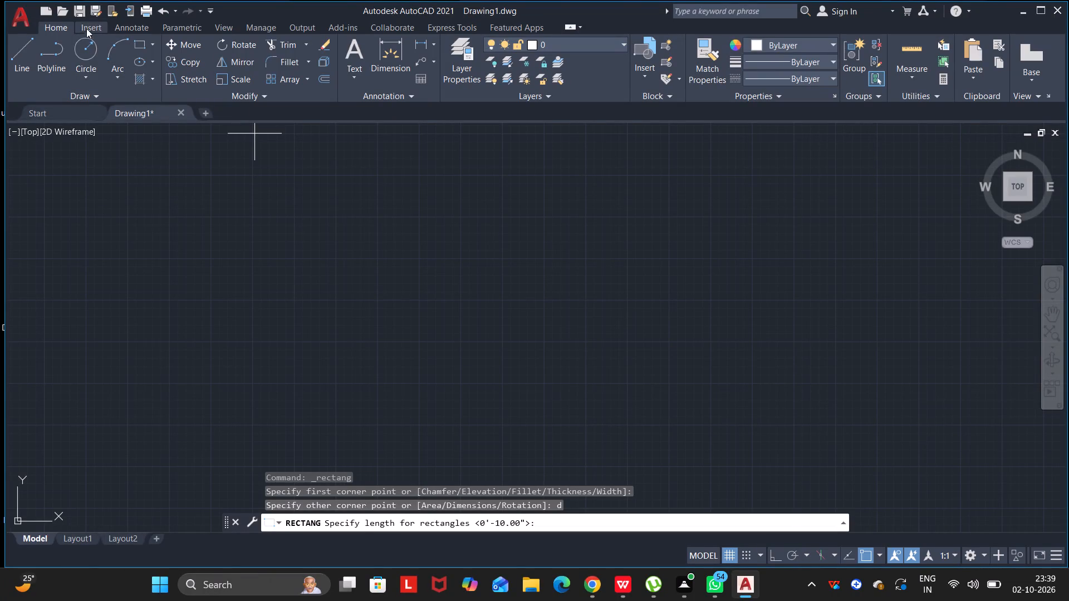
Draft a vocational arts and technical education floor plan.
Save the drawing as "educational building" in the Documents folder, in AutoCAD 2018 Drawing format.
left_click(92, 12)
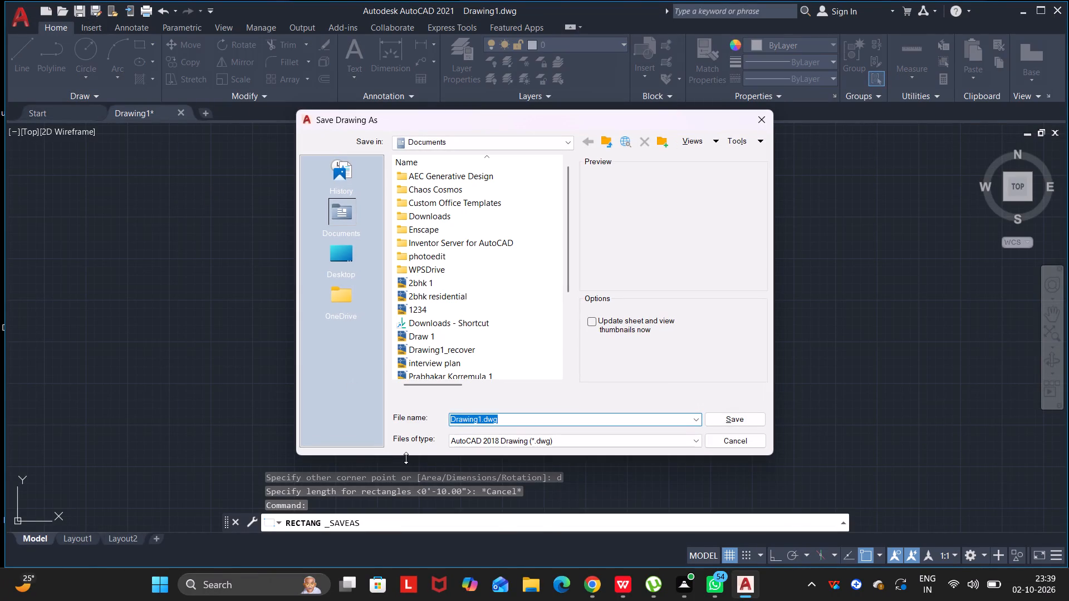
key("BackSpace")
type("educational buil")
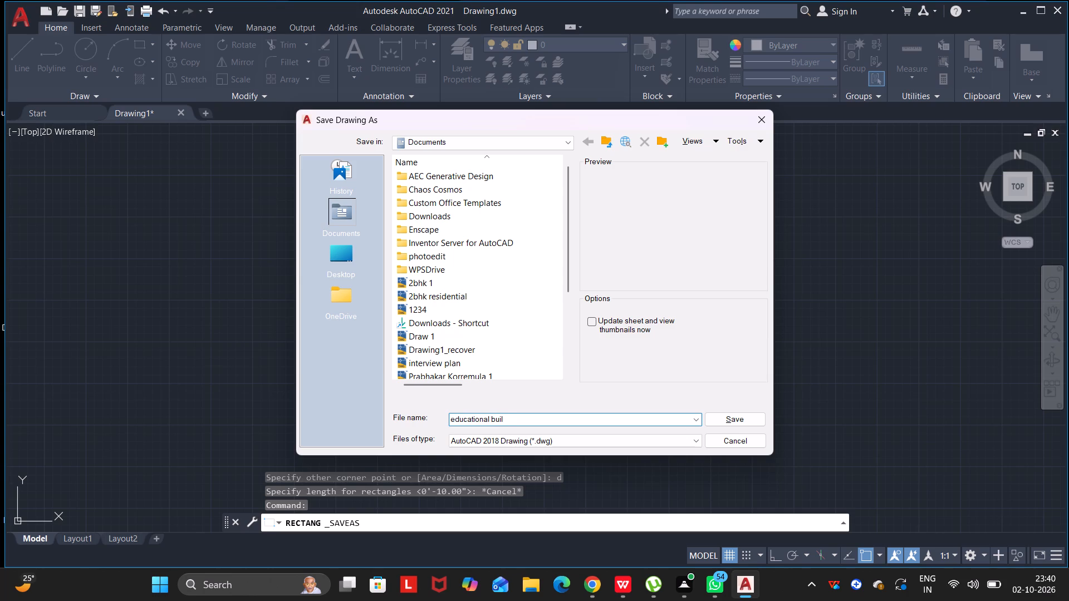
type("ding")
left_click(742, 420)
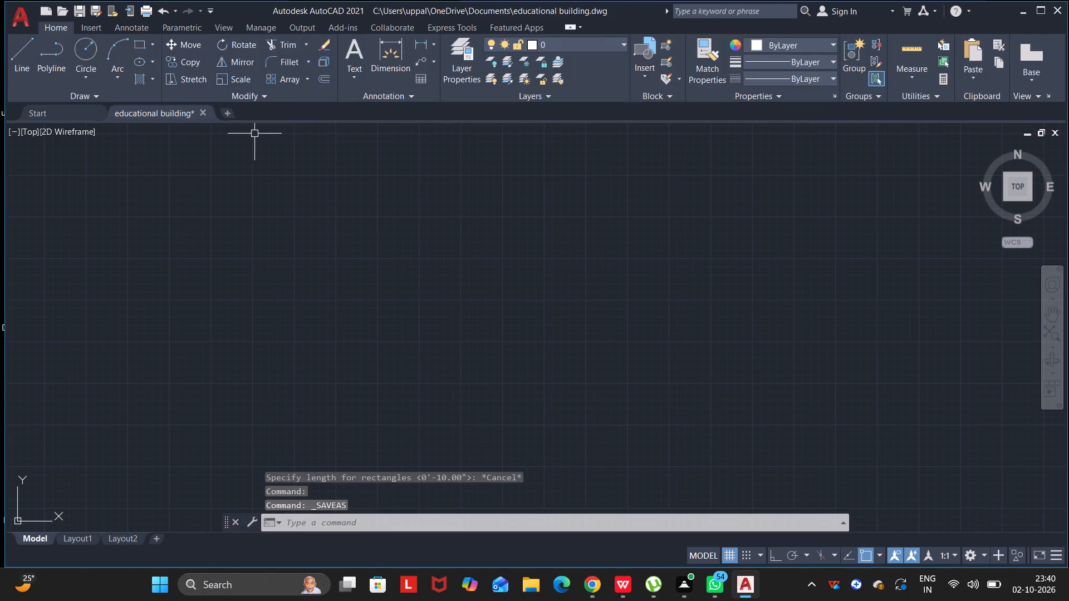
key("Escape")
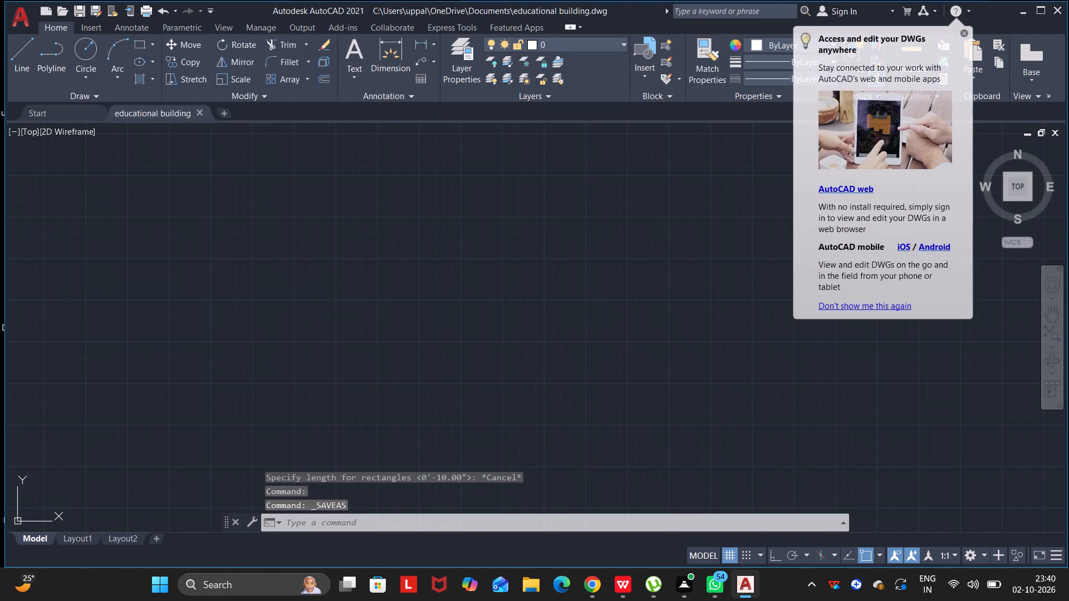
key("Escape")
key("Escape")
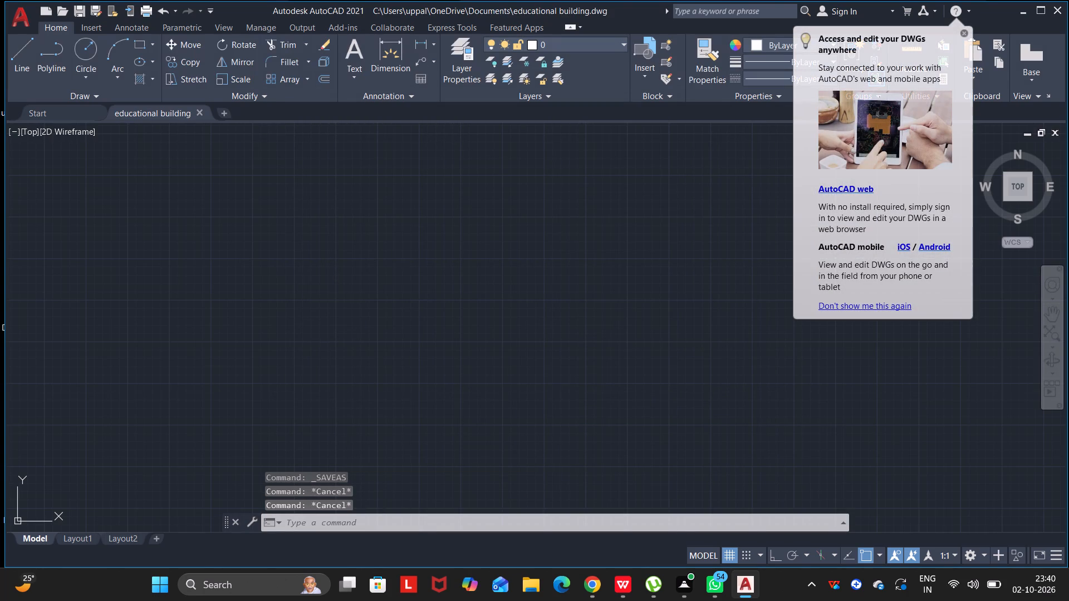
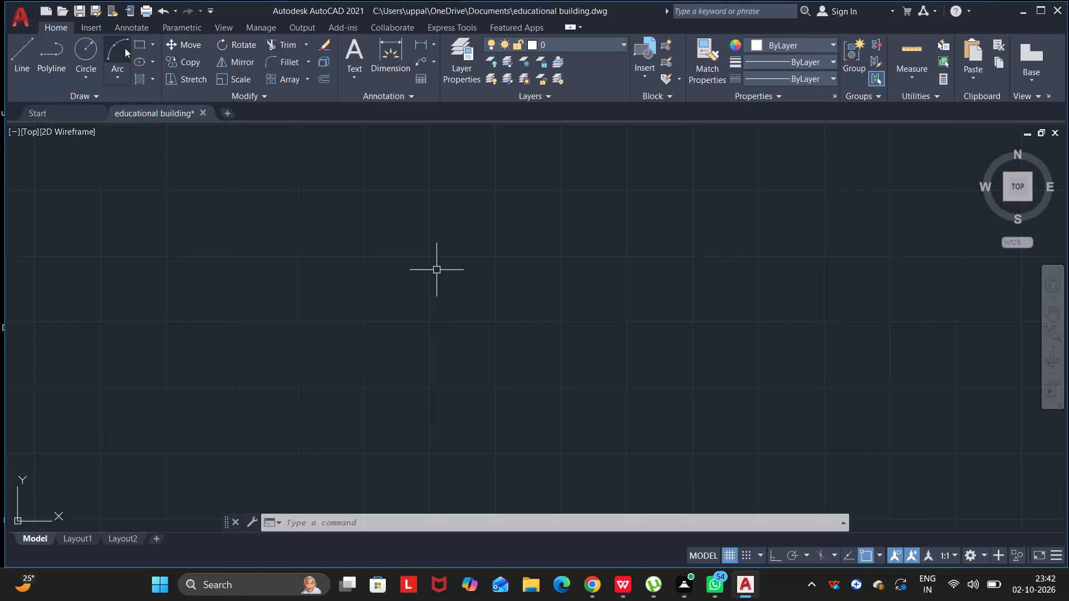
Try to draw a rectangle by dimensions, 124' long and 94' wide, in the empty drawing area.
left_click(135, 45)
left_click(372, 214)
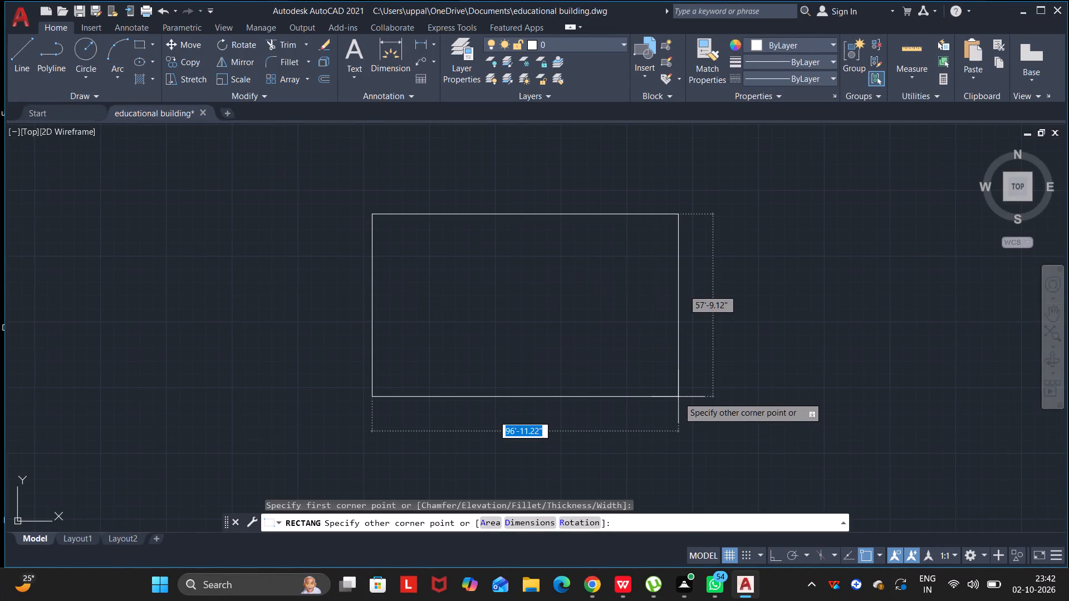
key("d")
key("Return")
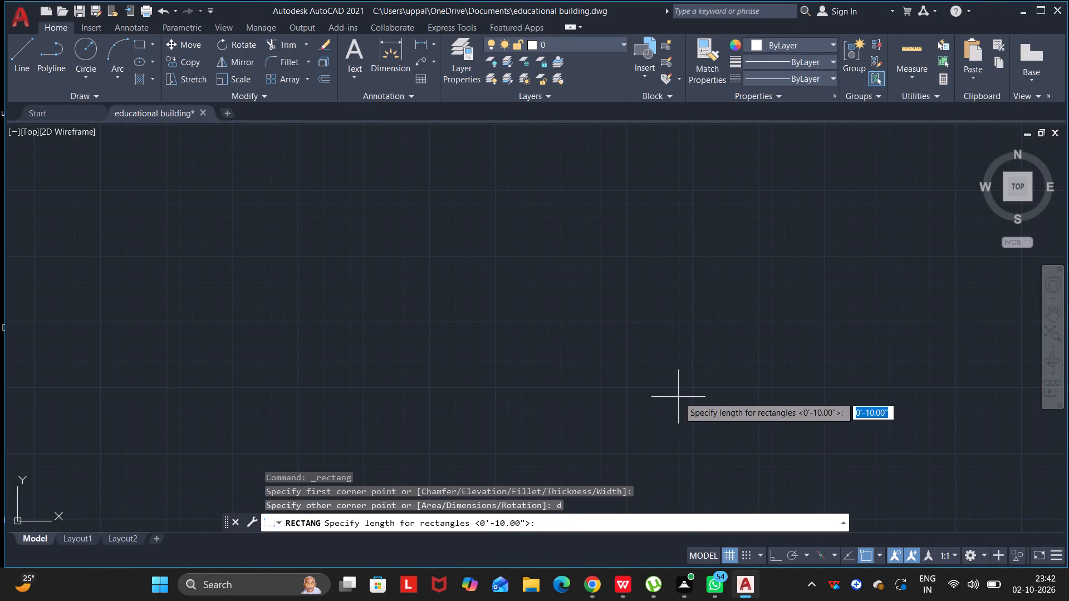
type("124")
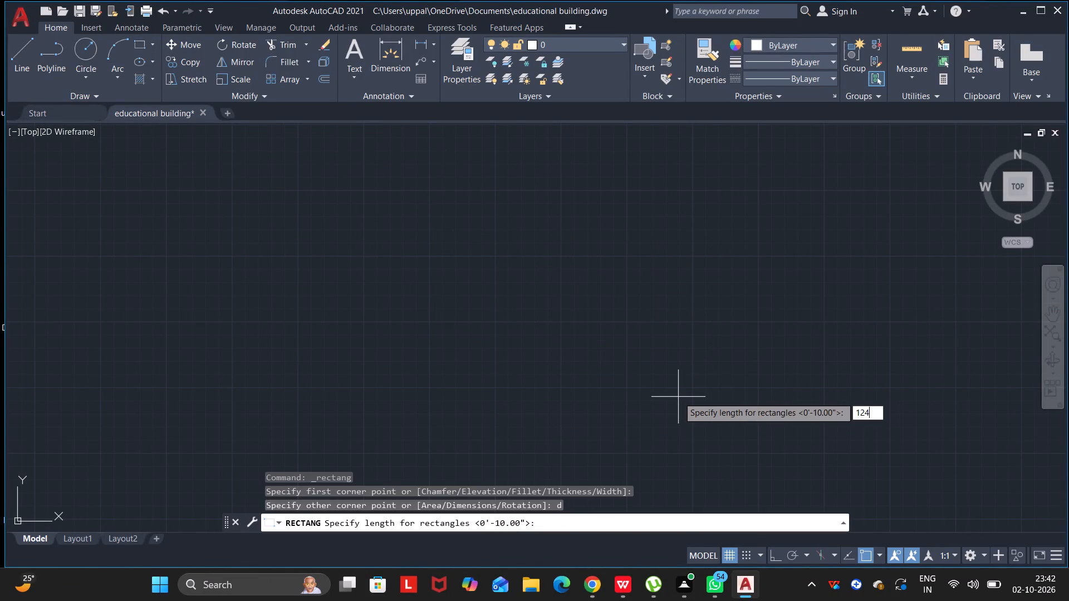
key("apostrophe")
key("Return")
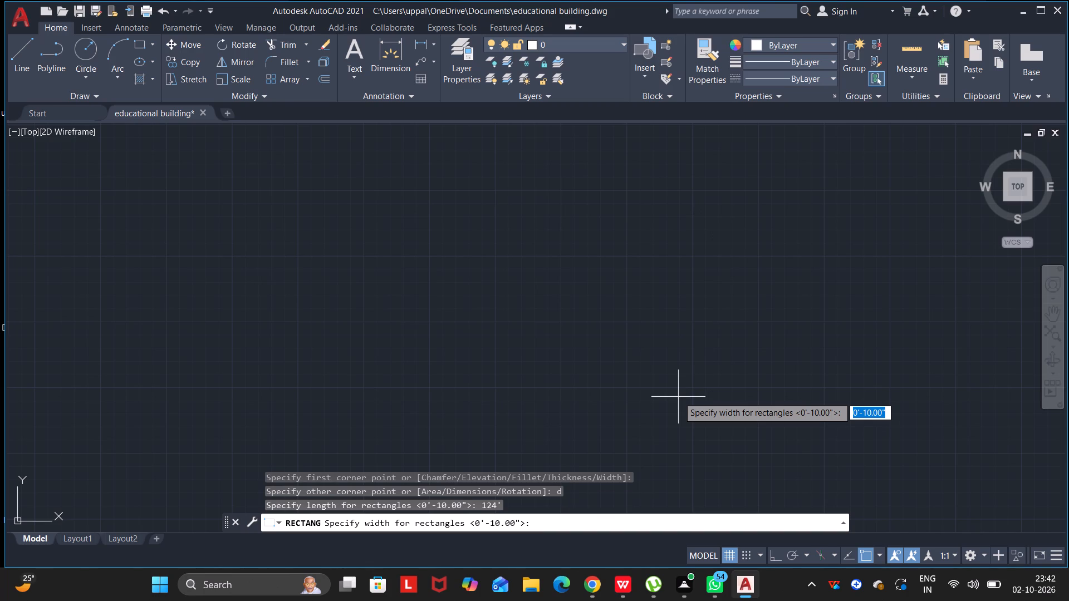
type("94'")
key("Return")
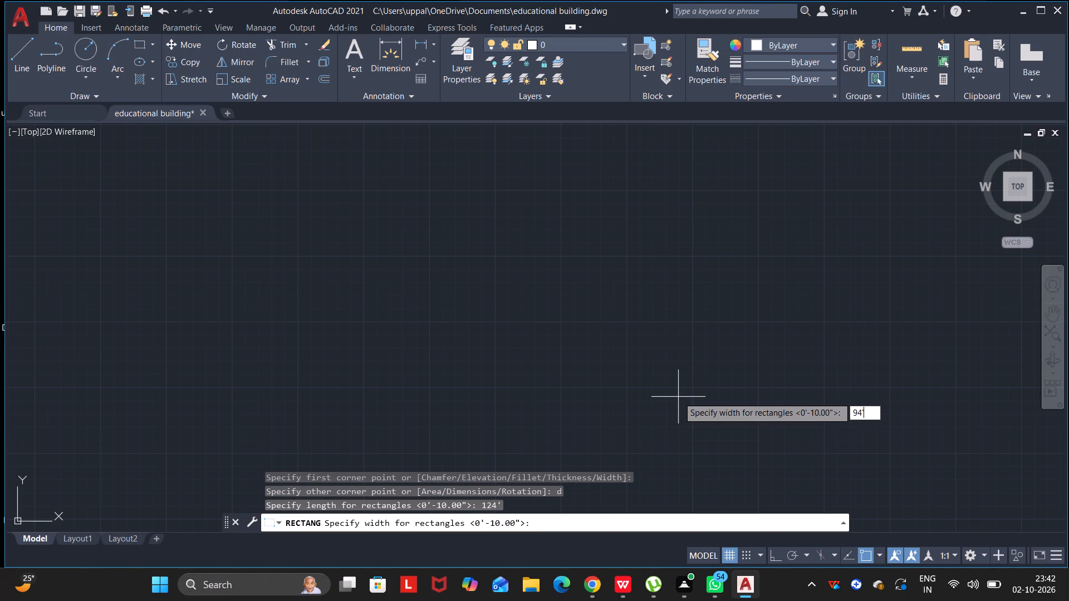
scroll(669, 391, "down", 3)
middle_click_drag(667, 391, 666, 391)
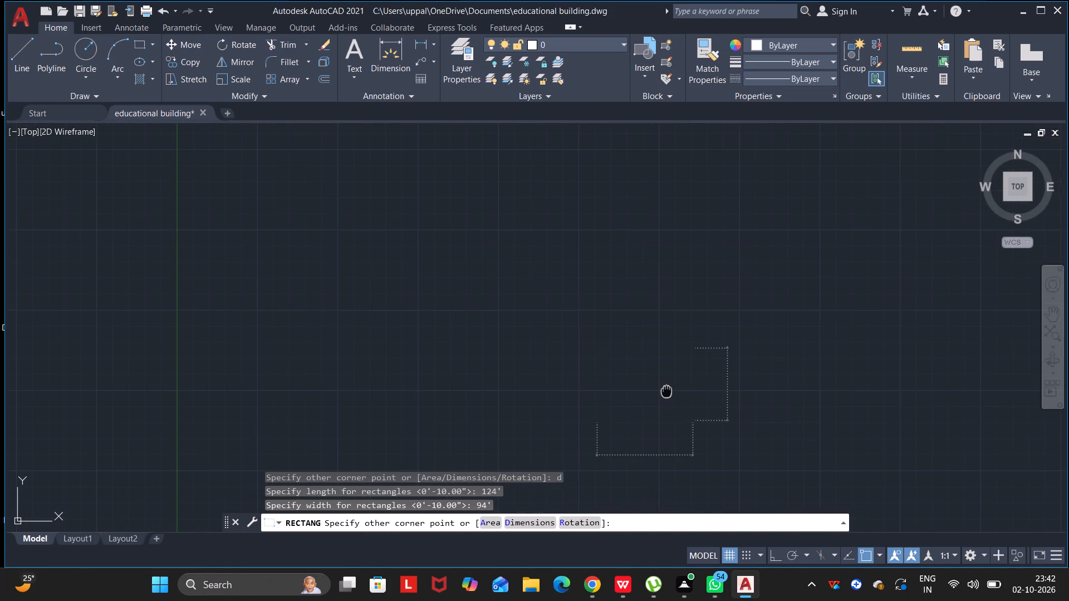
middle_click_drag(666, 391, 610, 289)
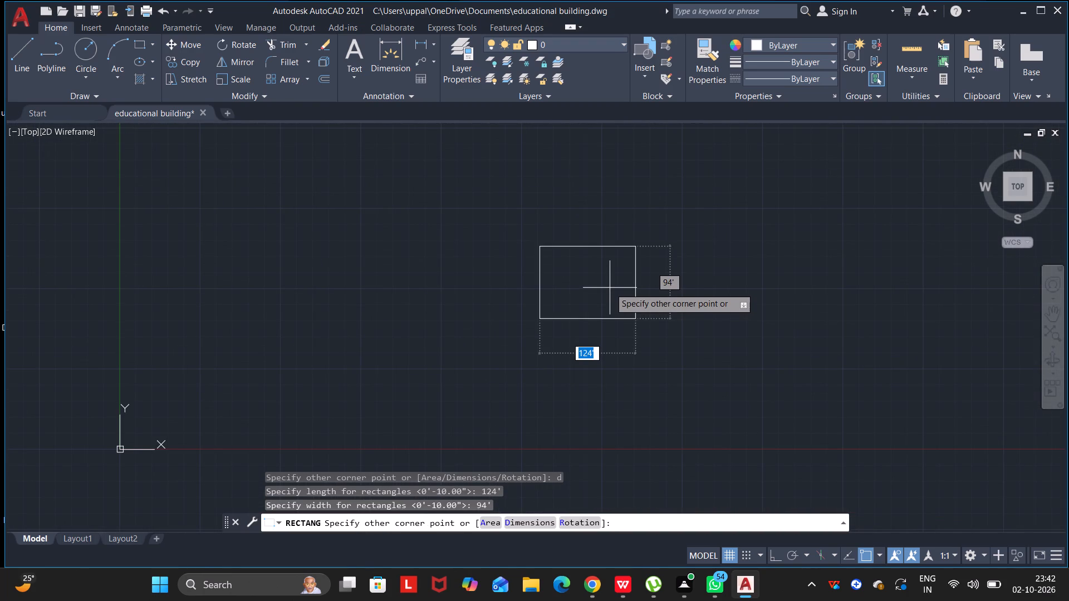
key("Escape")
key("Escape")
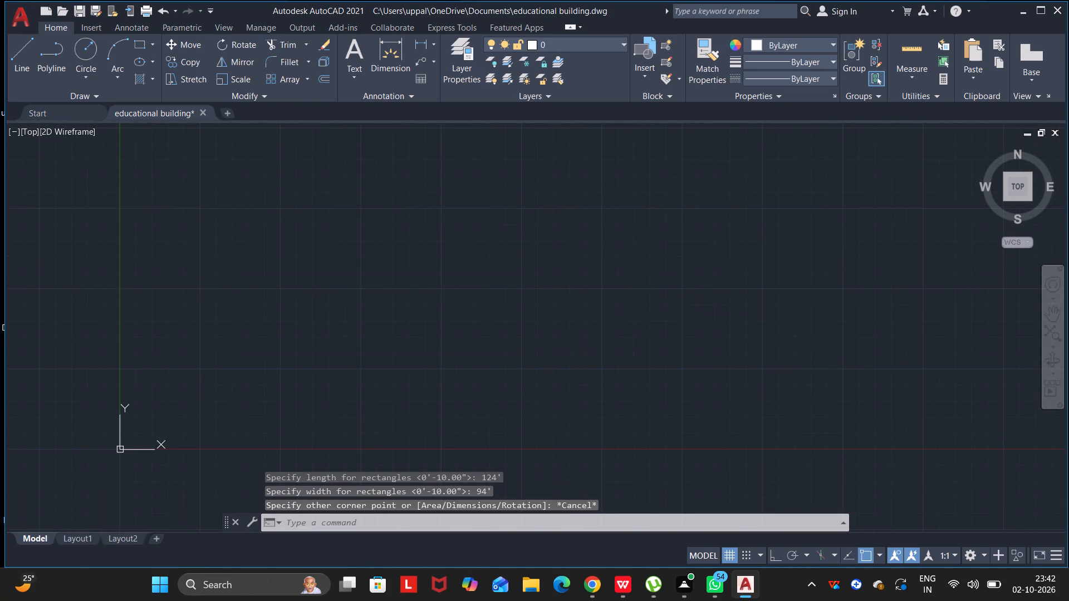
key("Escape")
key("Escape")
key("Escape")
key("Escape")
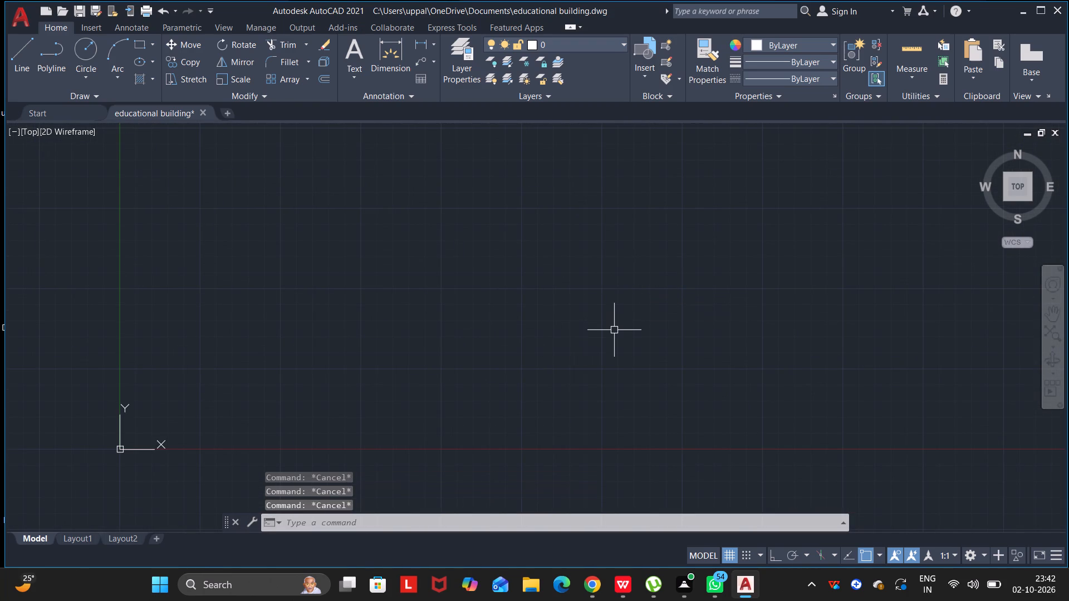
Undo the recent operations back through the dimension style and drawing units changes.
key("ctrl+z")
key("ctrl+z")
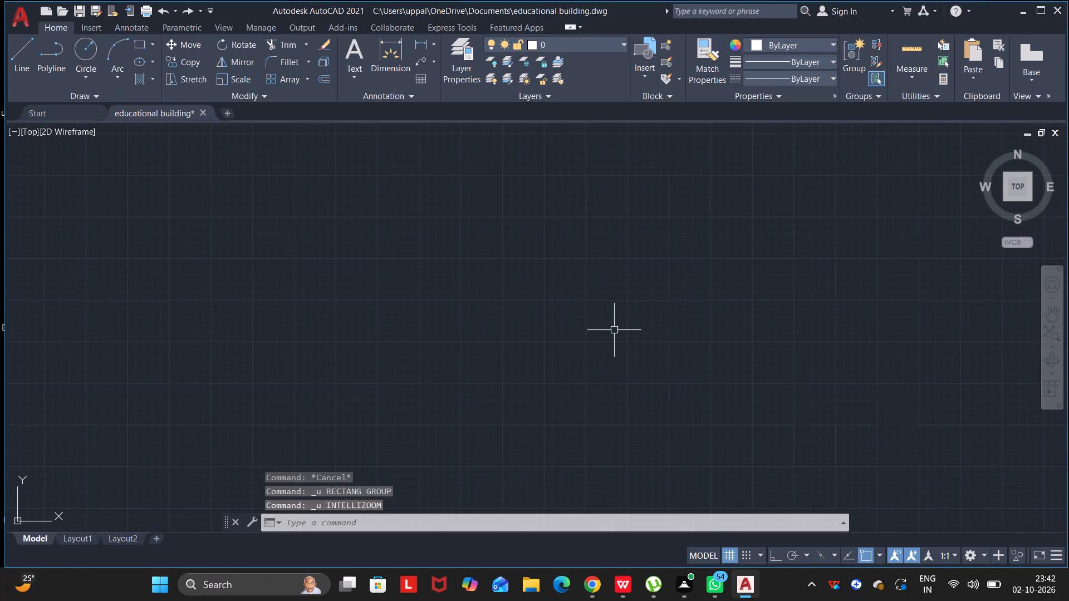
key("ctrl+z")
key("ctrl+z")
key("ctrl+z")
key("ctrl+z")
key("ctrl+z")
key("Escape")
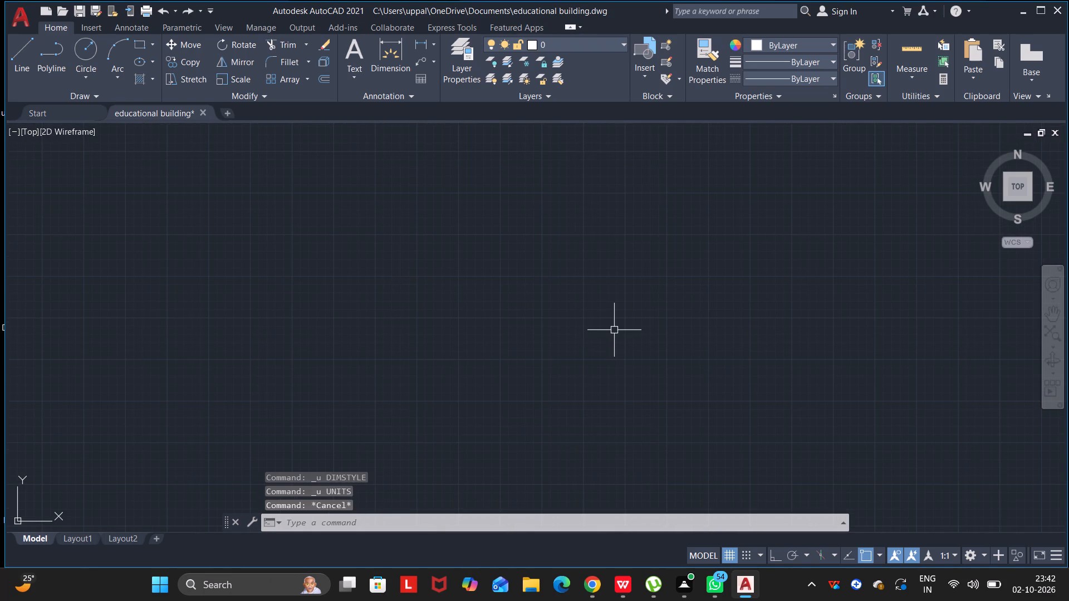
key("Escape")
key("Escape")
key("Escape")
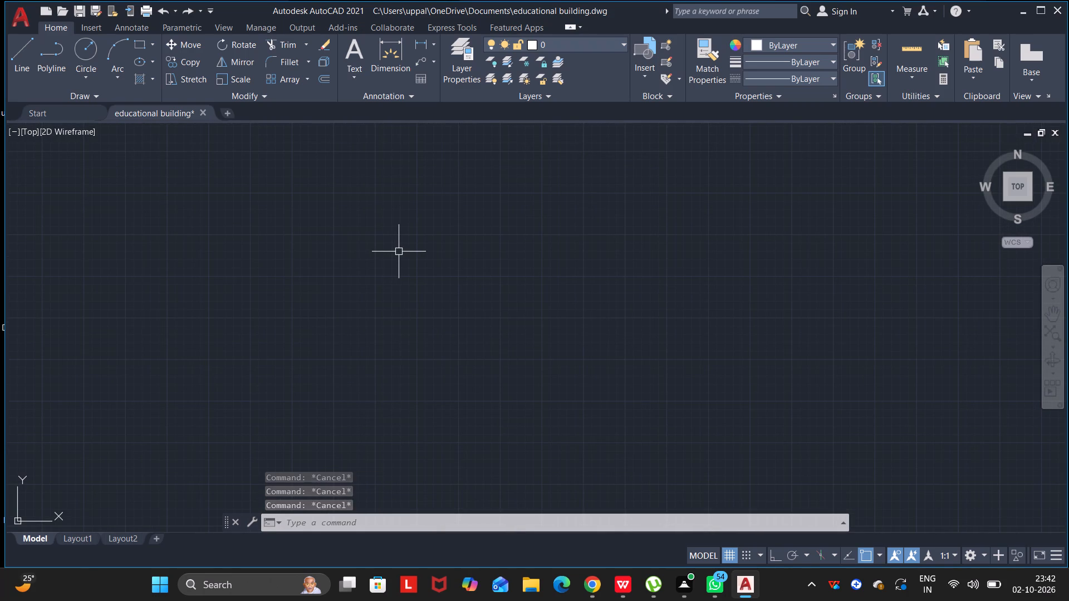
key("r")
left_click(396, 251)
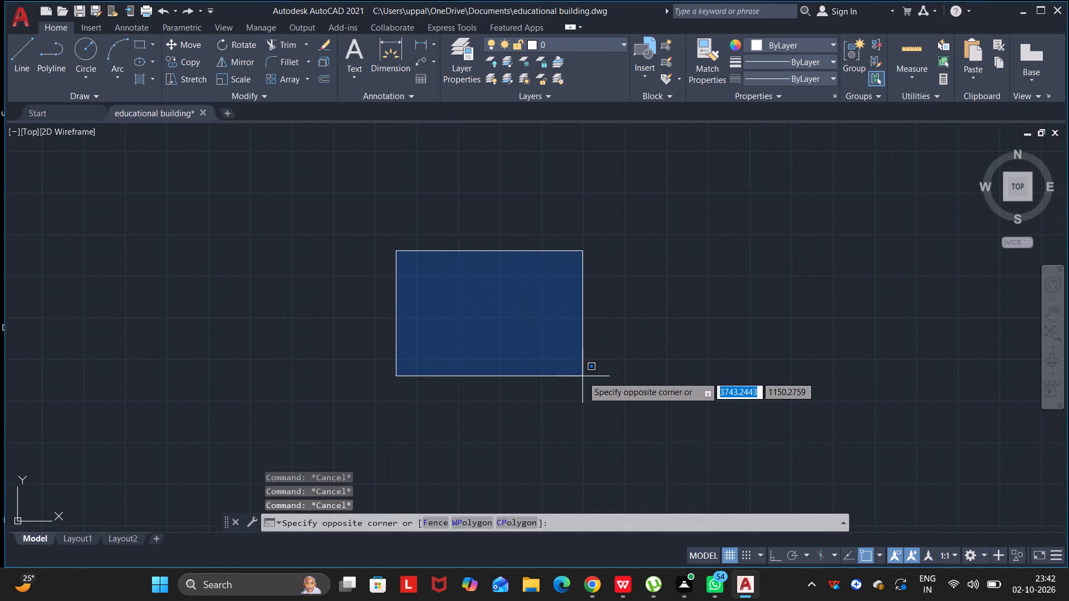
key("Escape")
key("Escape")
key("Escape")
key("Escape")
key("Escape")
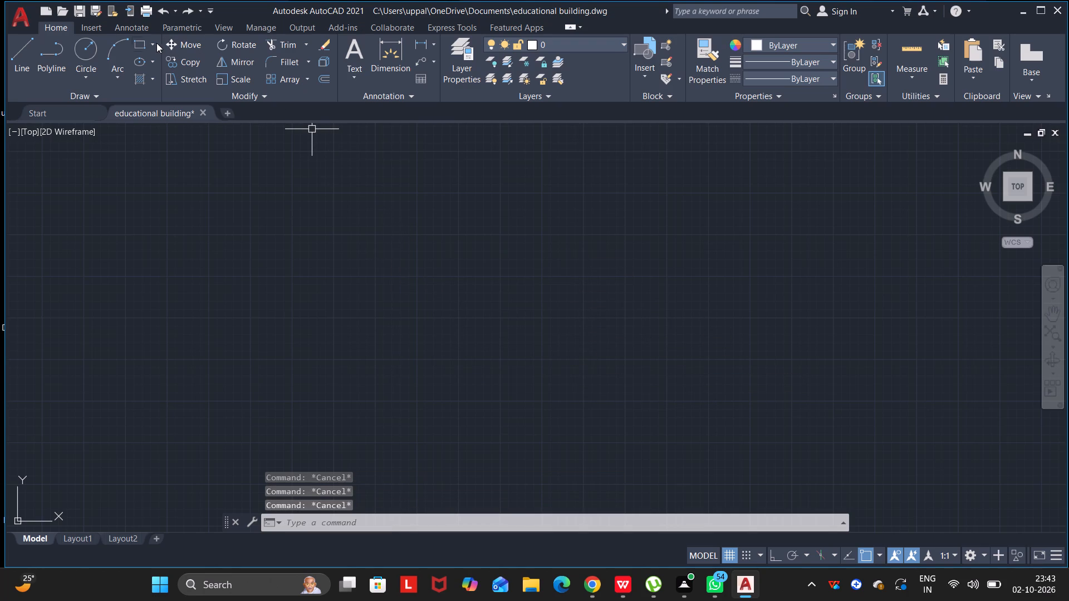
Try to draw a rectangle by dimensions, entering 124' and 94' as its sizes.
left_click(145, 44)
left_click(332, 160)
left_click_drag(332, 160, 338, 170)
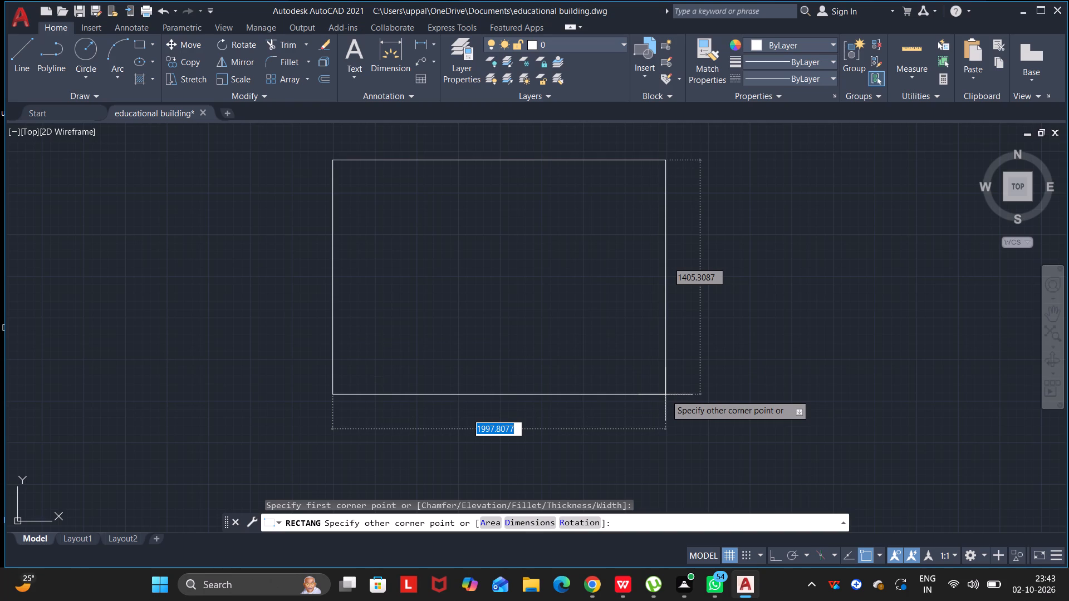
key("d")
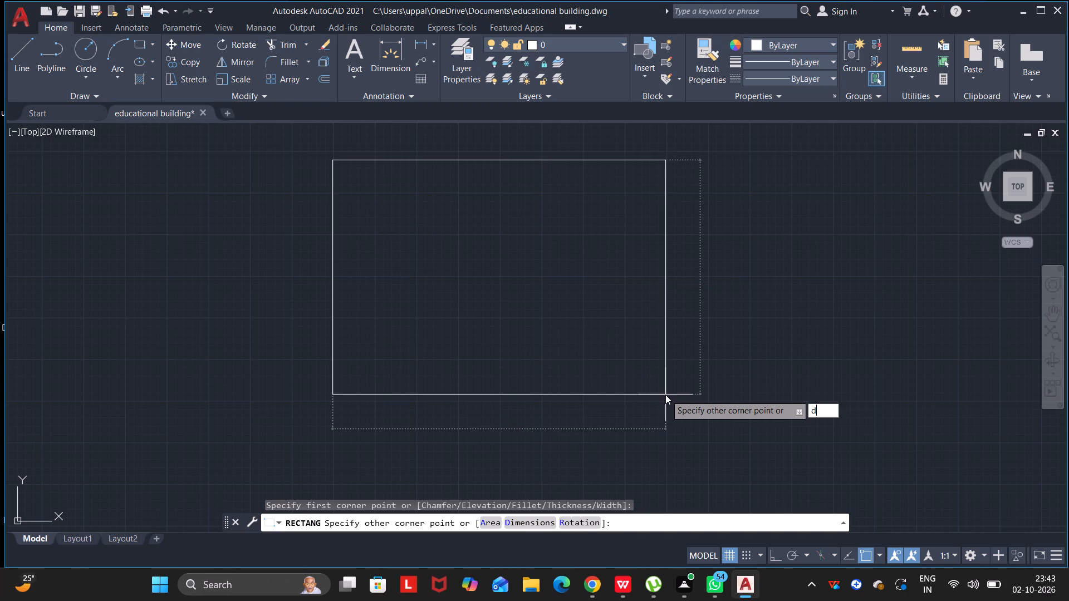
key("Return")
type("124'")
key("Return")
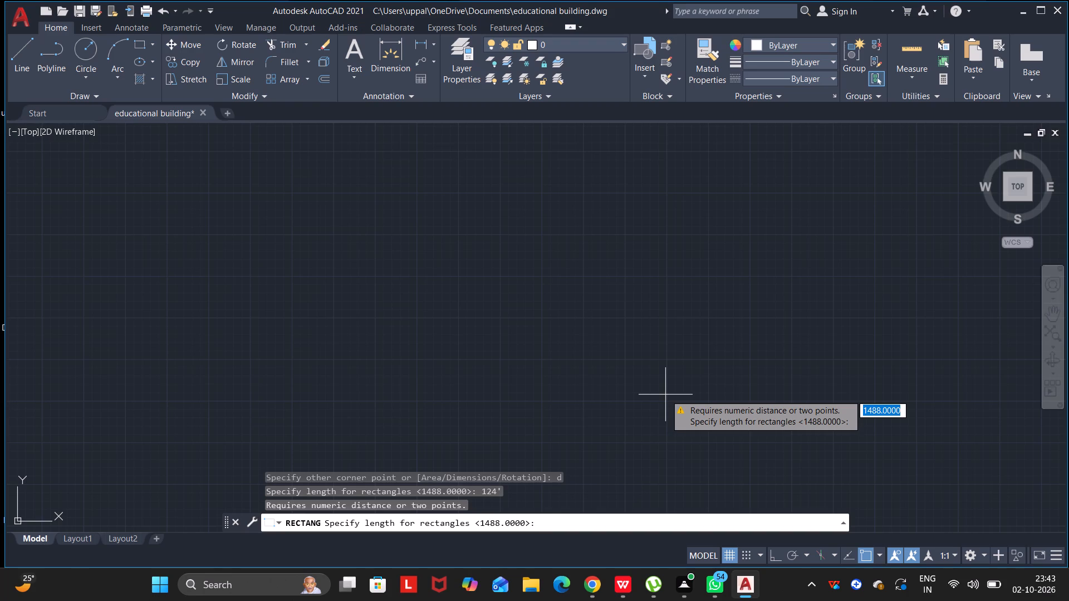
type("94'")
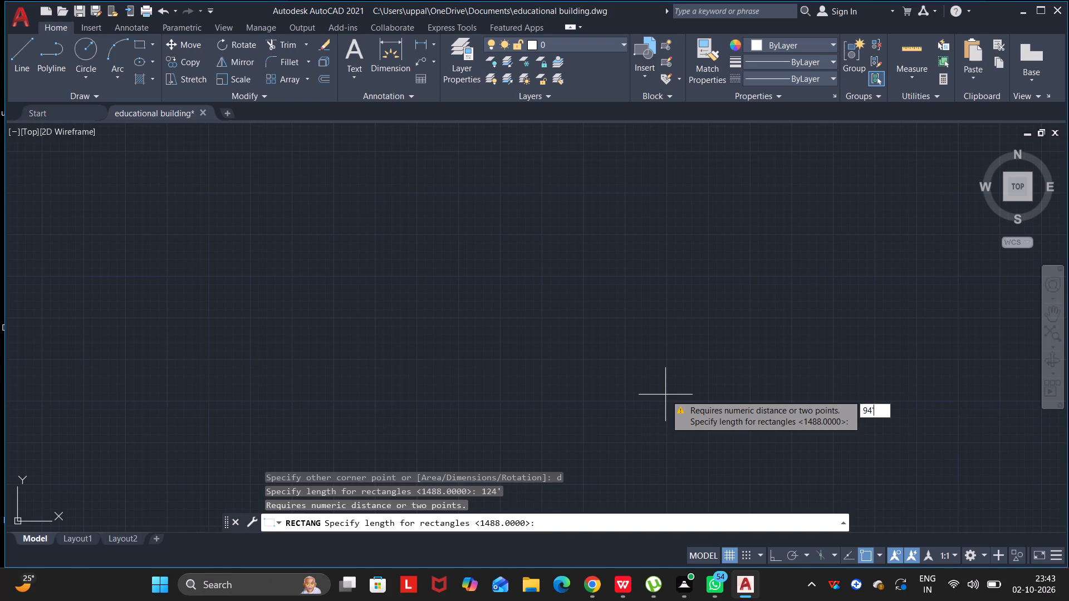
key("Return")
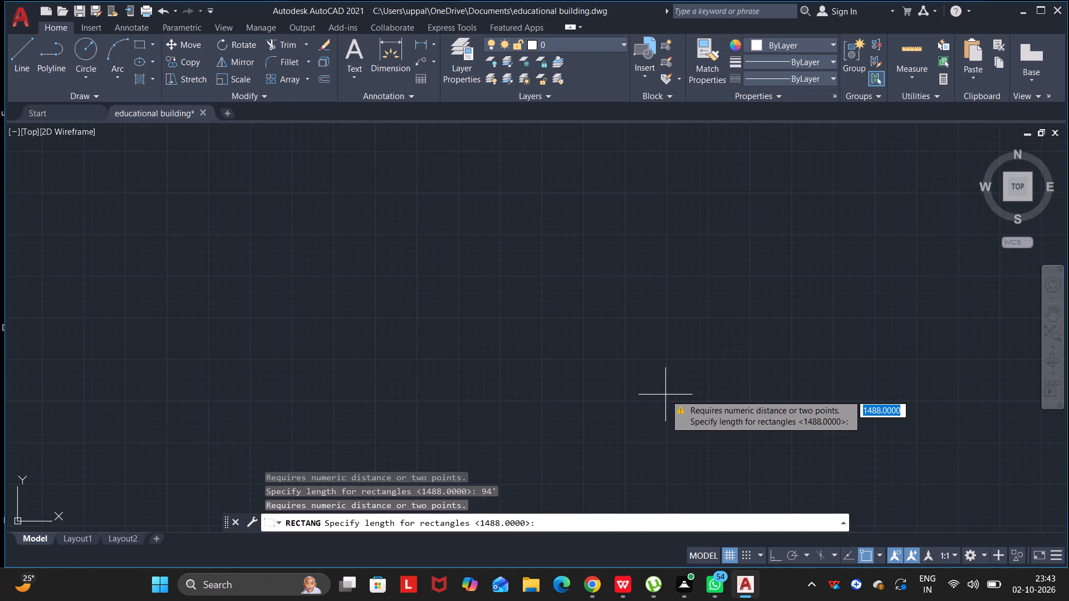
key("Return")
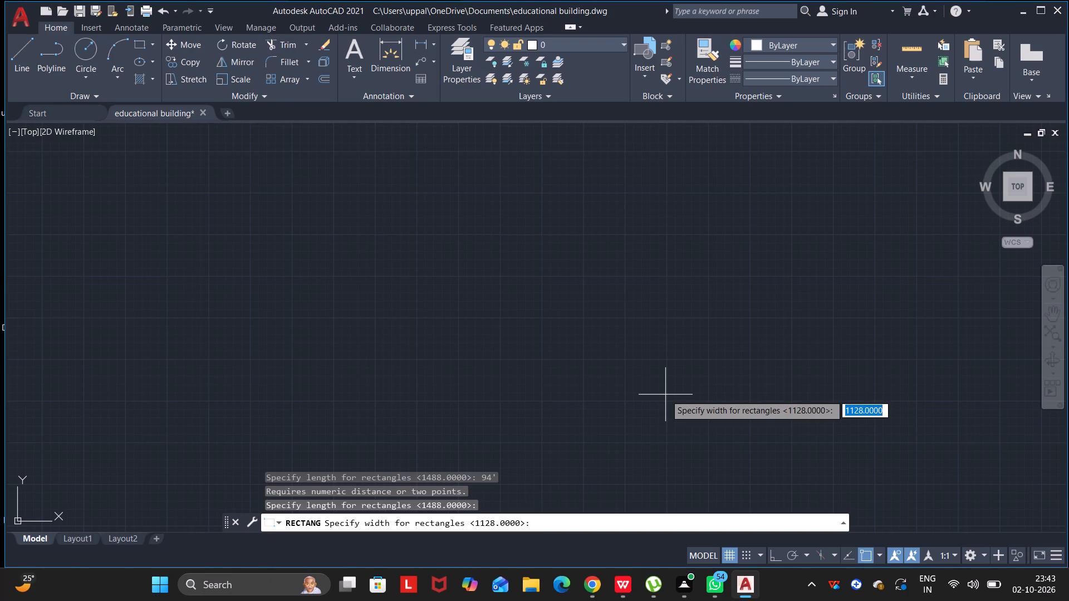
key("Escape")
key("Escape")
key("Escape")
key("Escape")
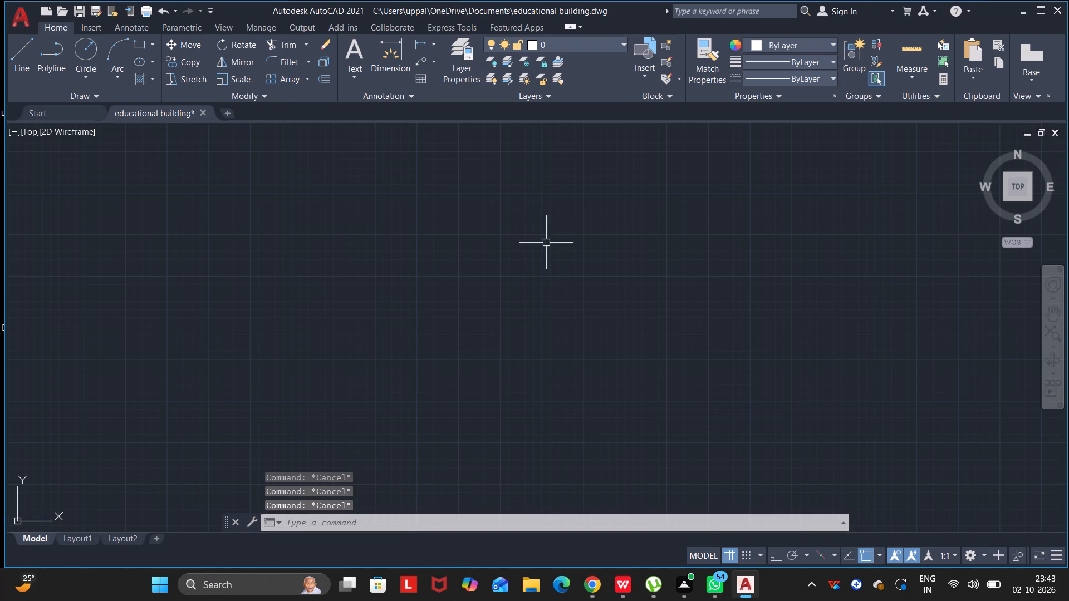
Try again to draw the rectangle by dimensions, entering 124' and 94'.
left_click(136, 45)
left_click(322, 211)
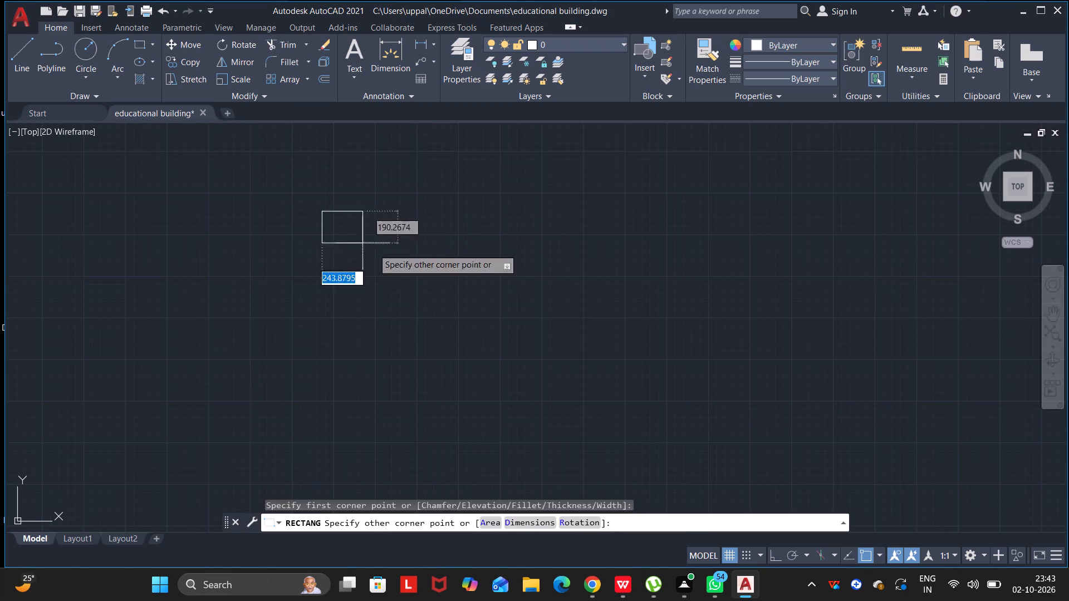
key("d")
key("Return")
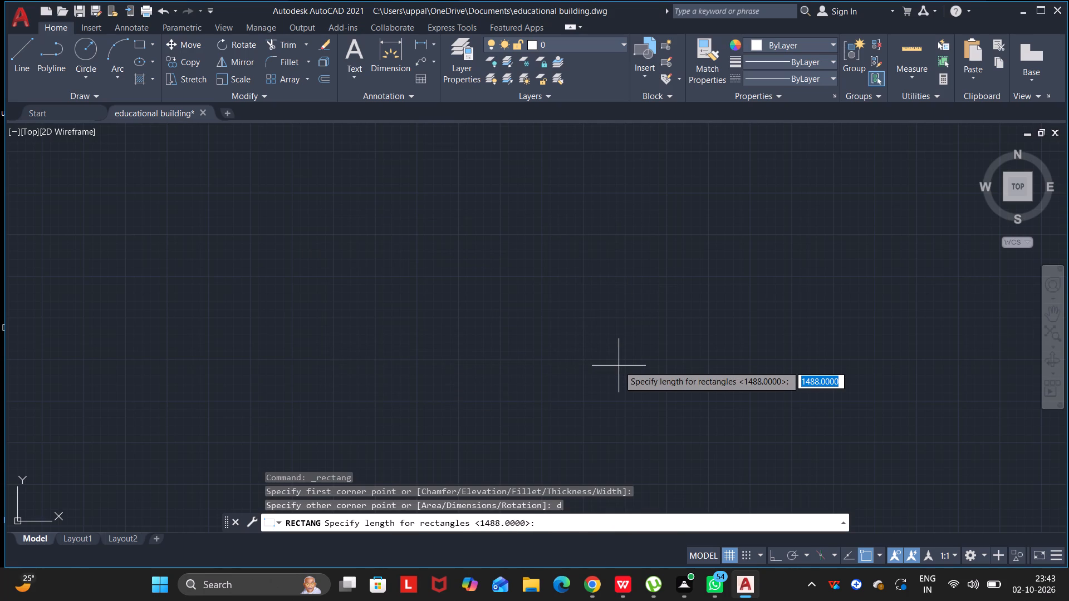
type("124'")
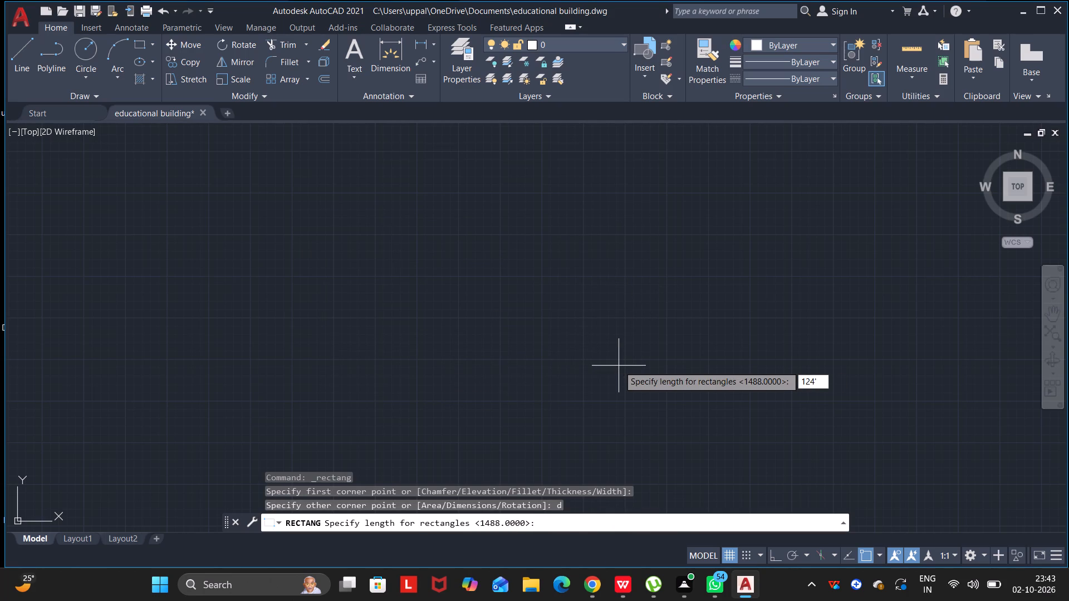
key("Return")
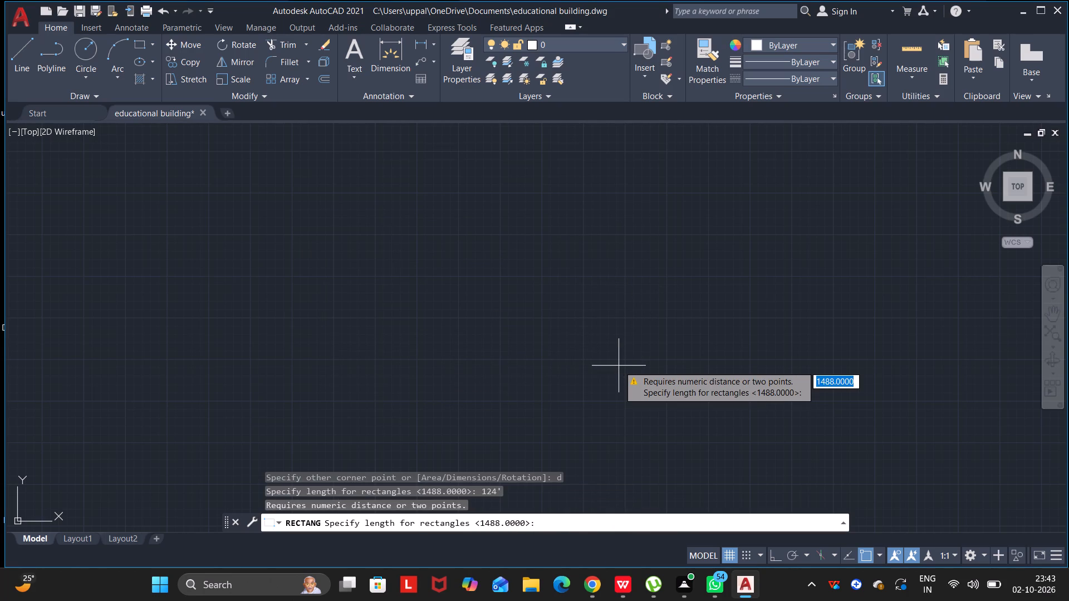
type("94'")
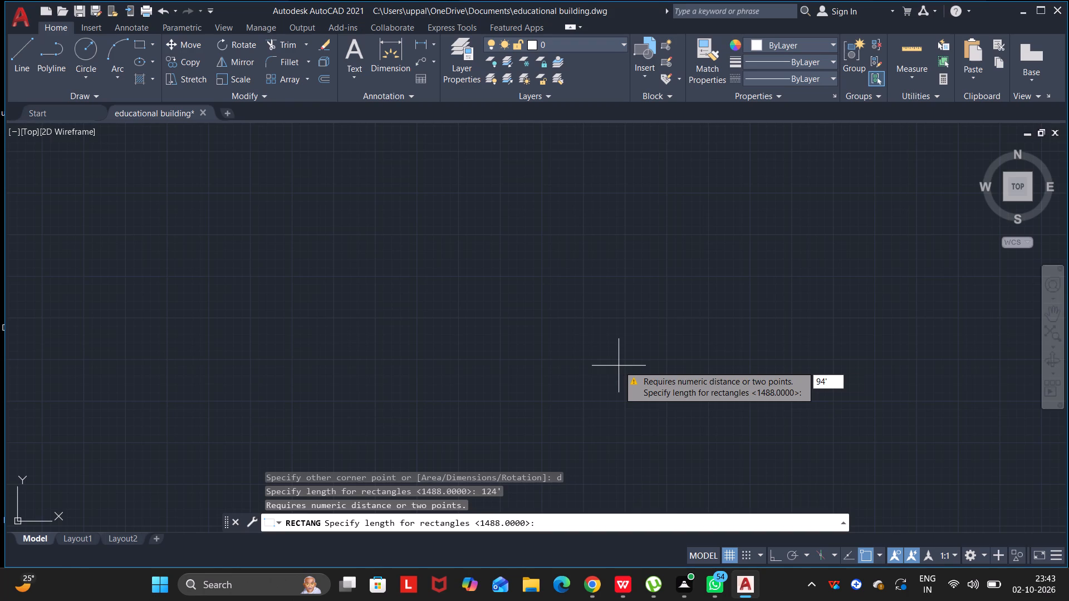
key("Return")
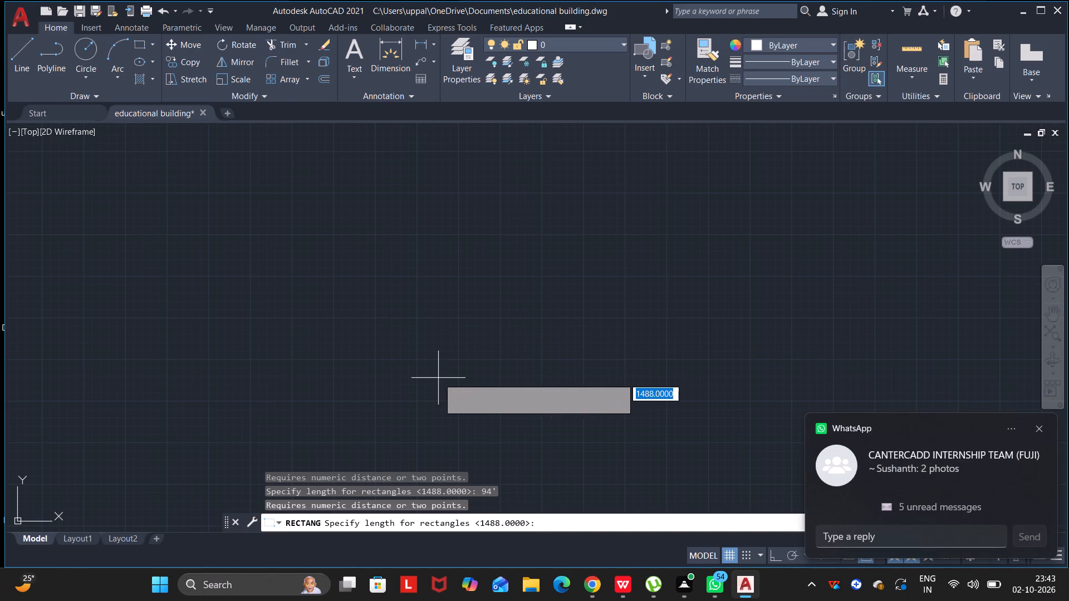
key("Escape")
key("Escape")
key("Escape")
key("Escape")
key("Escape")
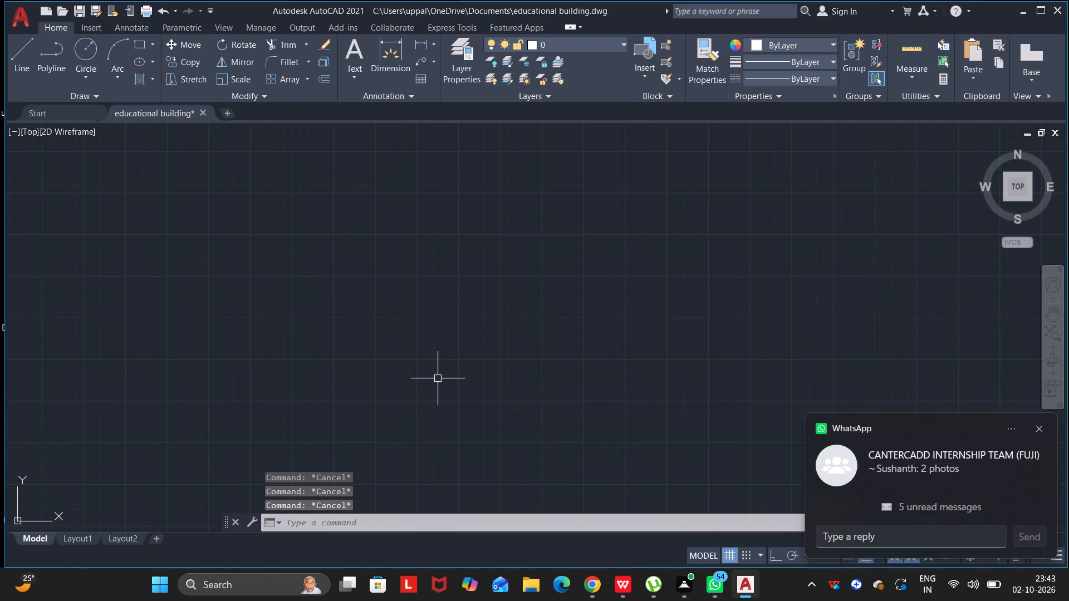
Check the primary units settings of the ISO-25 dimension style.
key("d")
key("Return")
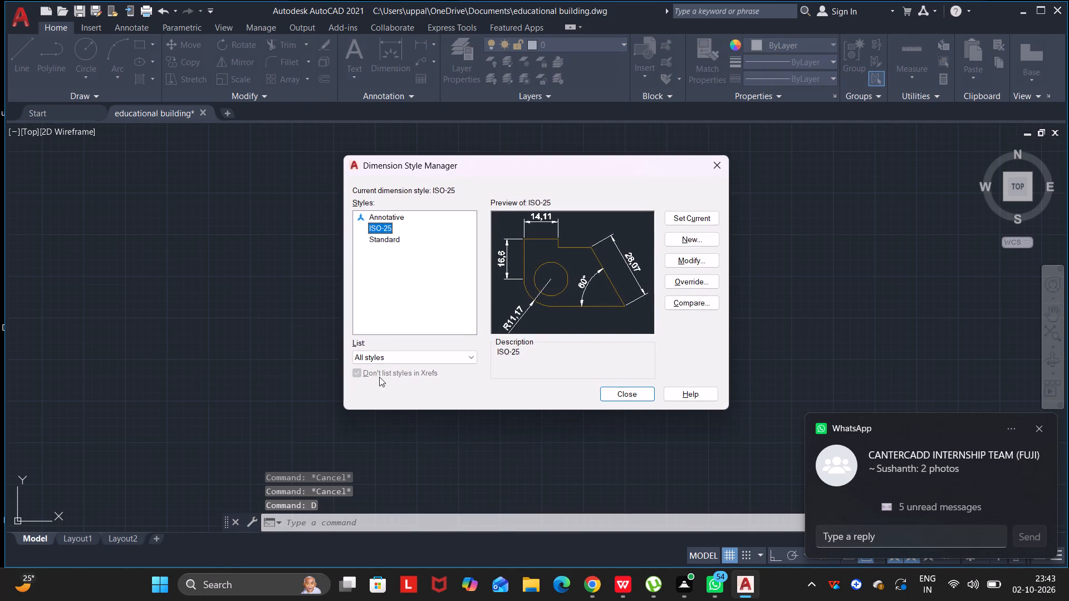
left_click(703, 259)
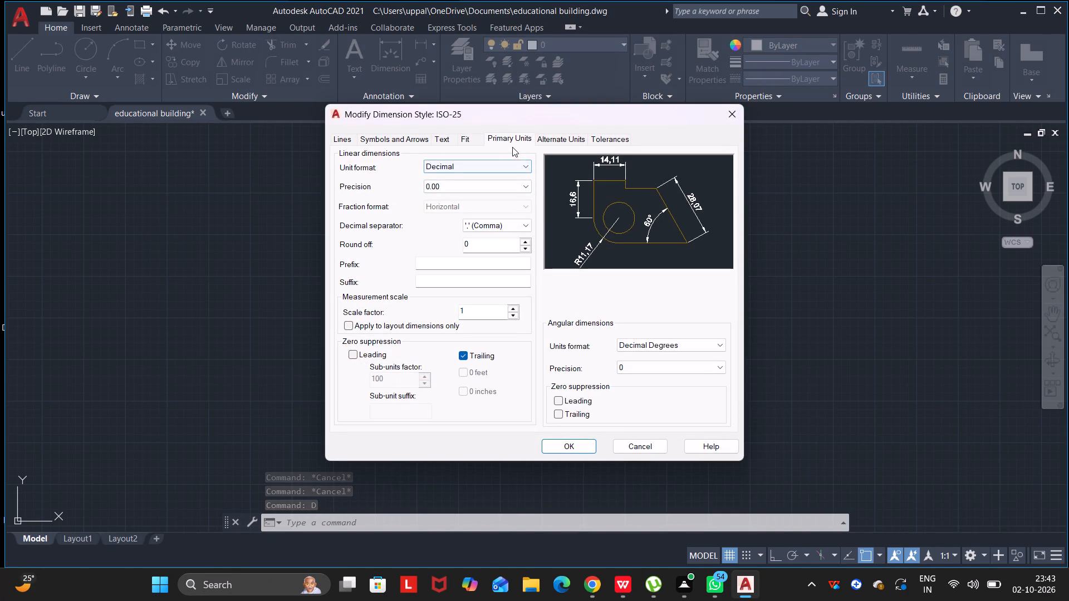
left_click(509, 141)
key("grave")
key("grave")
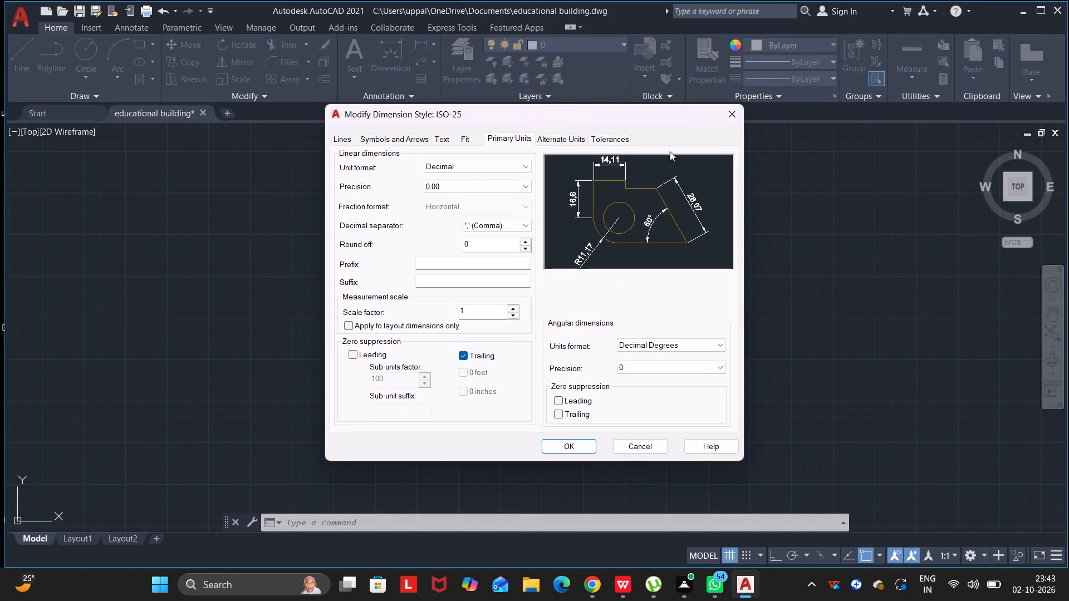
key("grave")
left_click(737, 116)
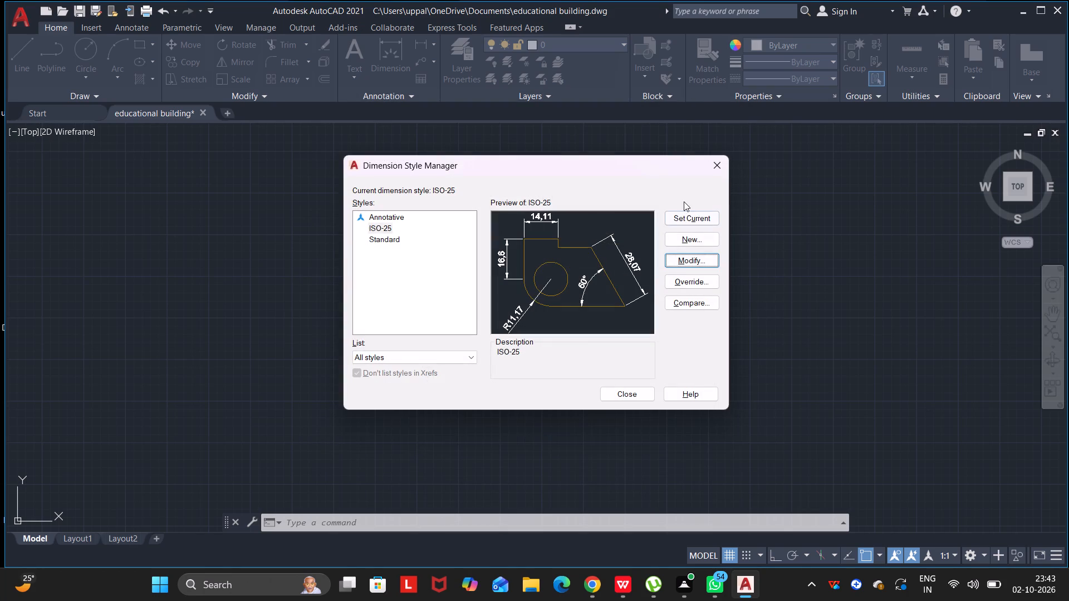
left_click(709, 171)
key("Escape")
key("Escape")
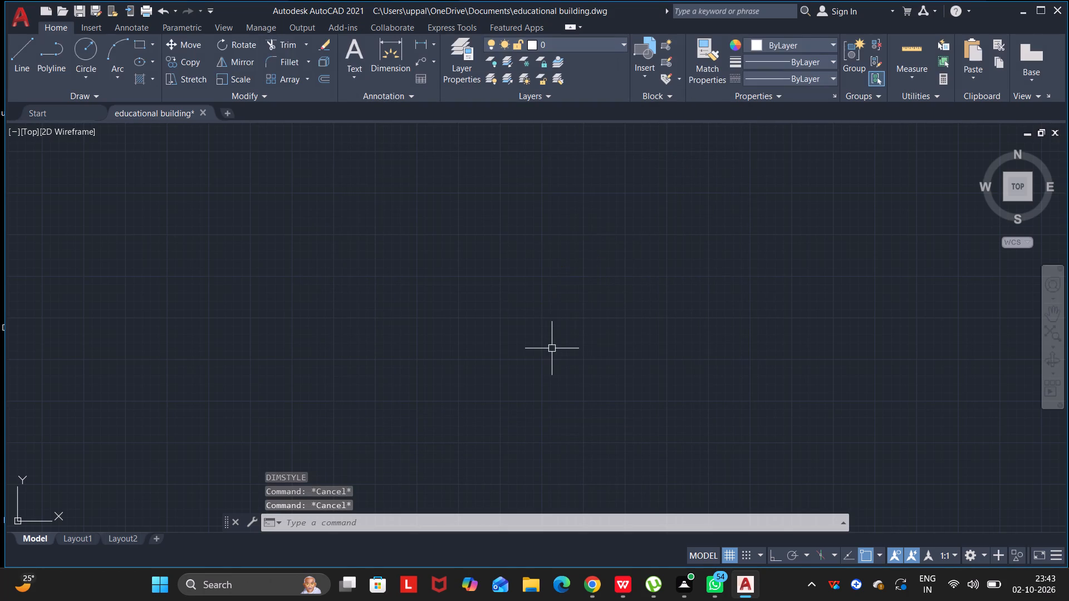
Set the drawing units to Engineering length with 0'-0.00" precision and an insertion scale of Inches.
key("Escape")
key("Escape")
type("un")
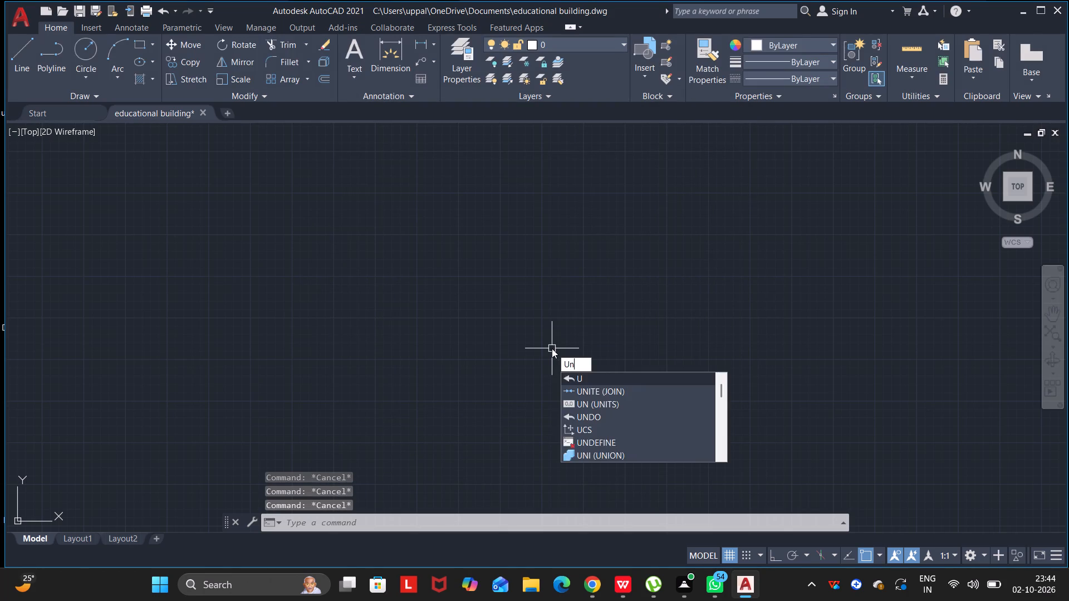
key("Return")
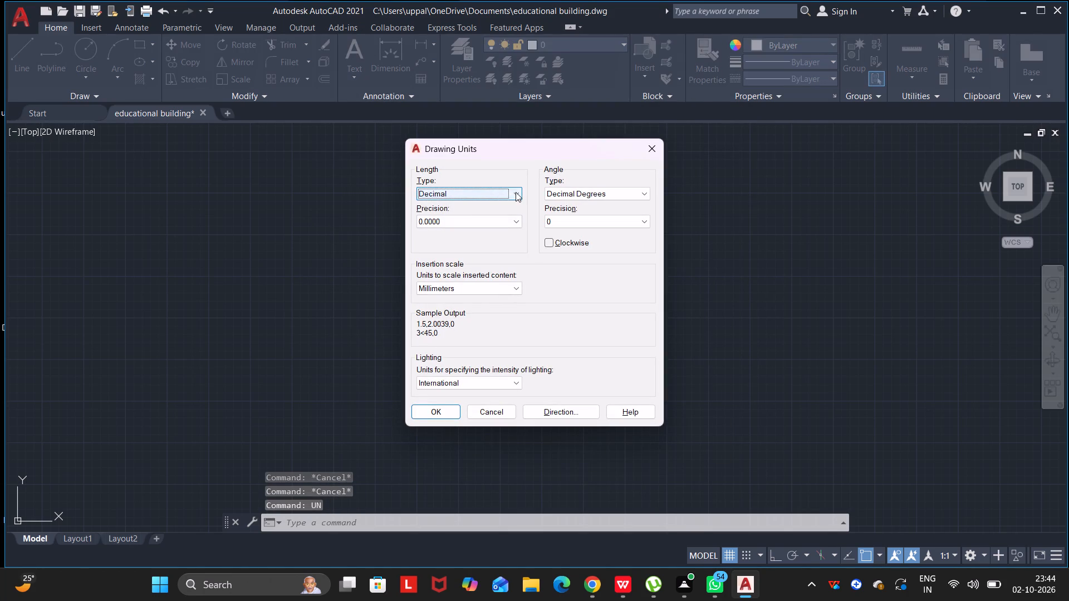
left_click(518, 193)
double_click(444, 223)
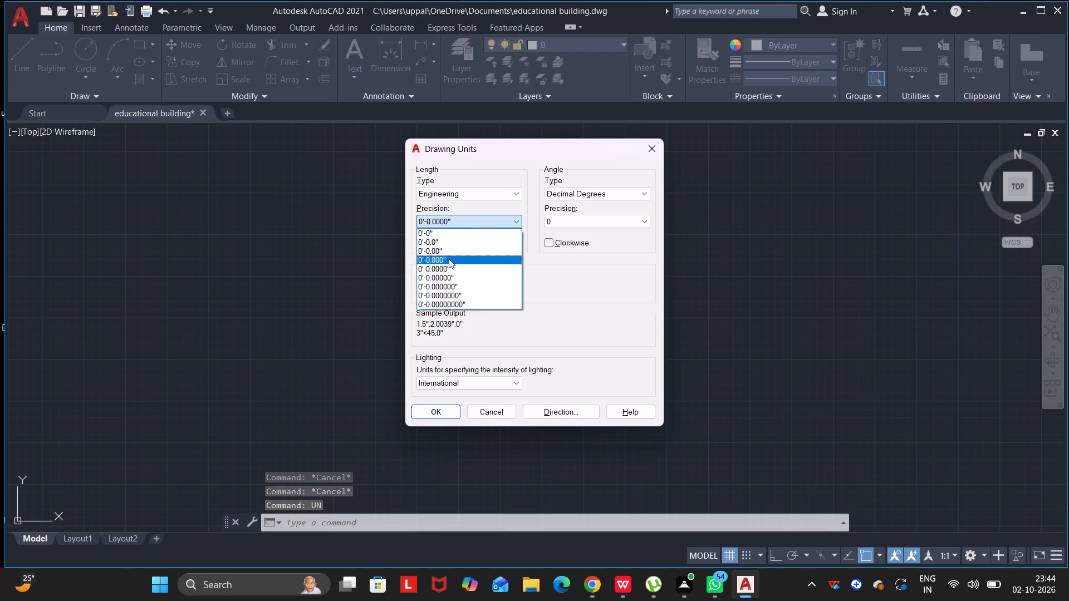
left_click(444, 252)
left_click(460, 289)
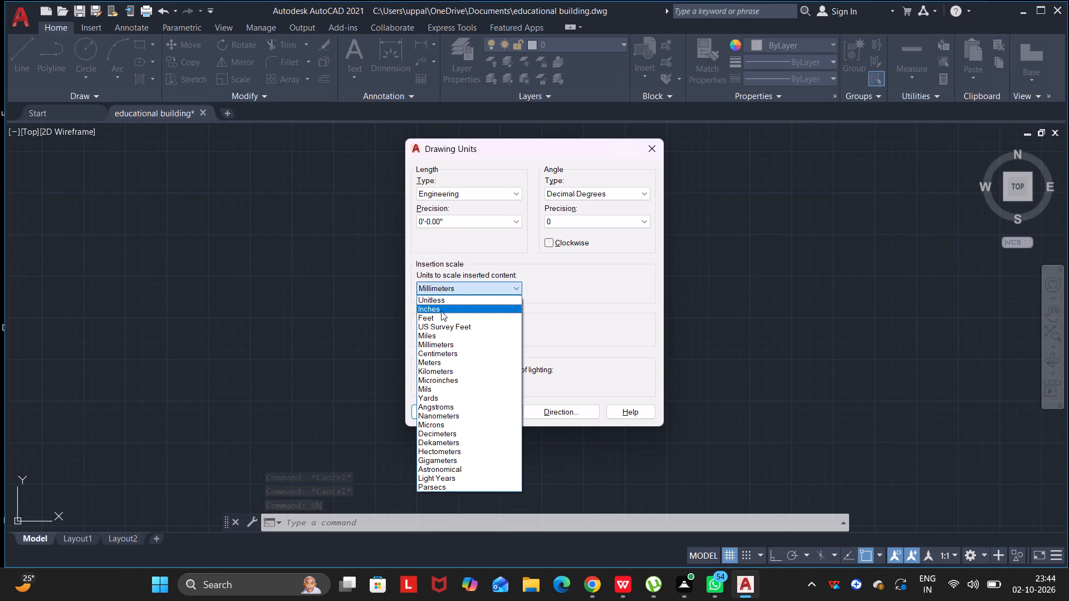
left_click(438, 315)
left_click(434, 413)
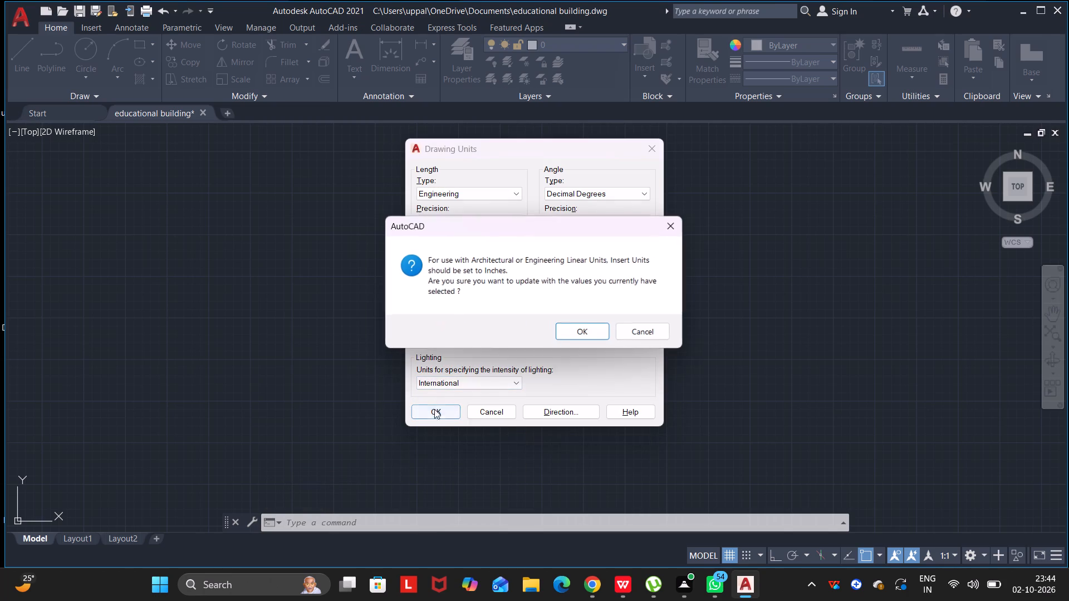
left_click(681, 219)
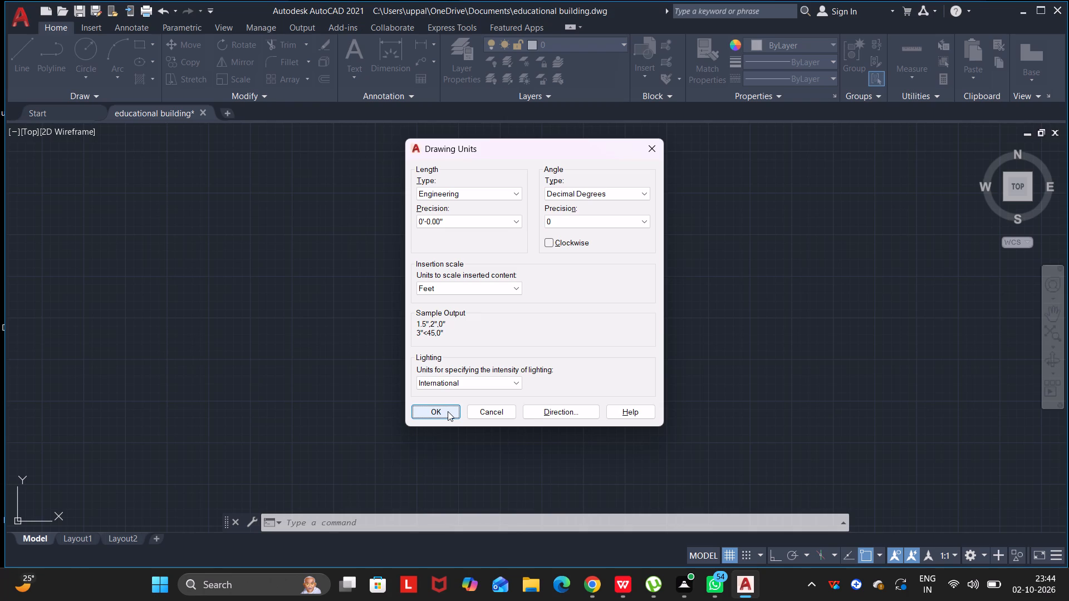
double_click(513, 287)
double_click(476, 290)
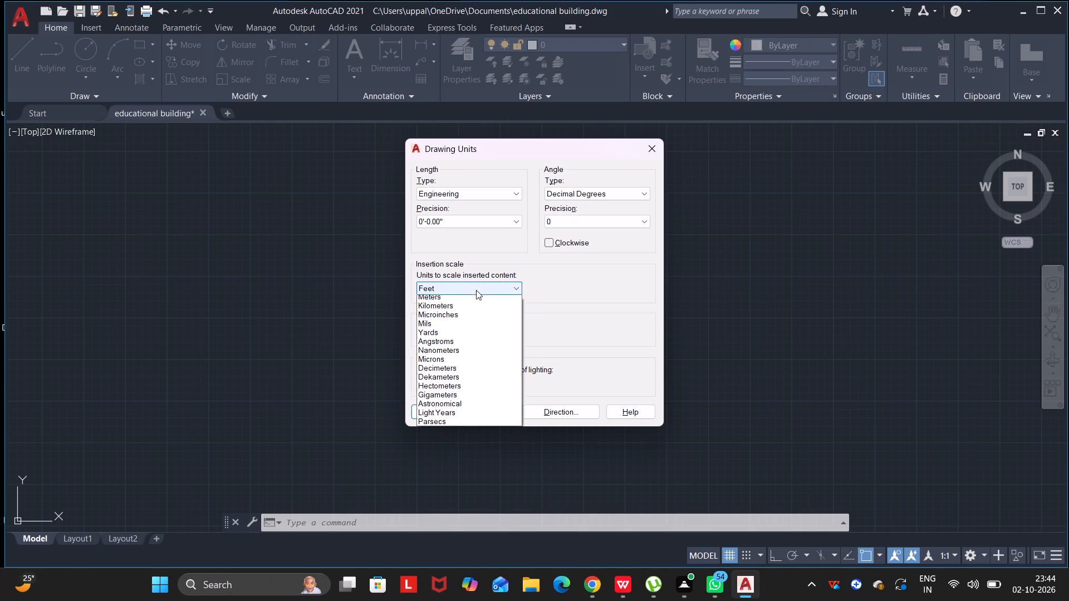
left_click(510, 287)
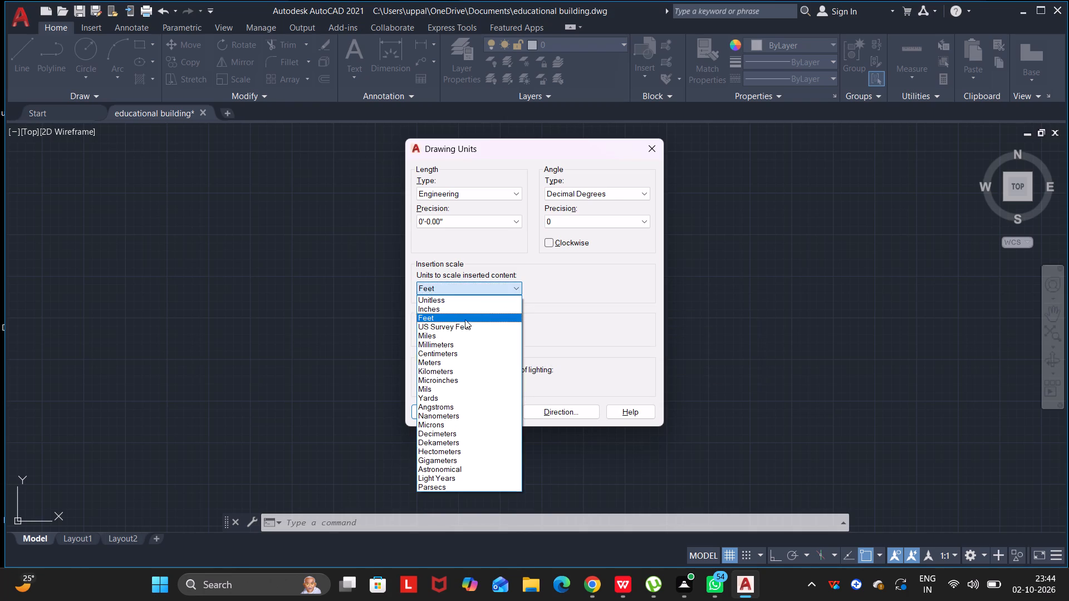
left_click(450, 312)
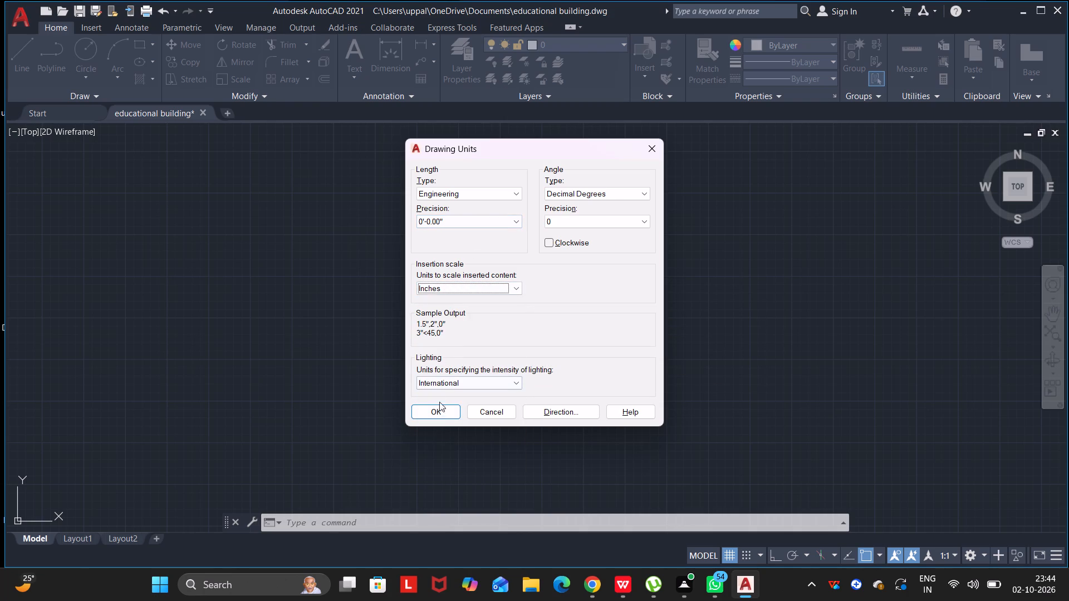
left_click(439, 413)
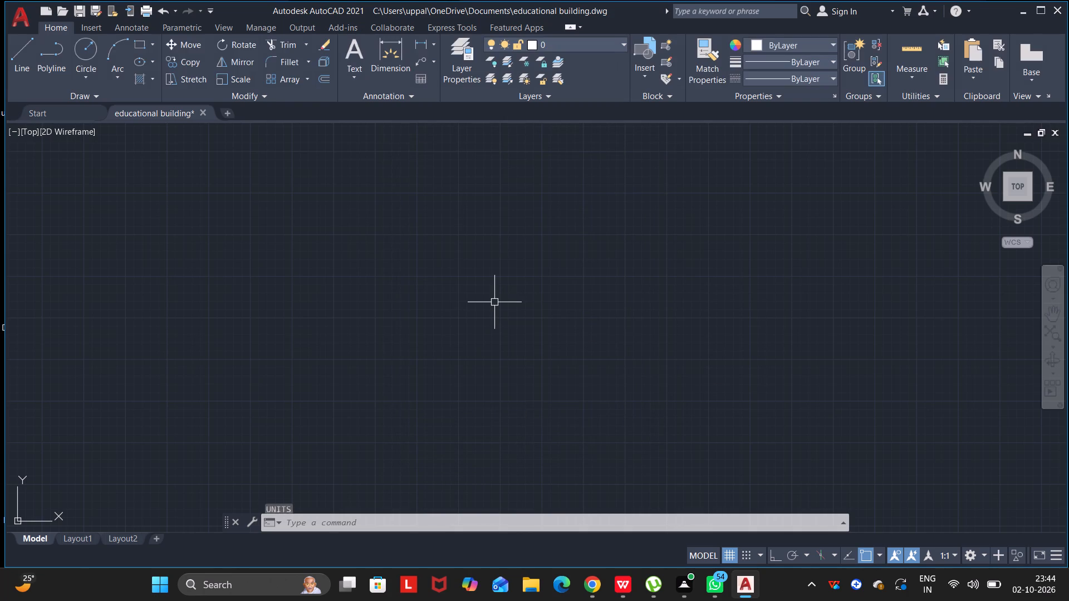
Set the ISO-25 dimension style's primary units to Engineering with 0'-0.00" precision and make the style current.
key("d")
key("Return")
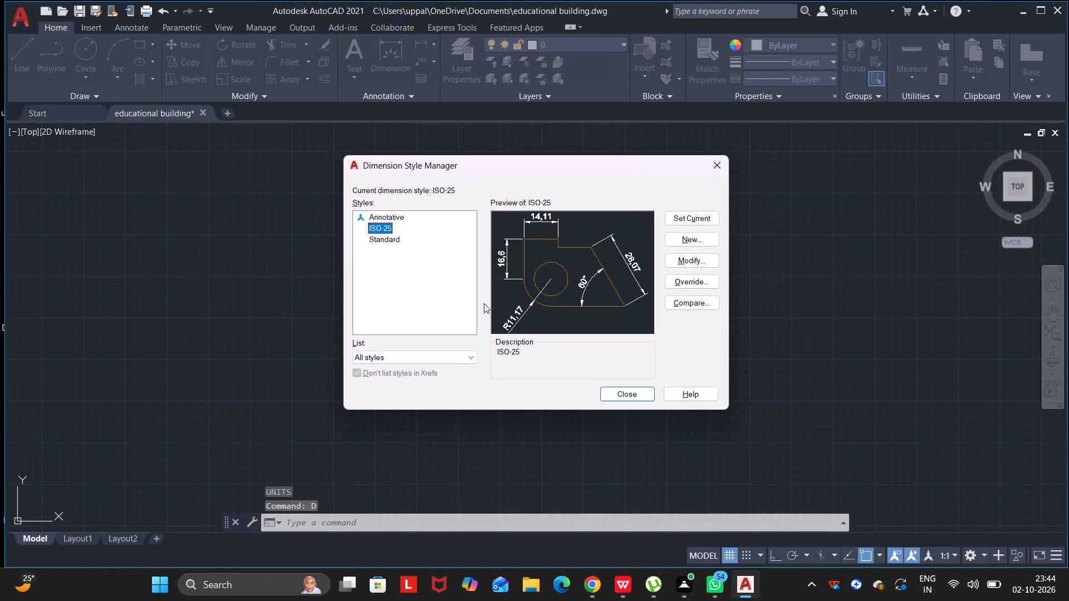
left_click(697, 258)
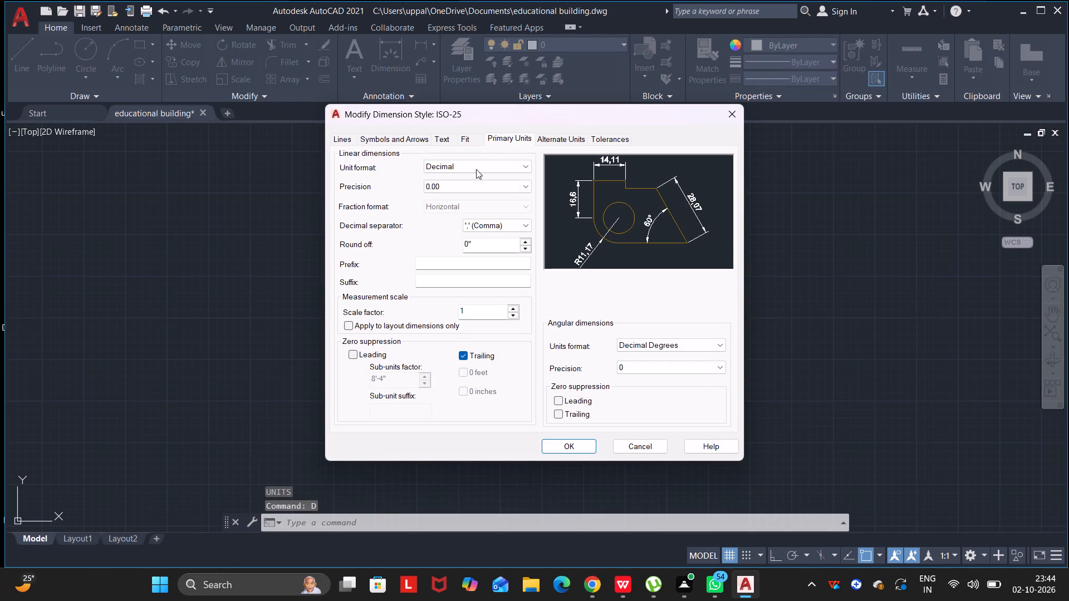
left_click(479, 164)
left_click(459, 198)
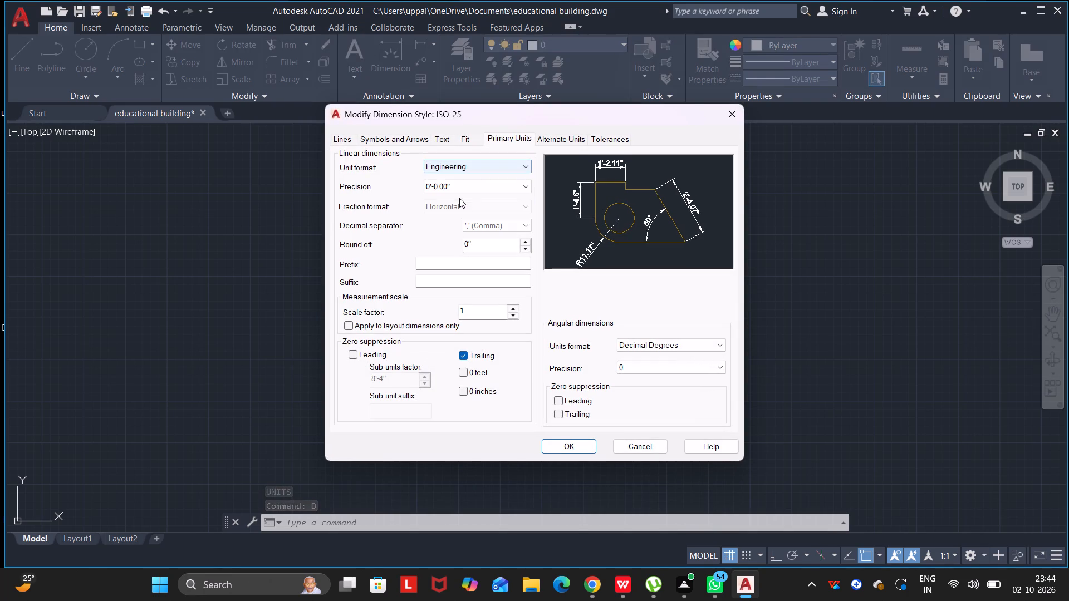
left_click(467, 187)
left_click(445, 214)
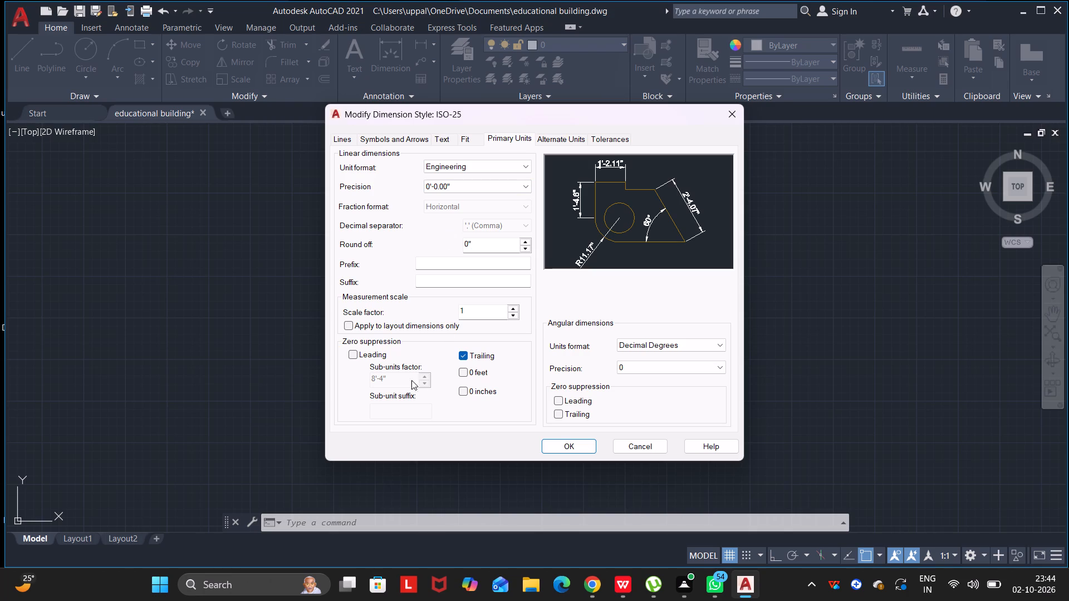
double_click(563, 443)
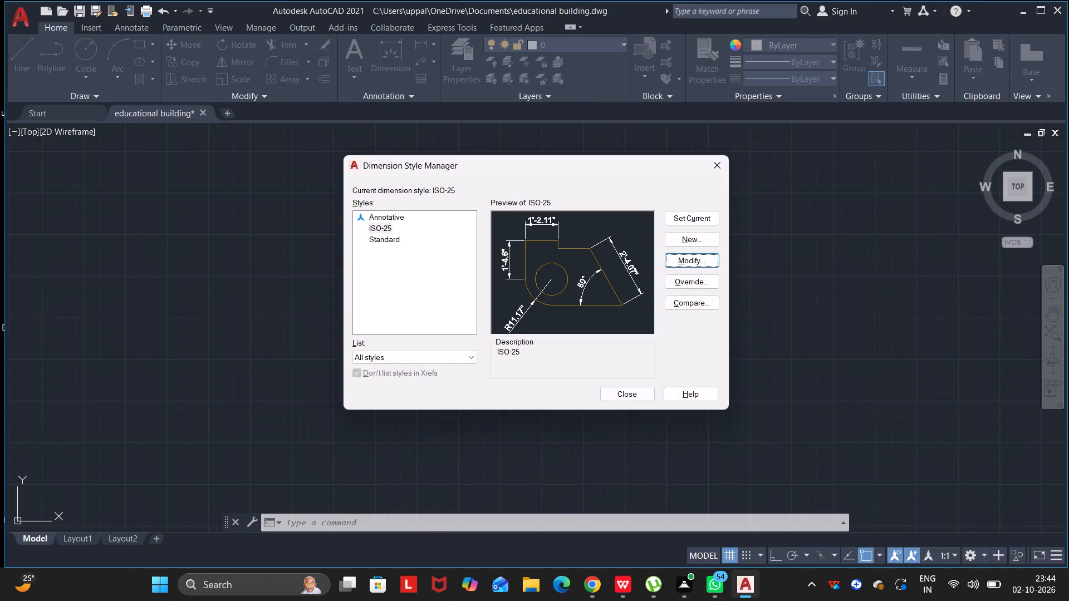
left_click(708, 210)
left_click(617, 393)
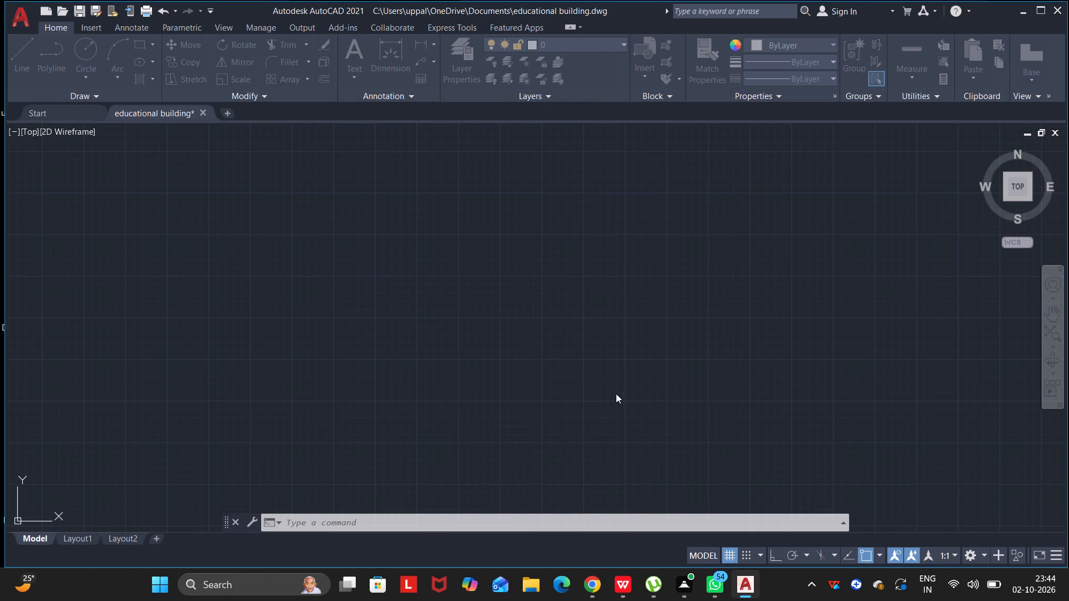
key("Escape")
key("Escape")
key("Escape")
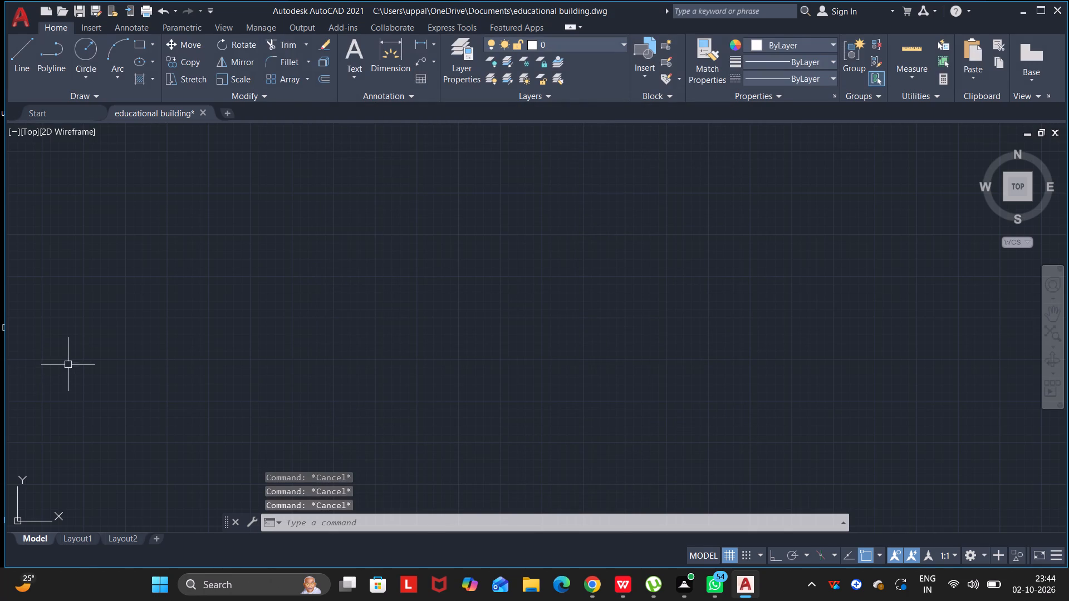
Draw the building outline as a rectangle 124' by 94' from a freely placed first corner in the empty drawing area.
key("Escape")
key("Escape")
type("rec")
key("Return")
left_click(373, 240)
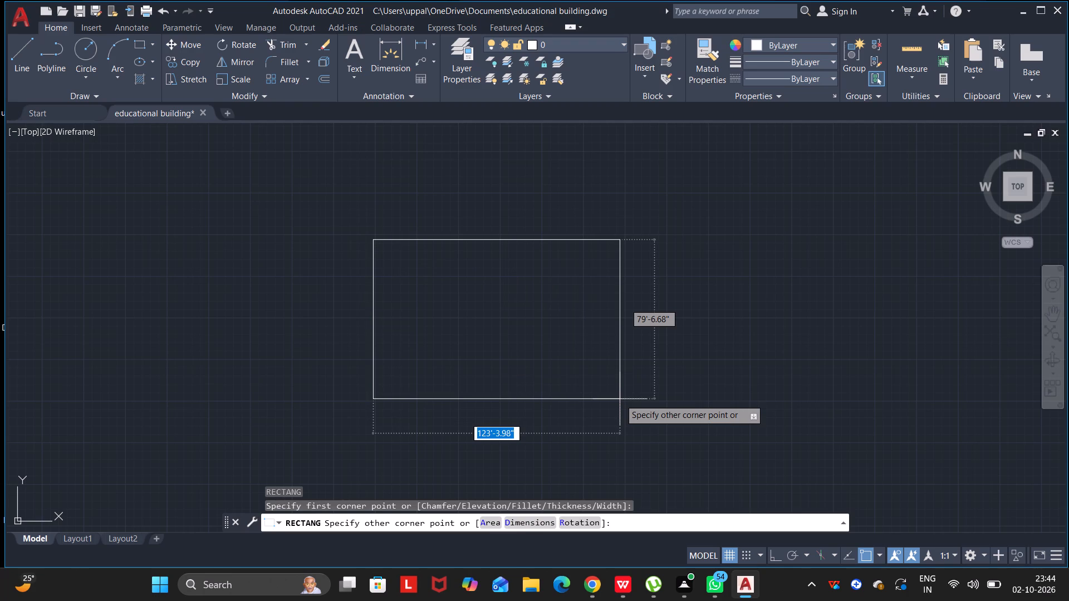
type("124")
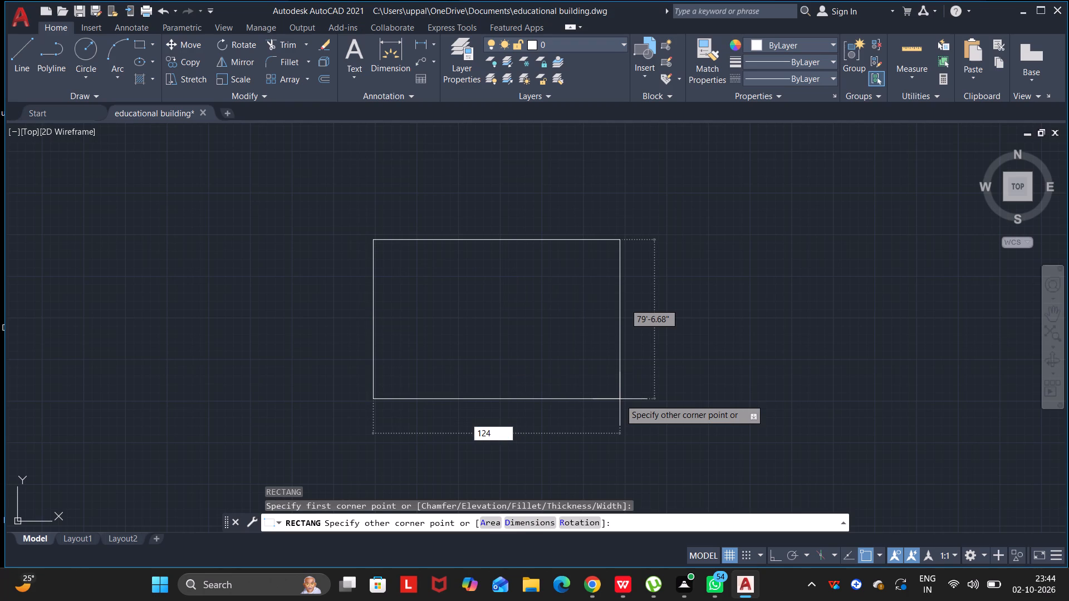
key("apostrophe")
key("comma")
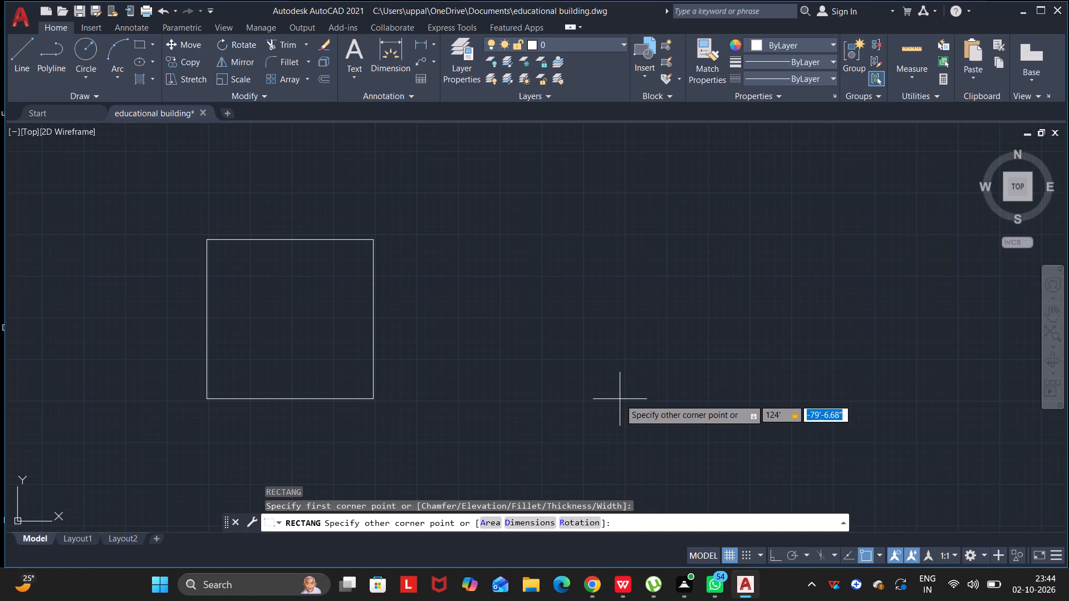
type("94")
key("apostrophe")
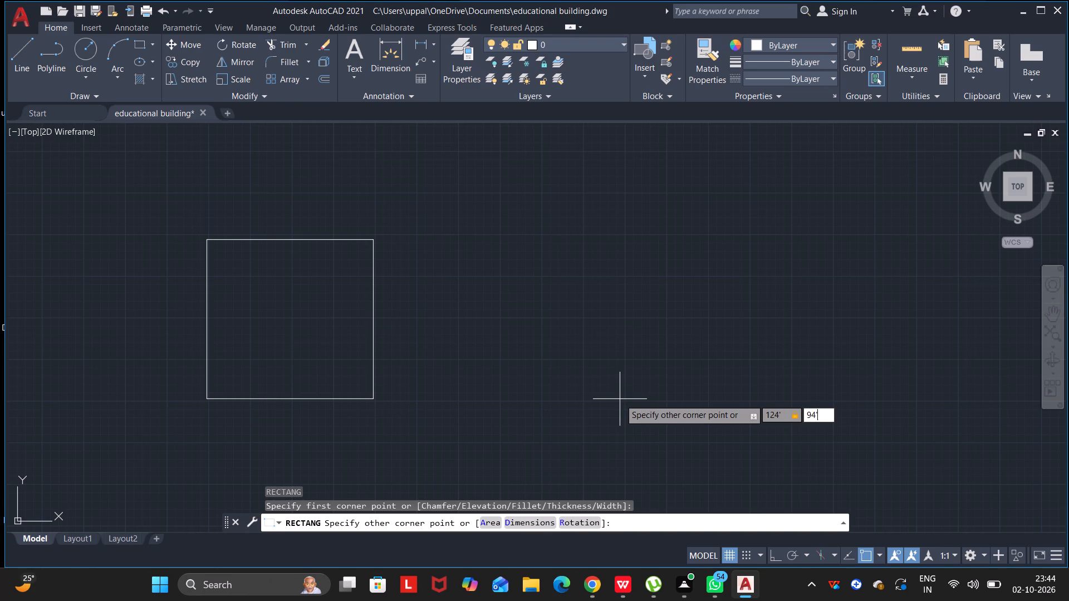
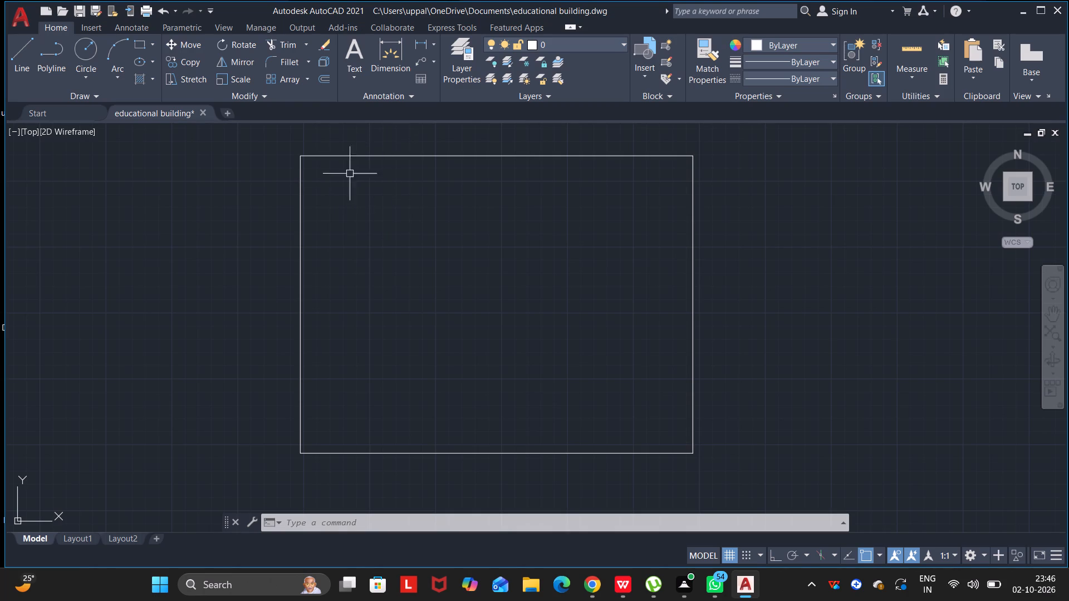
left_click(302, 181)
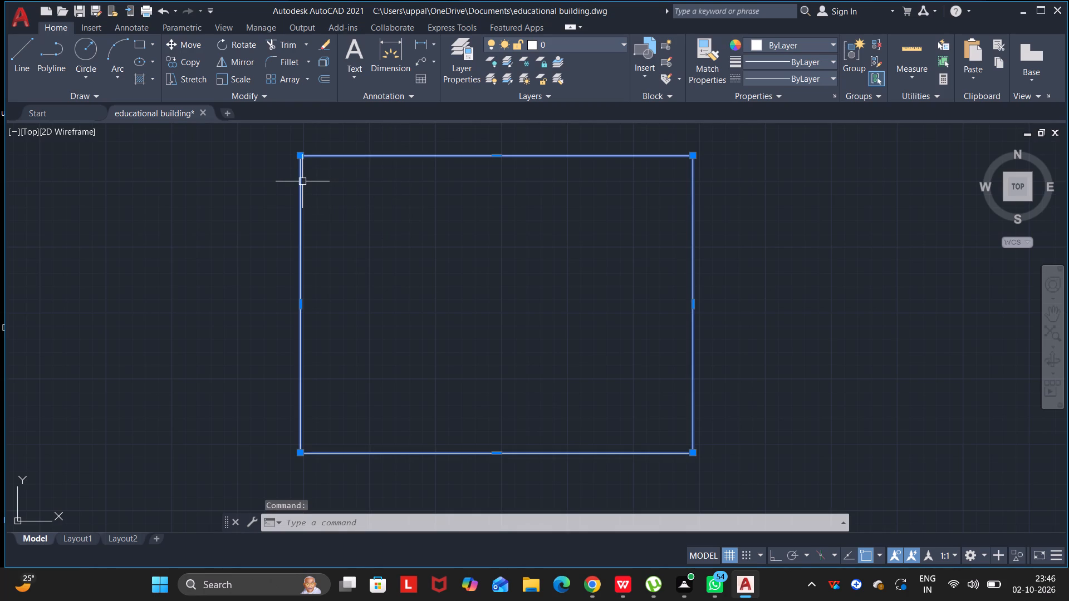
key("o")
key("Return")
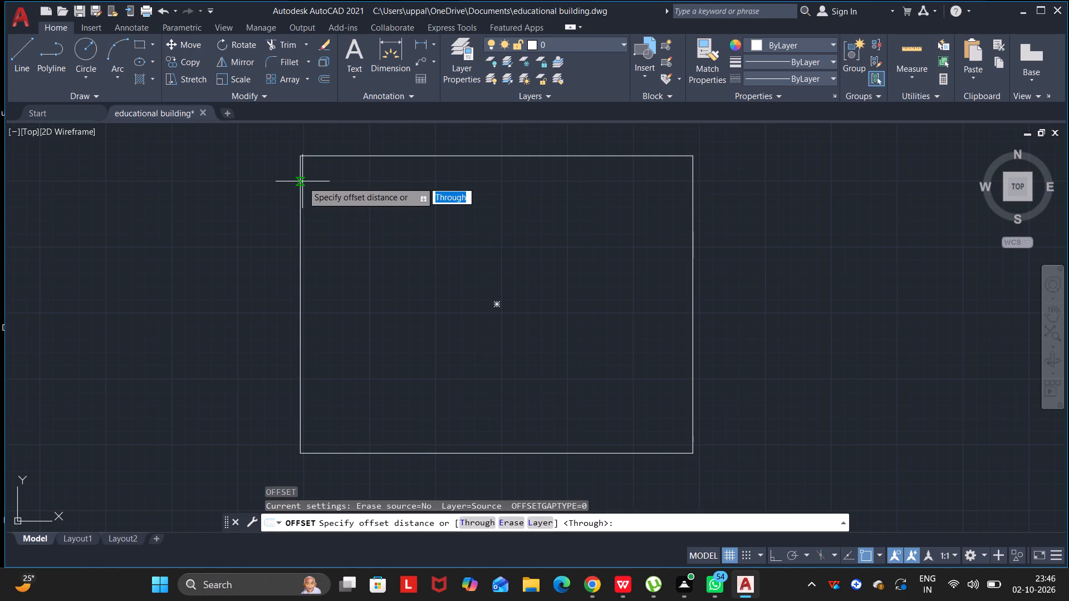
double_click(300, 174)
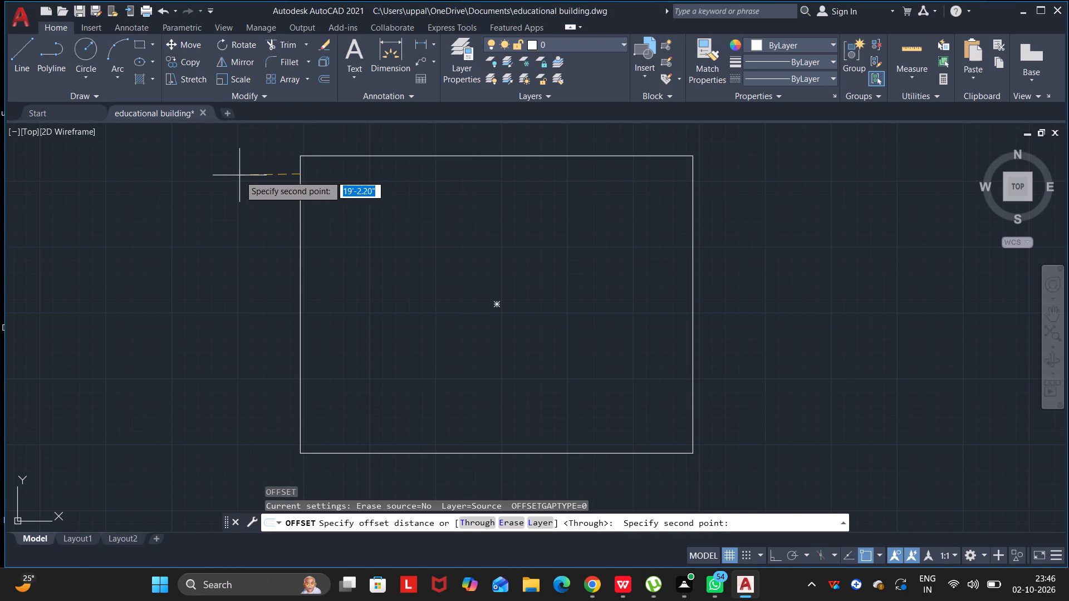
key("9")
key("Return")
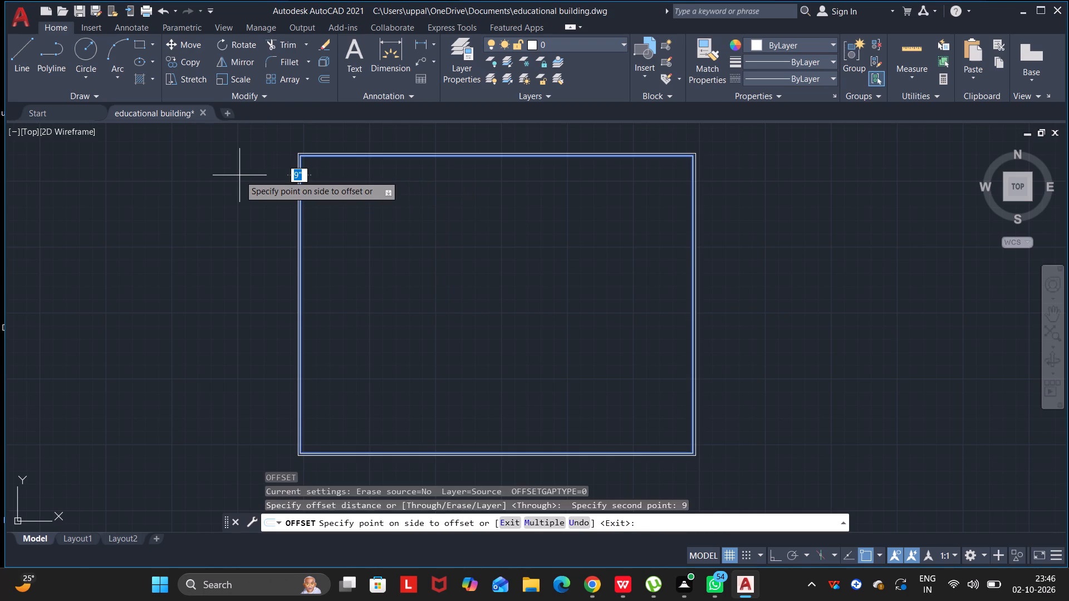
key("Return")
Offset the building outline rectangle outward by 9" to form the exterior wall thickness.
left_click(298, 220)
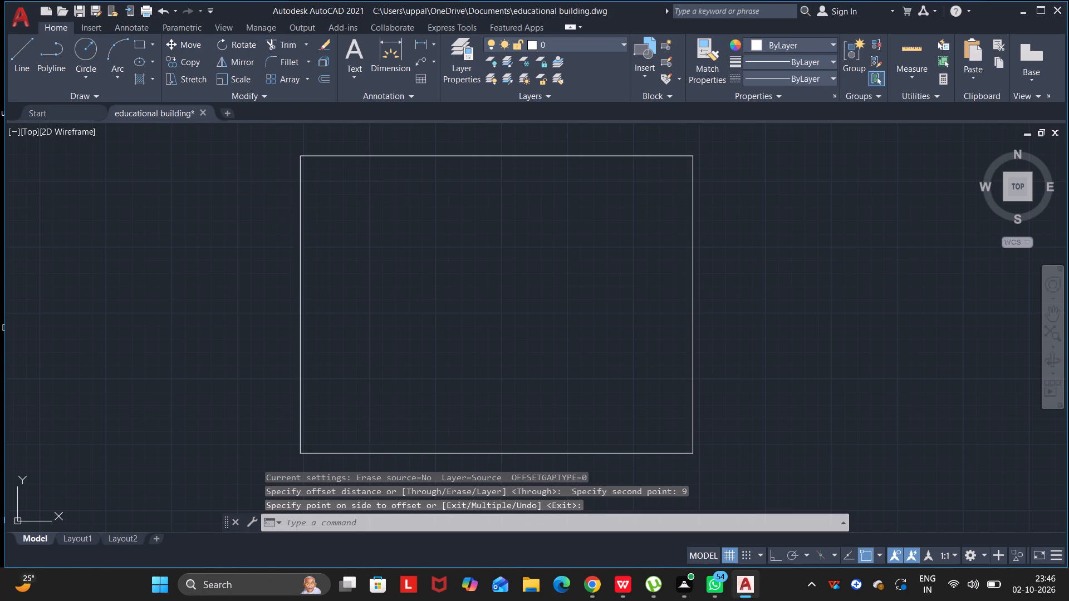
key("o")
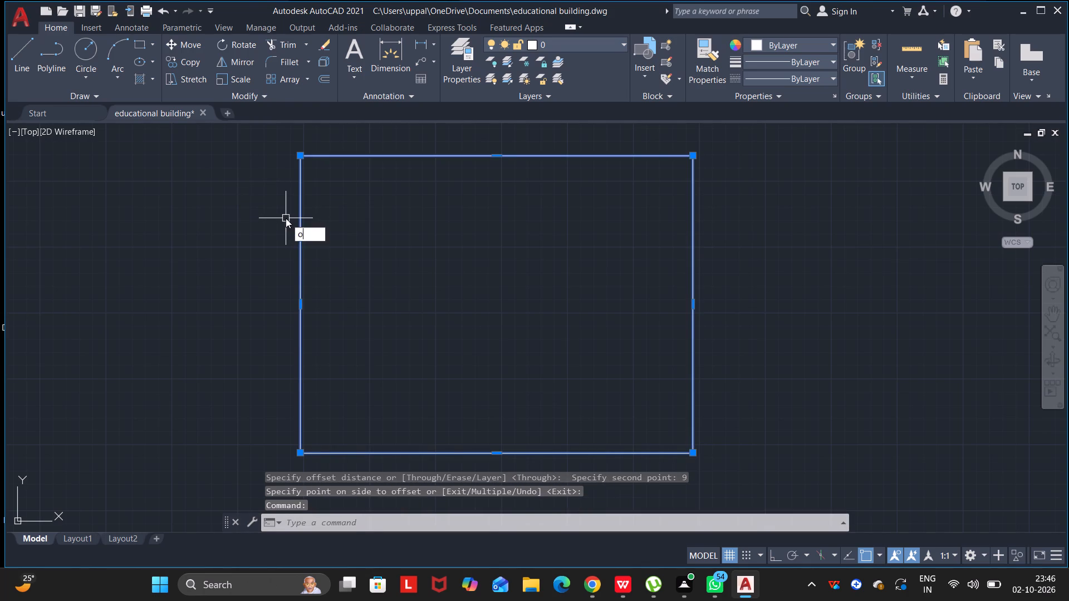
key("Return")
left_click(300, 211)
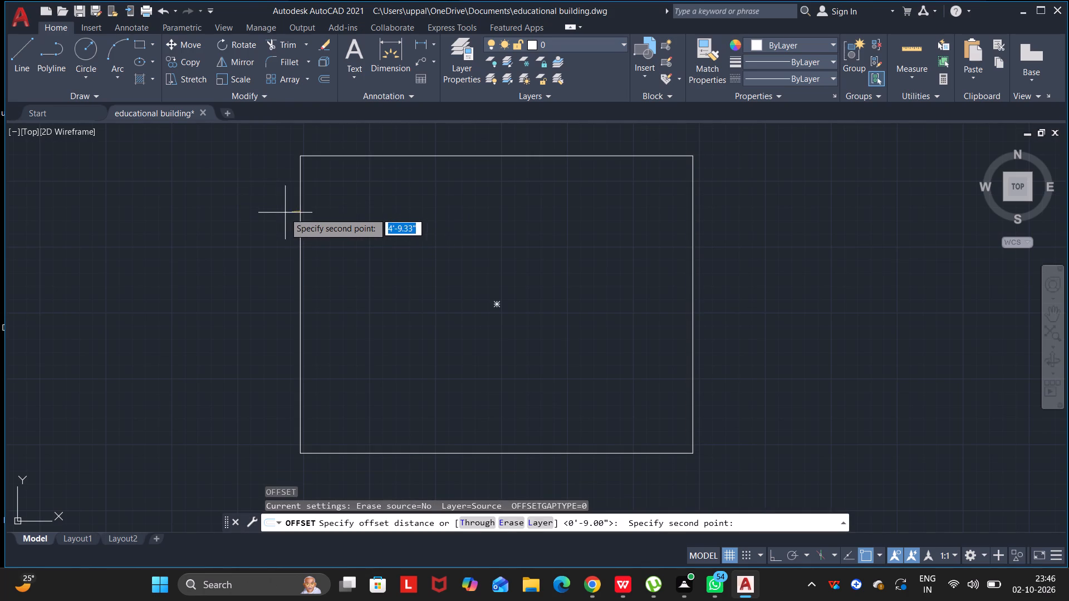
key("9")
key("Return")
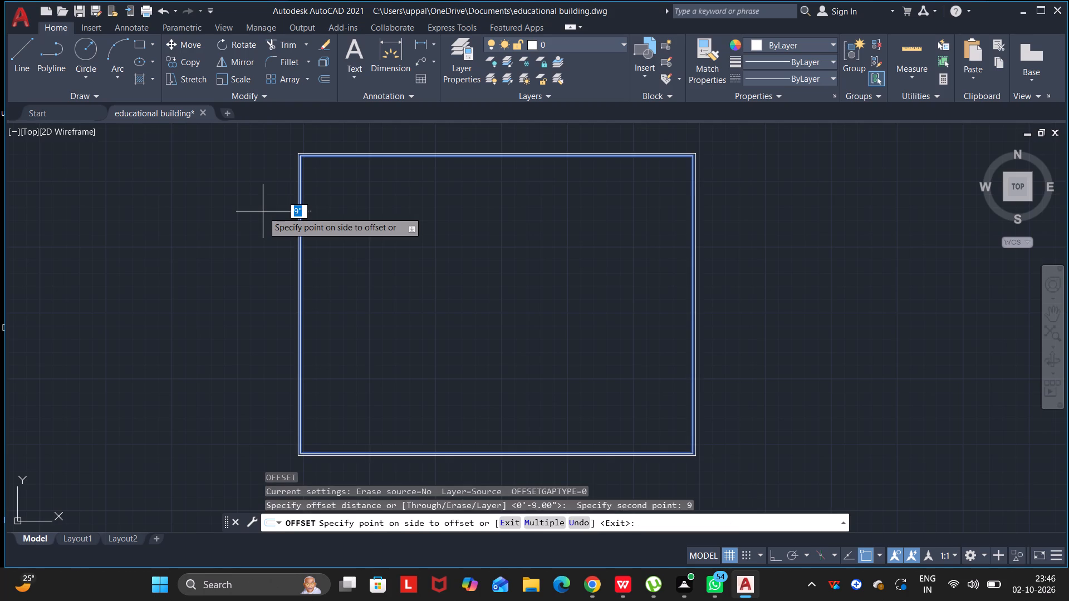
double_click(235, 165)
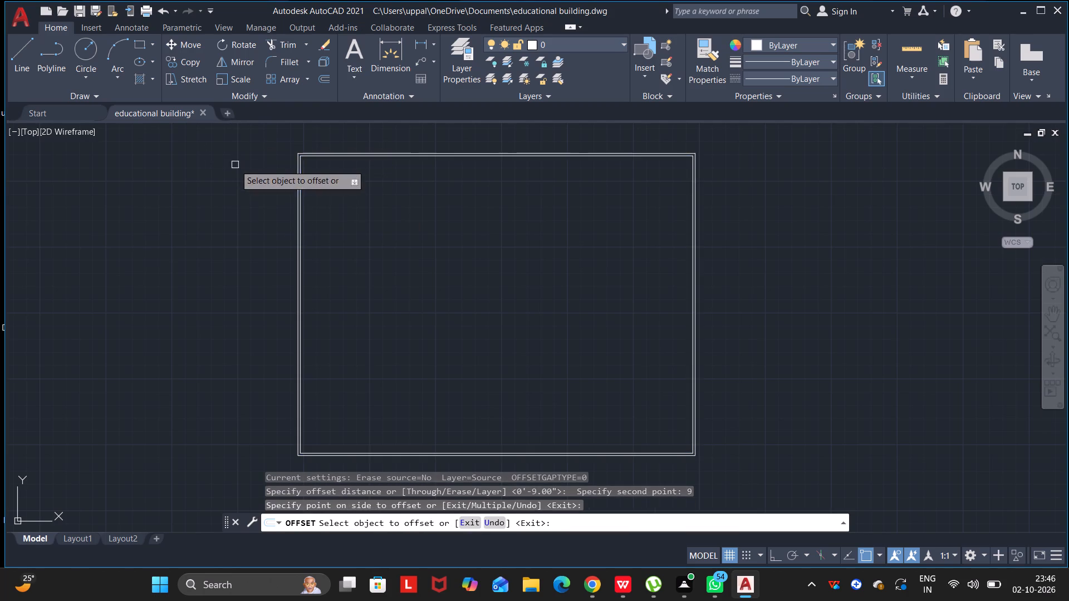
key("Escape")
key("Escape")
key("Escape")
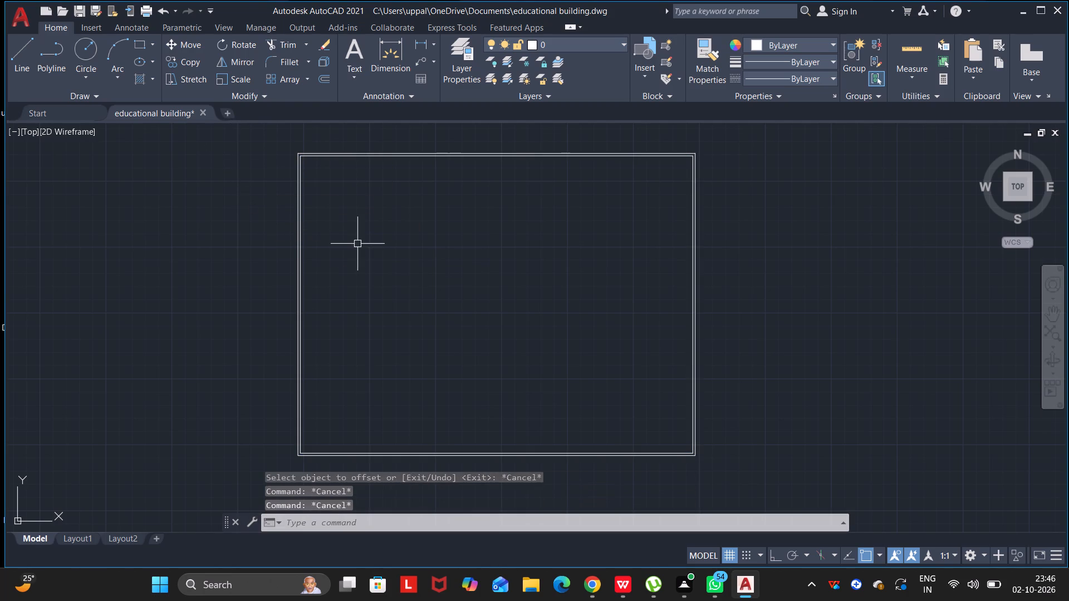
key("Escape")
key("Escape")
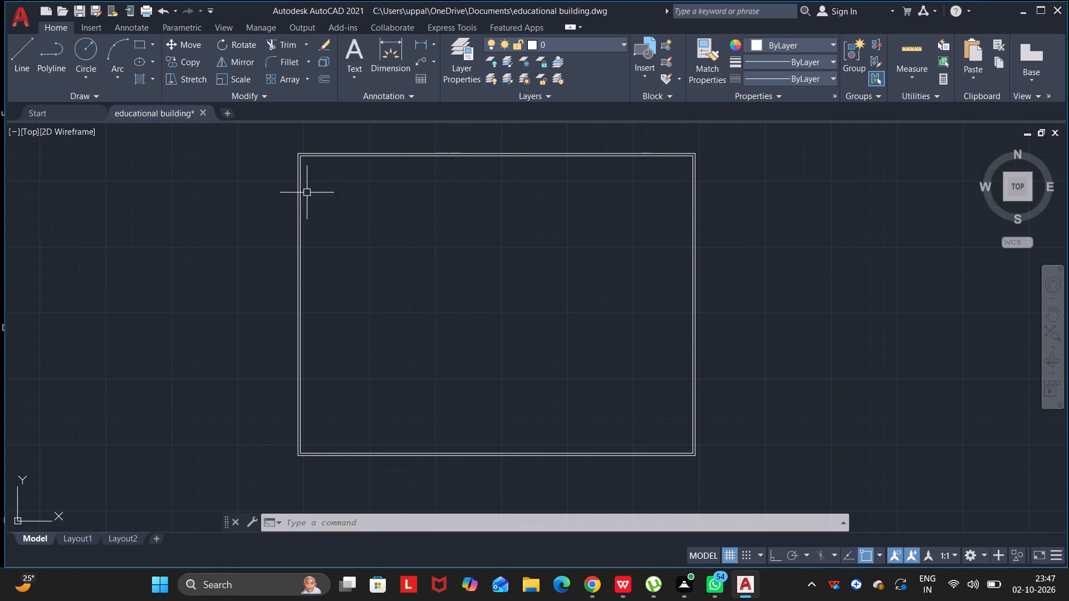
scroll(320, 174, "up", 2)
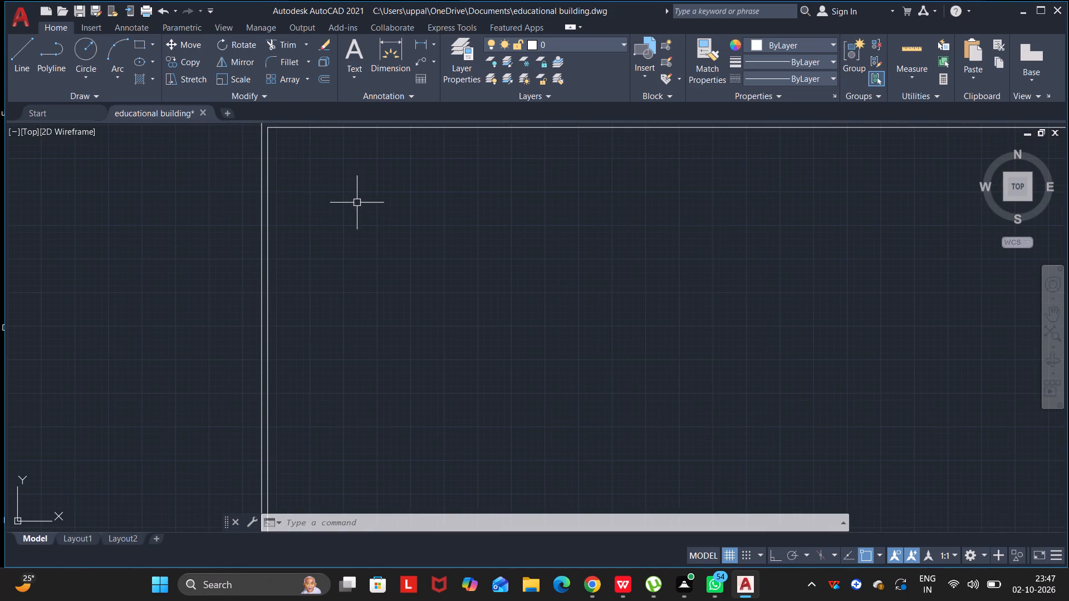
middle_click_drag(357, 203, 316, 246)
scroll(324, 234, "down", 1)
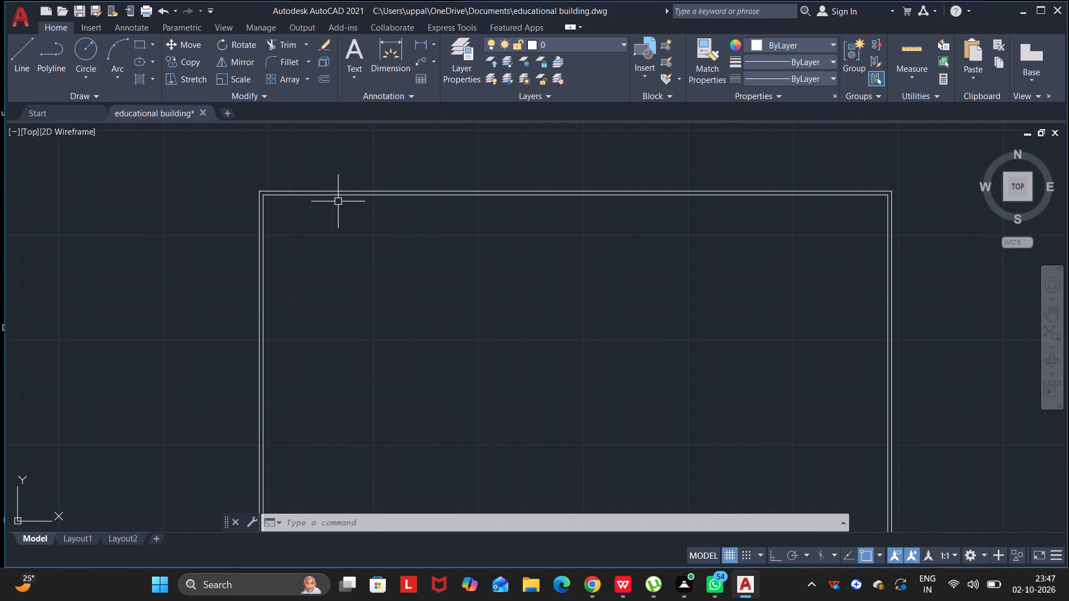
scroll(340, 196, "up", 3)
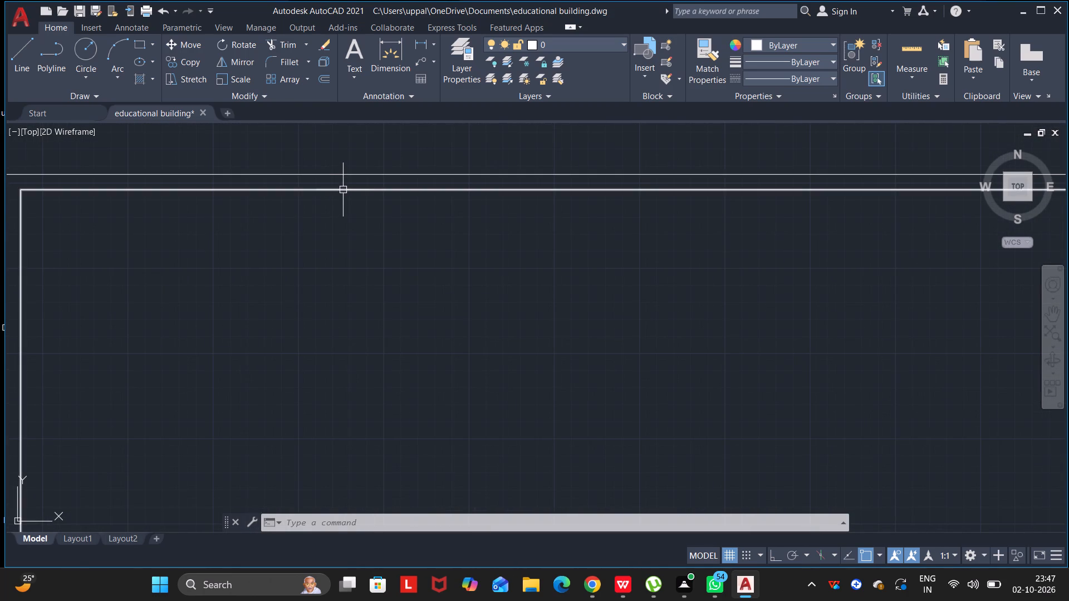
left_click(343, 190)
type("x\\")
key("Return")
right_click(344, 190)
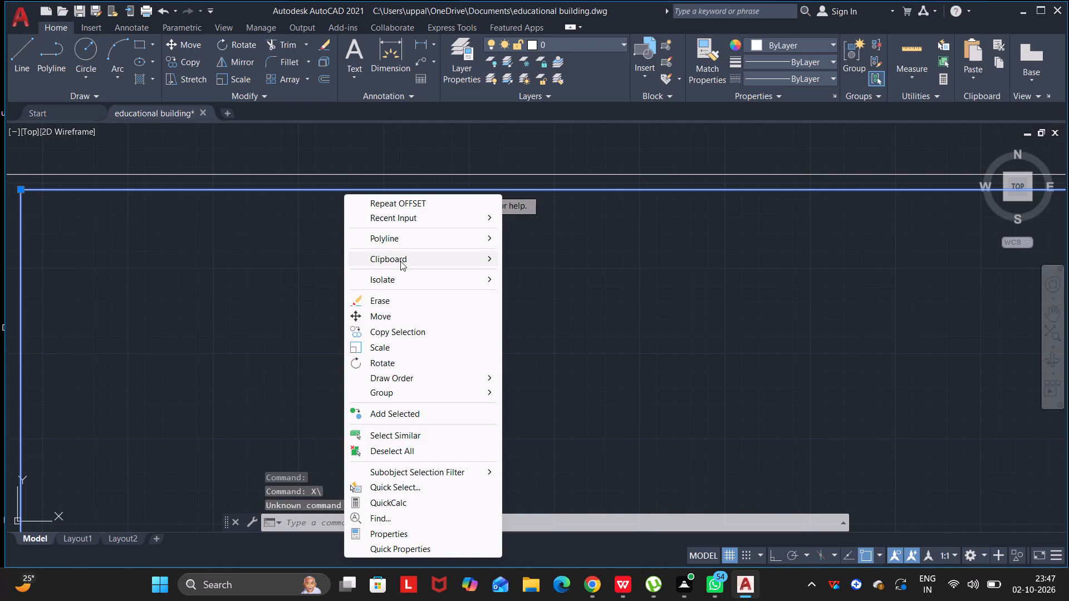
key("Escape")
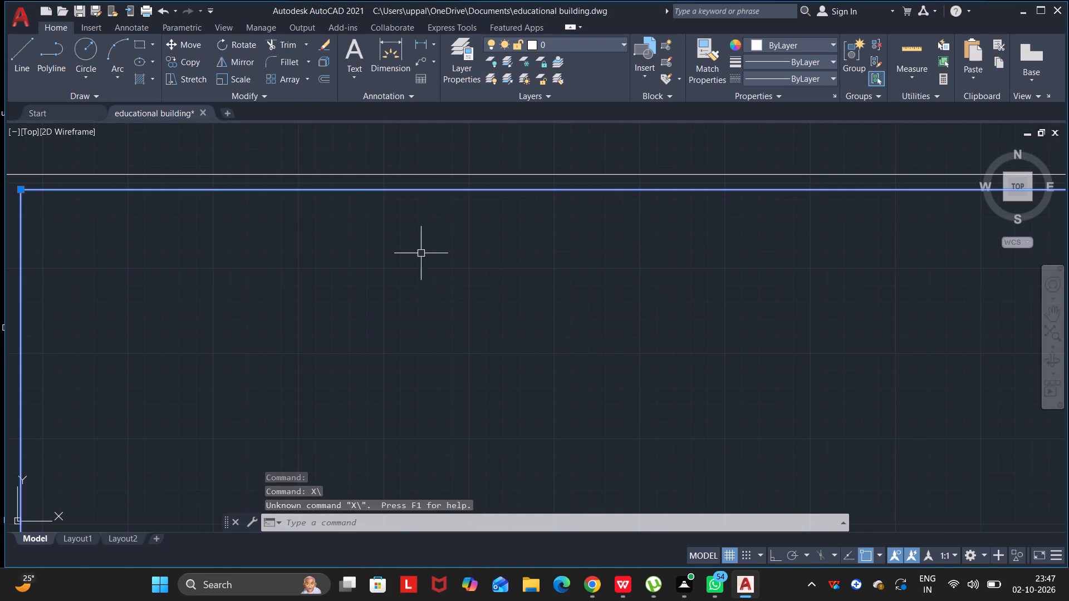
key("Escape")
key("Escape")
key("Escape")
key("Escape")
Explode the inner outline rectangle into separate lines.
left_click(431, 191)
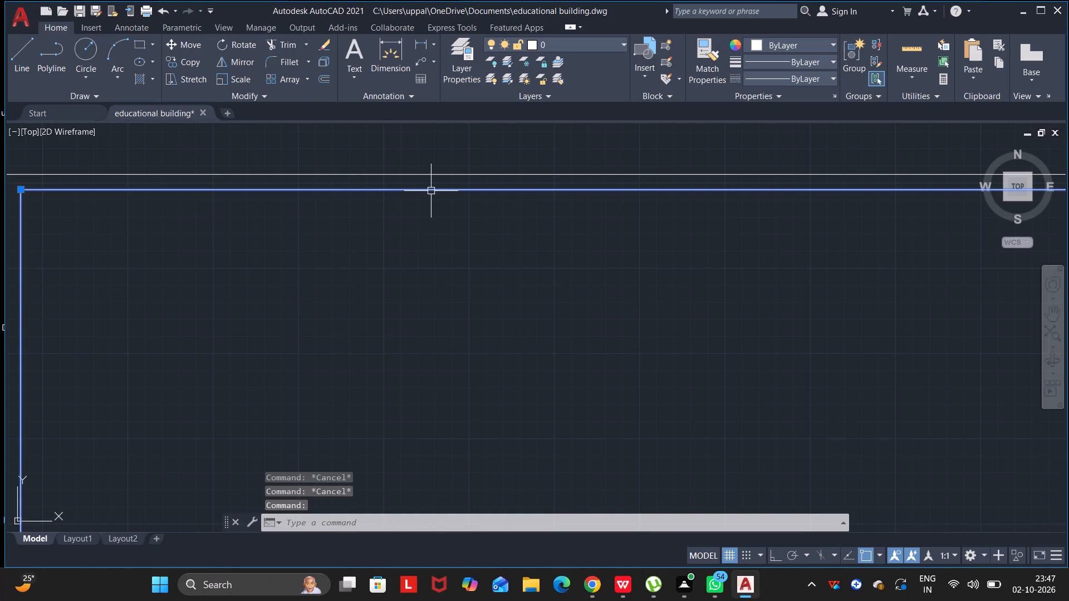
key("x")
left_click(458, 220)
double_click(426, 194)
double_click(428, 190)
key("Escape")
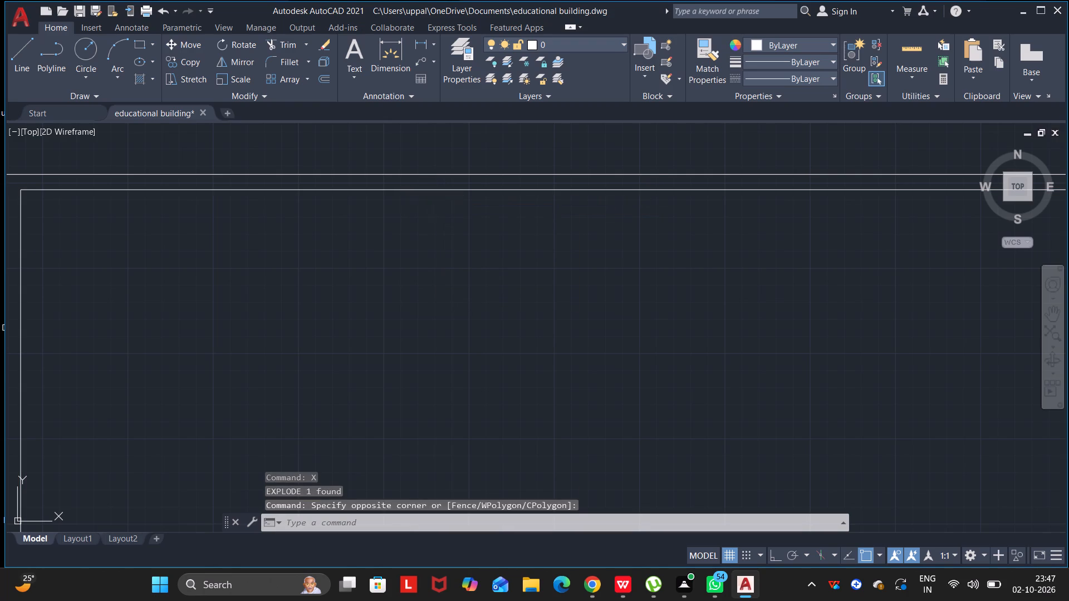
key("Escape")
key("Escape")
Select the top line of the exploded inner rectangle.
left_click(434, 188)
scroll(499, 222, "down", 1)
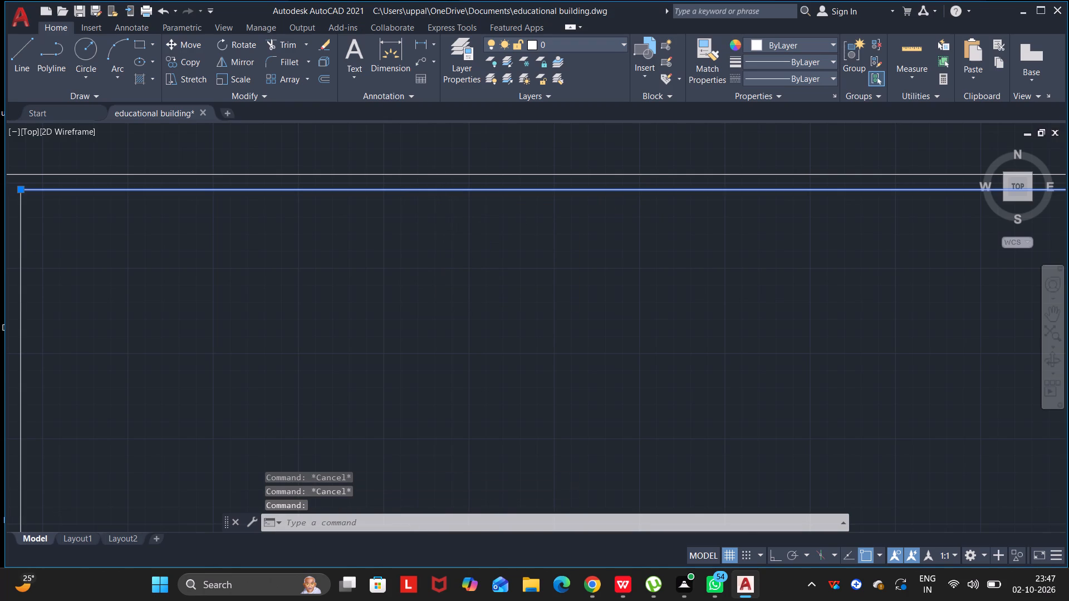
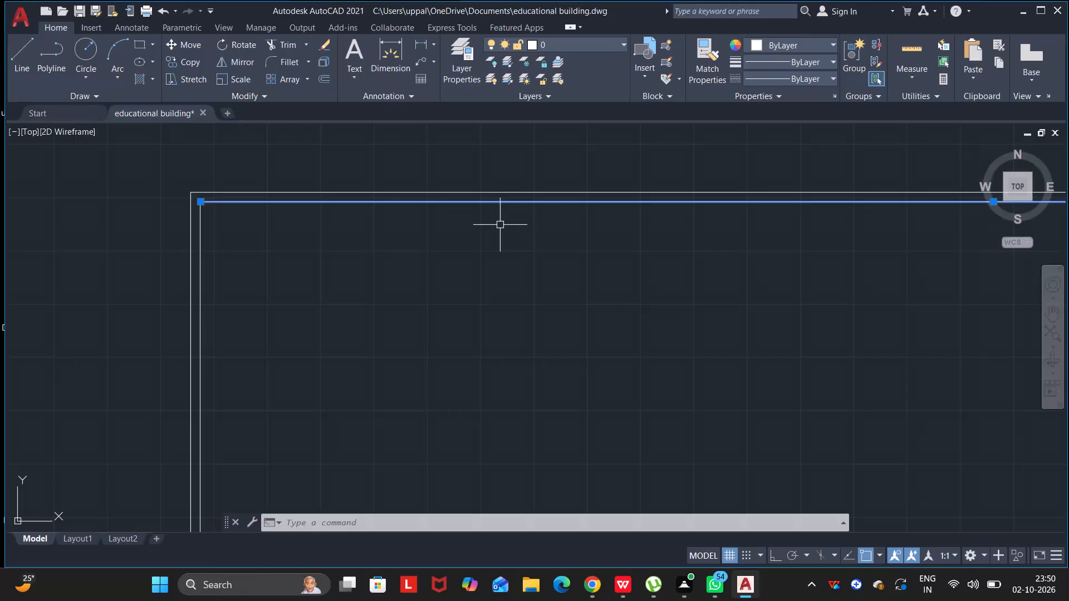
Deselect the top line of the exploded inner rectangle.
scroll(407, 297, "down", 3)
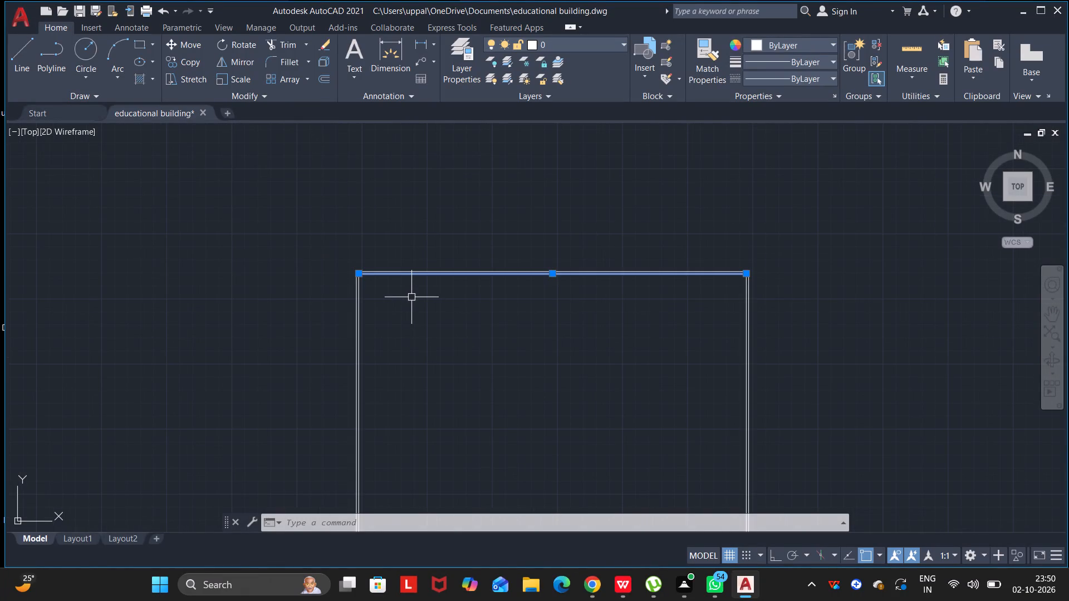
key("Escape")
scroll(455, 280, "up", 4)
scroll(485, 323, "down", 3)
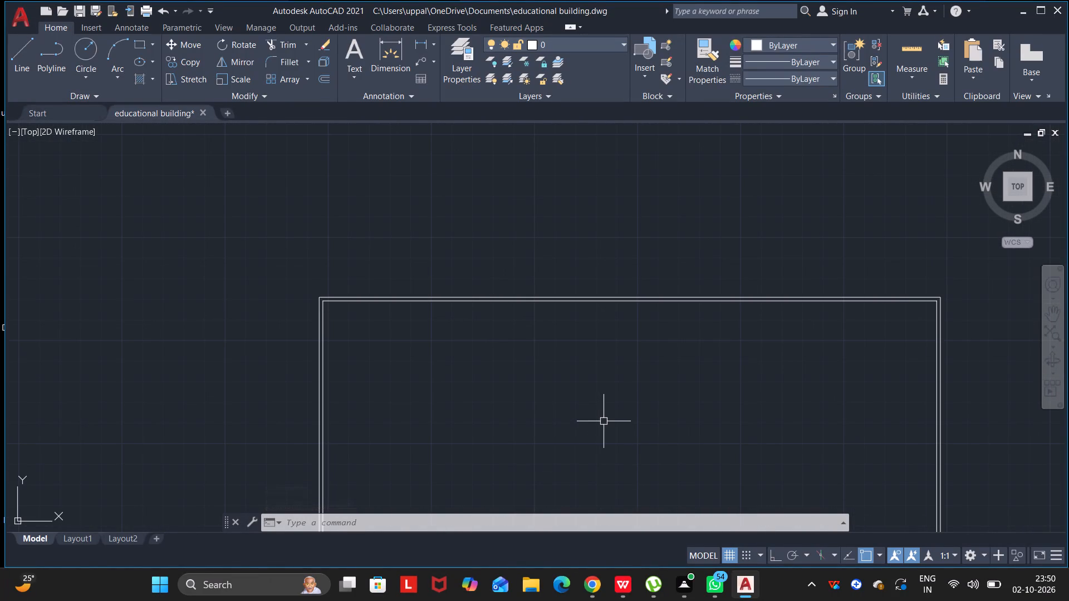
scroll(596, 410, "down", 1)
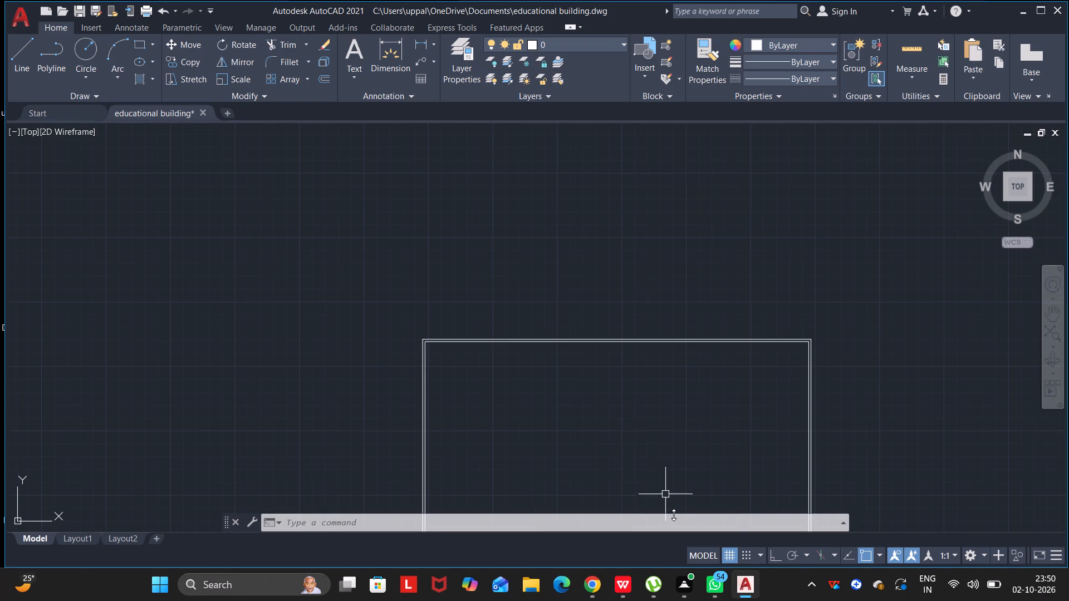
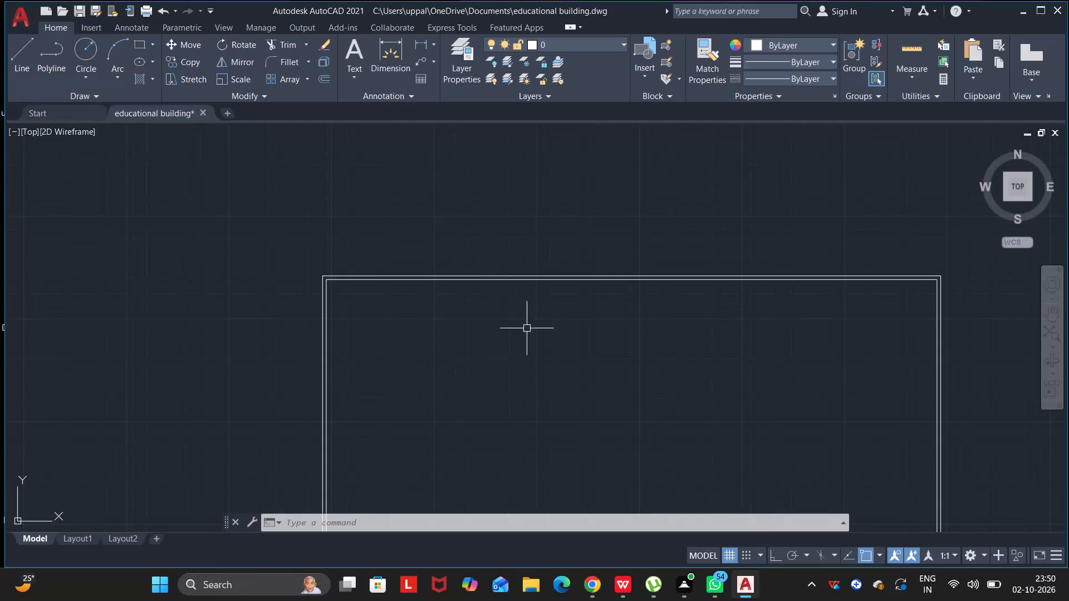
Explode the outer rectangle of the exterior walls into separate lines.
middle_click_drag(529, 334, 446, 249)
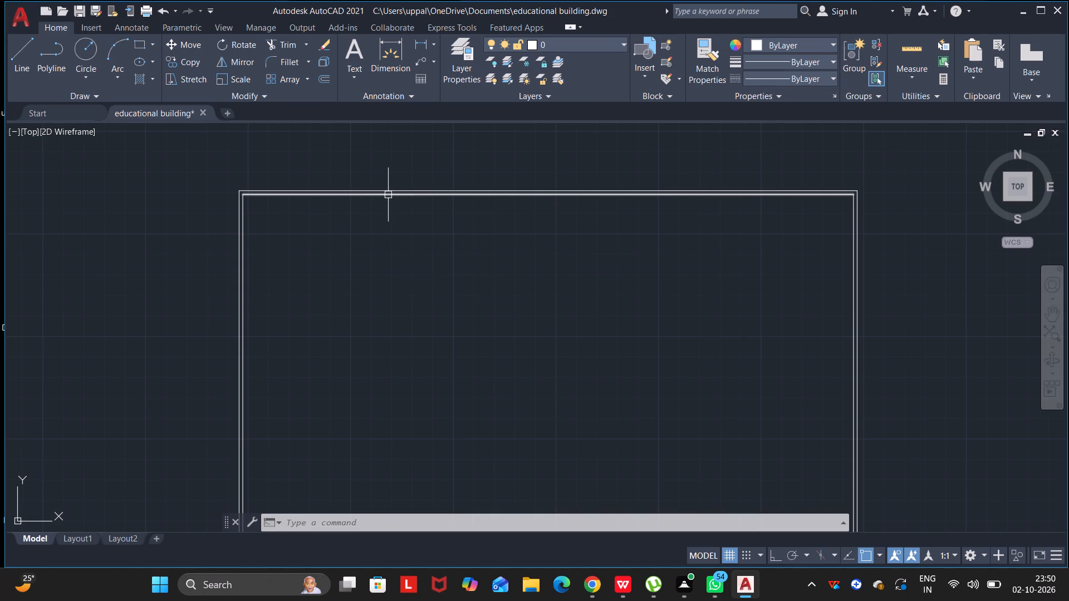
left_click(239, 252)
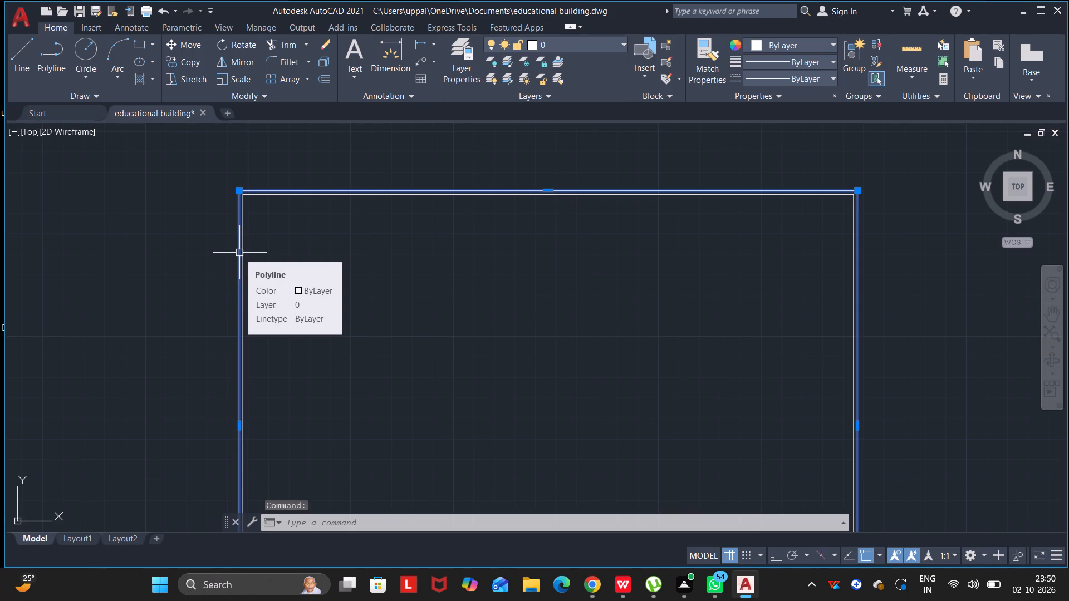
key("x")
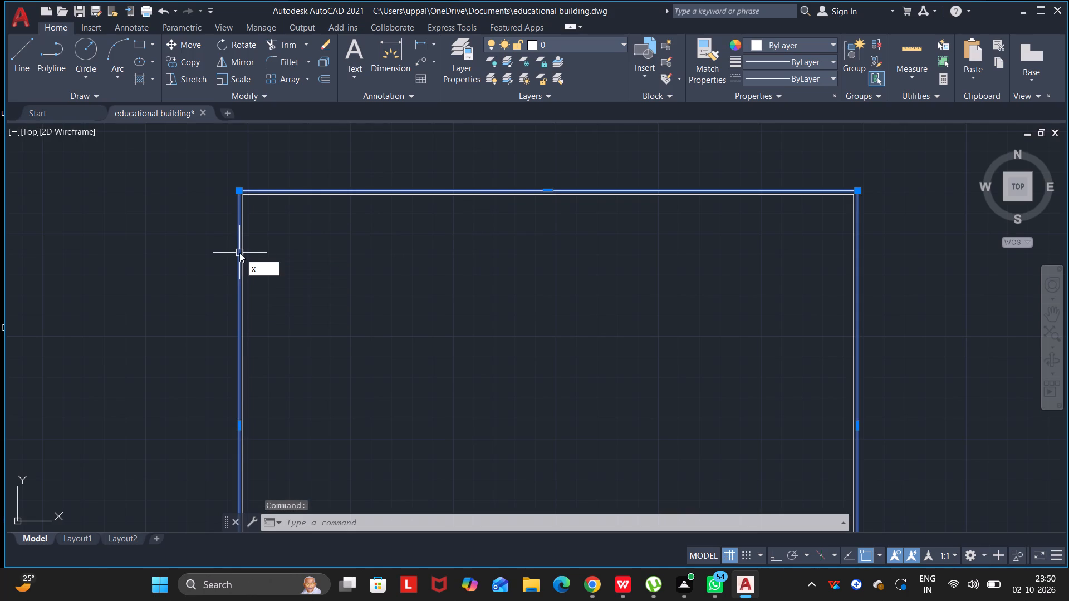
key("Return")
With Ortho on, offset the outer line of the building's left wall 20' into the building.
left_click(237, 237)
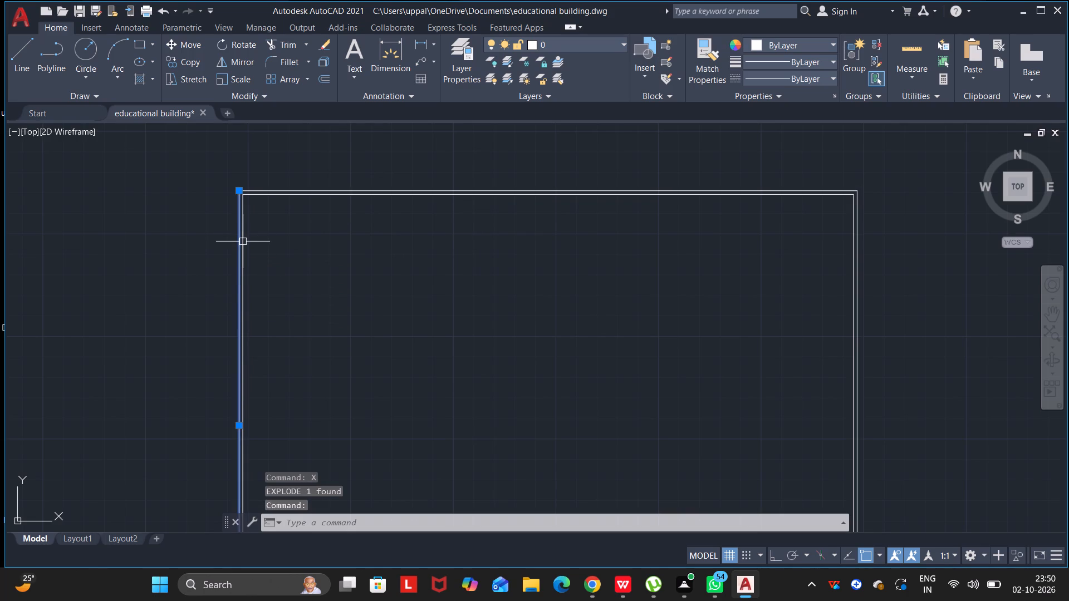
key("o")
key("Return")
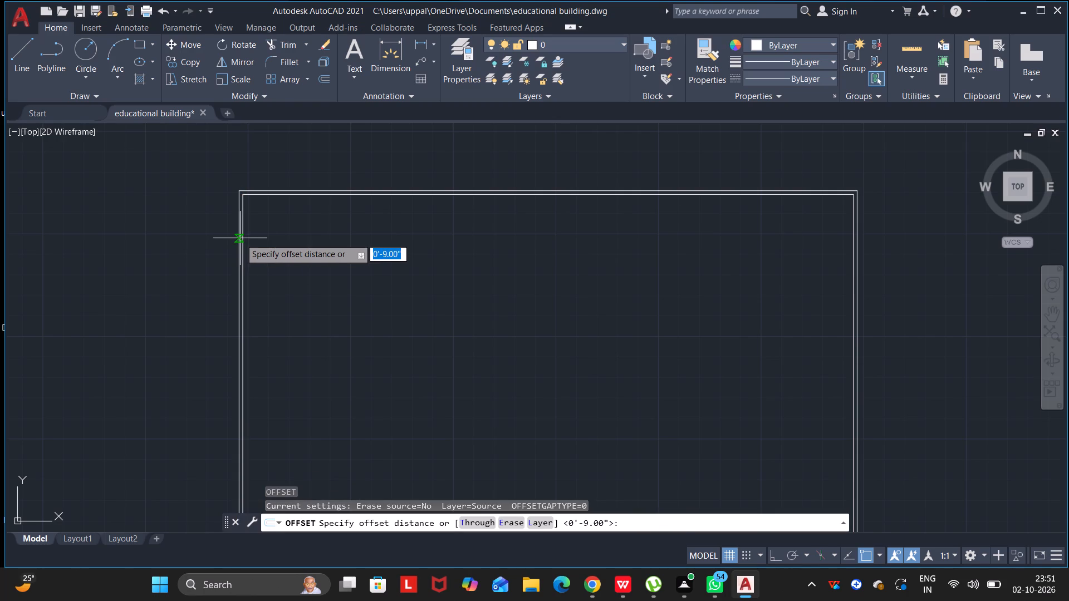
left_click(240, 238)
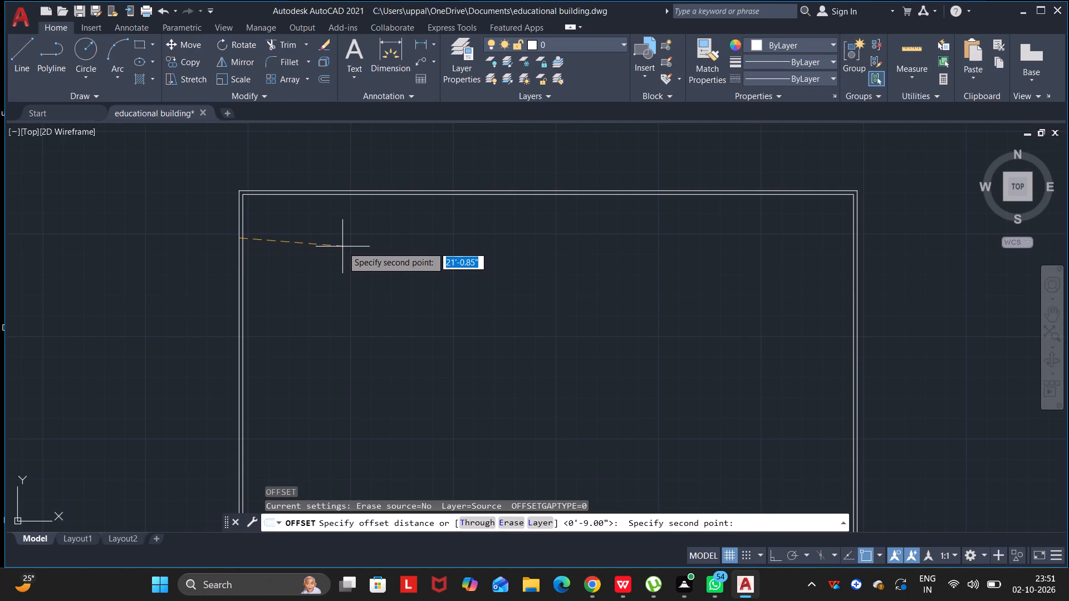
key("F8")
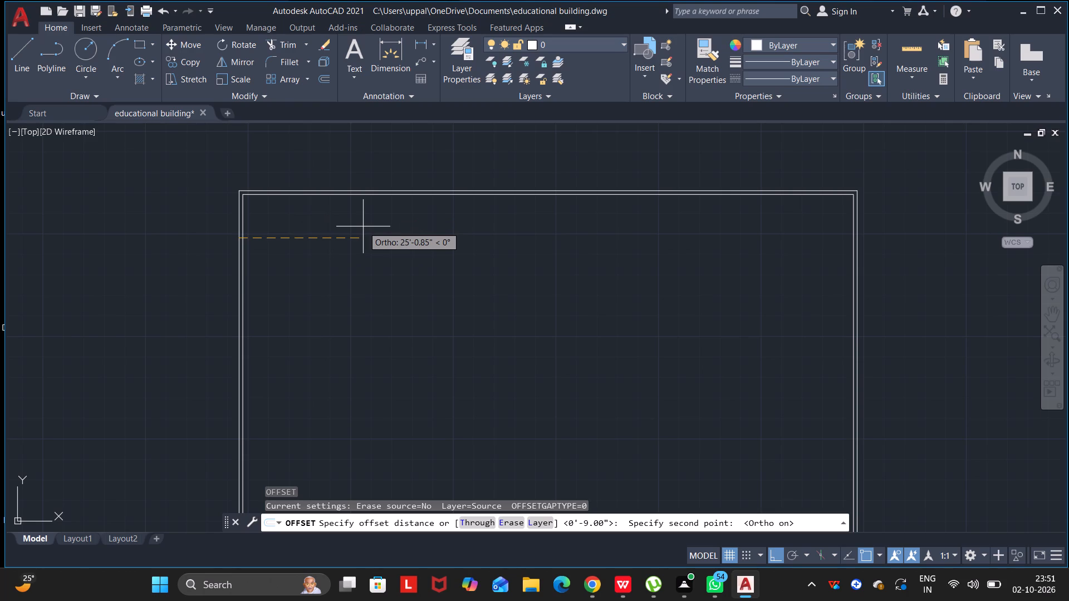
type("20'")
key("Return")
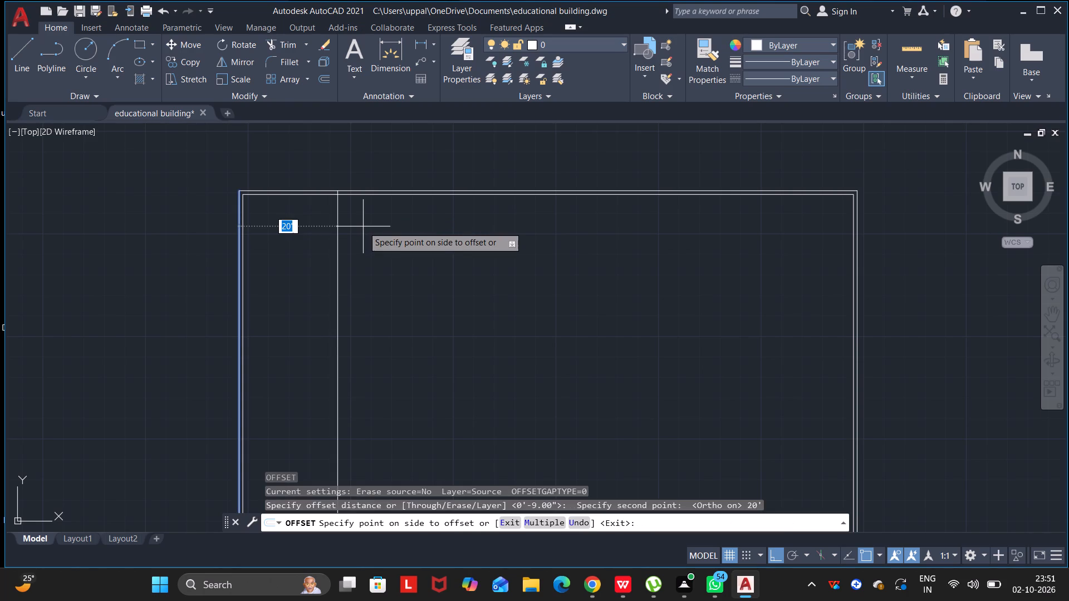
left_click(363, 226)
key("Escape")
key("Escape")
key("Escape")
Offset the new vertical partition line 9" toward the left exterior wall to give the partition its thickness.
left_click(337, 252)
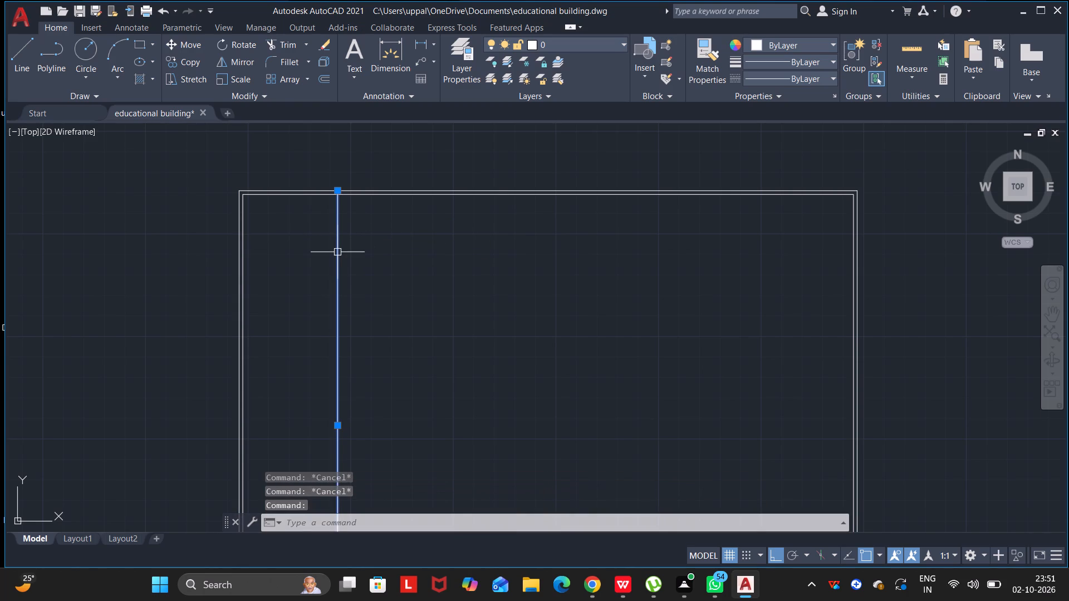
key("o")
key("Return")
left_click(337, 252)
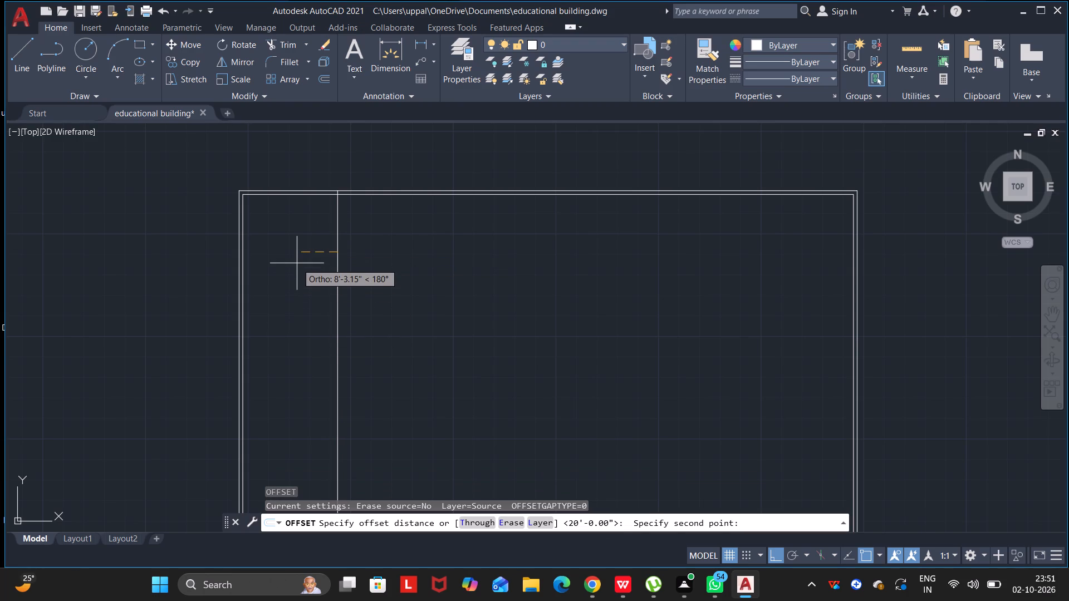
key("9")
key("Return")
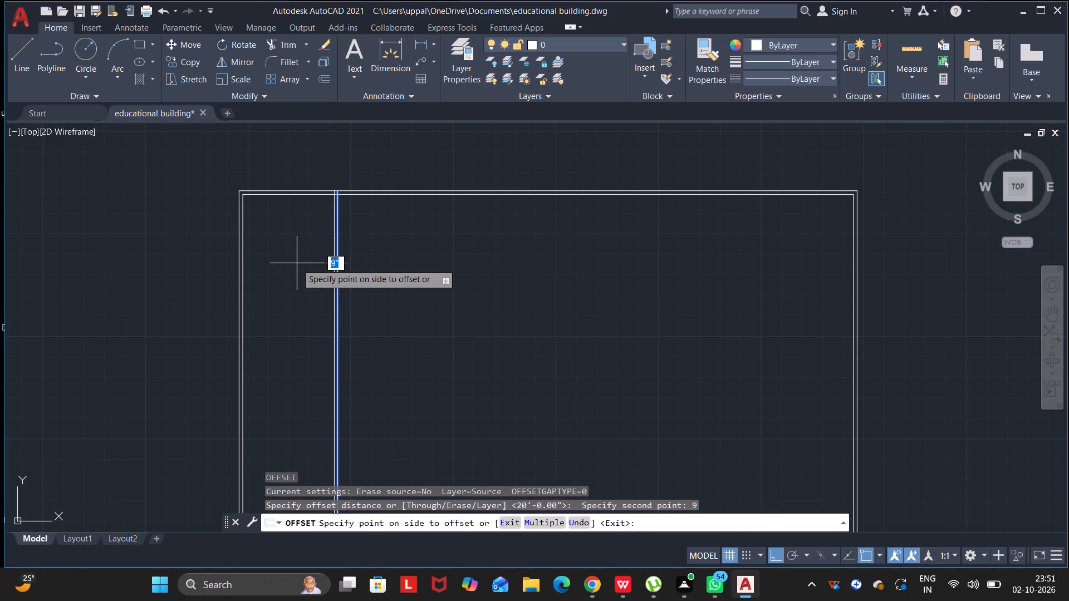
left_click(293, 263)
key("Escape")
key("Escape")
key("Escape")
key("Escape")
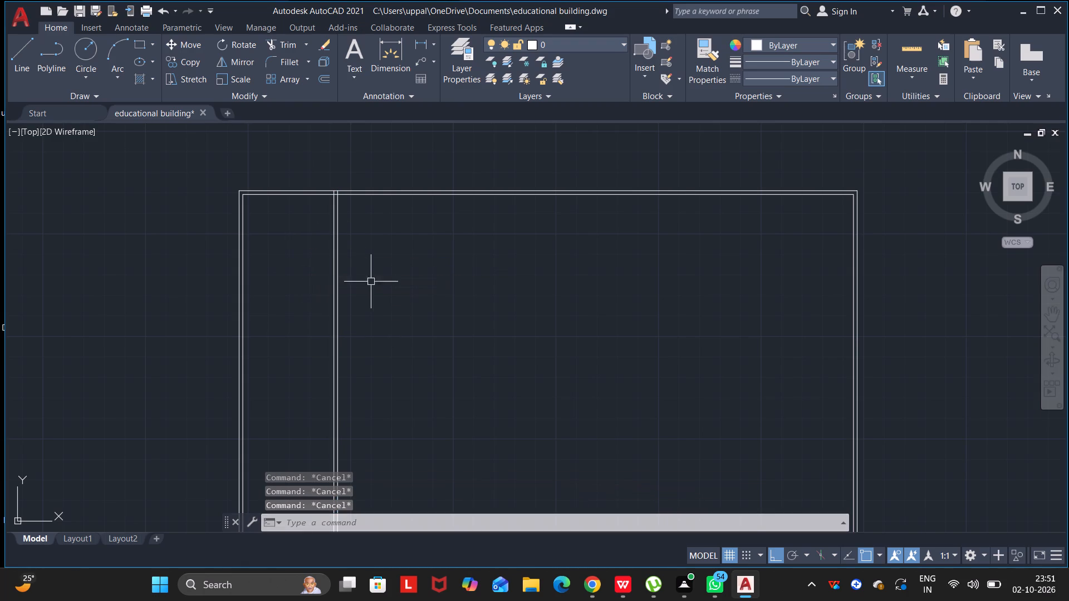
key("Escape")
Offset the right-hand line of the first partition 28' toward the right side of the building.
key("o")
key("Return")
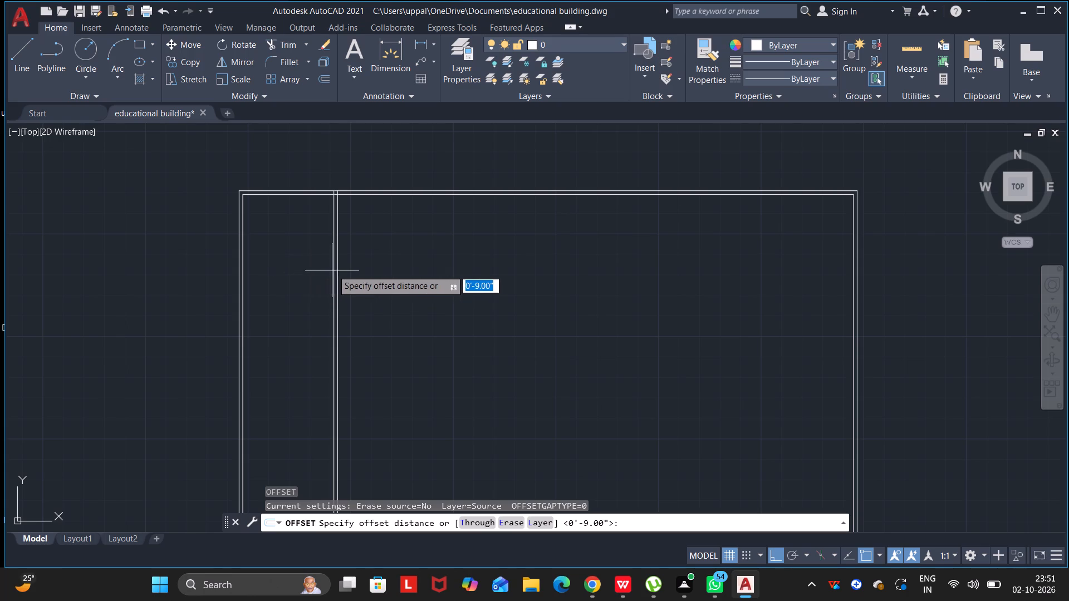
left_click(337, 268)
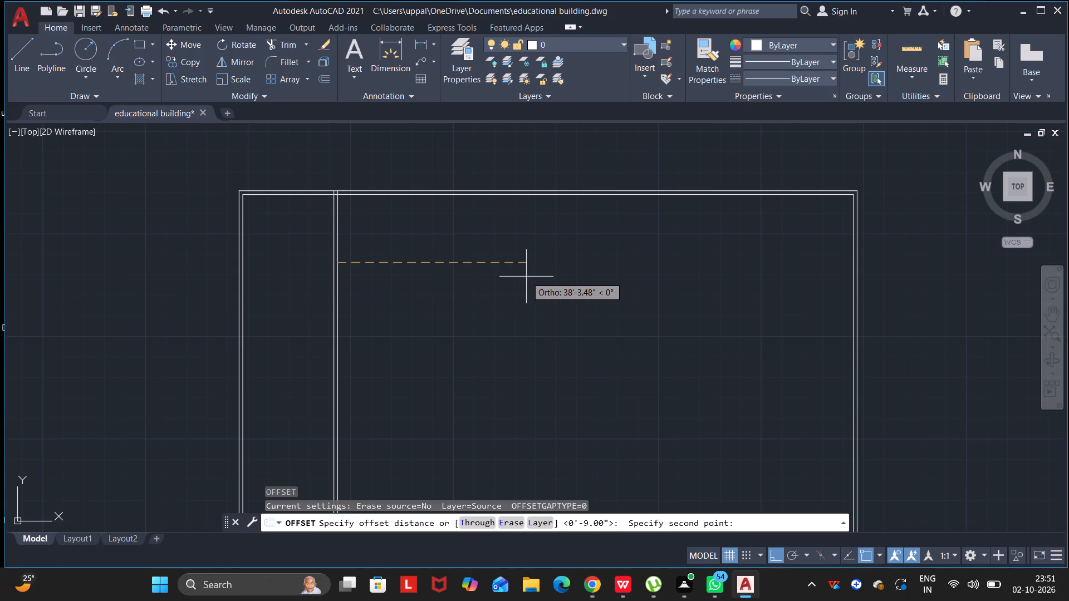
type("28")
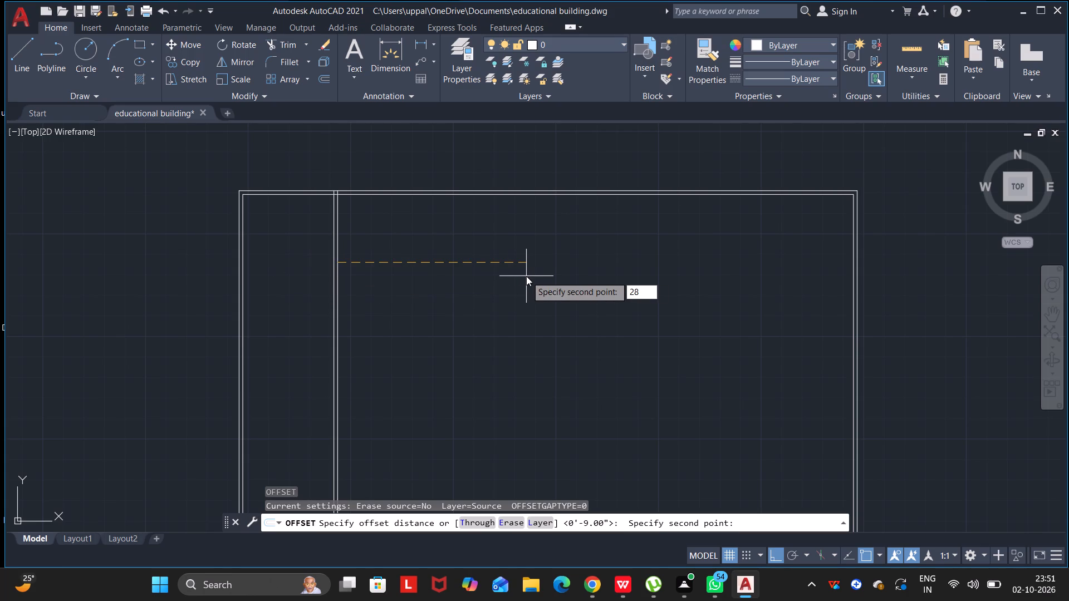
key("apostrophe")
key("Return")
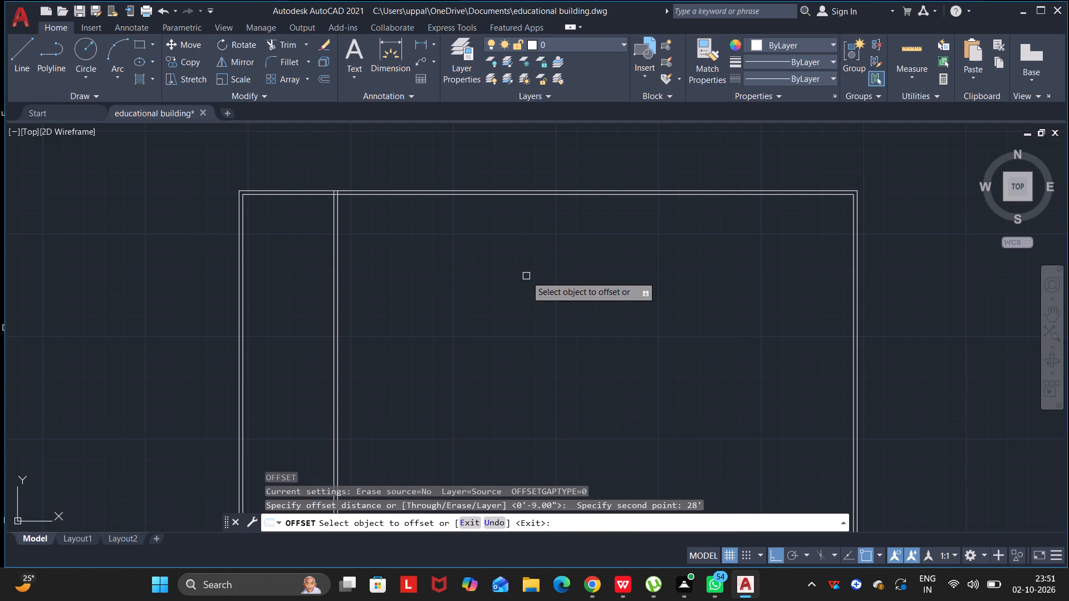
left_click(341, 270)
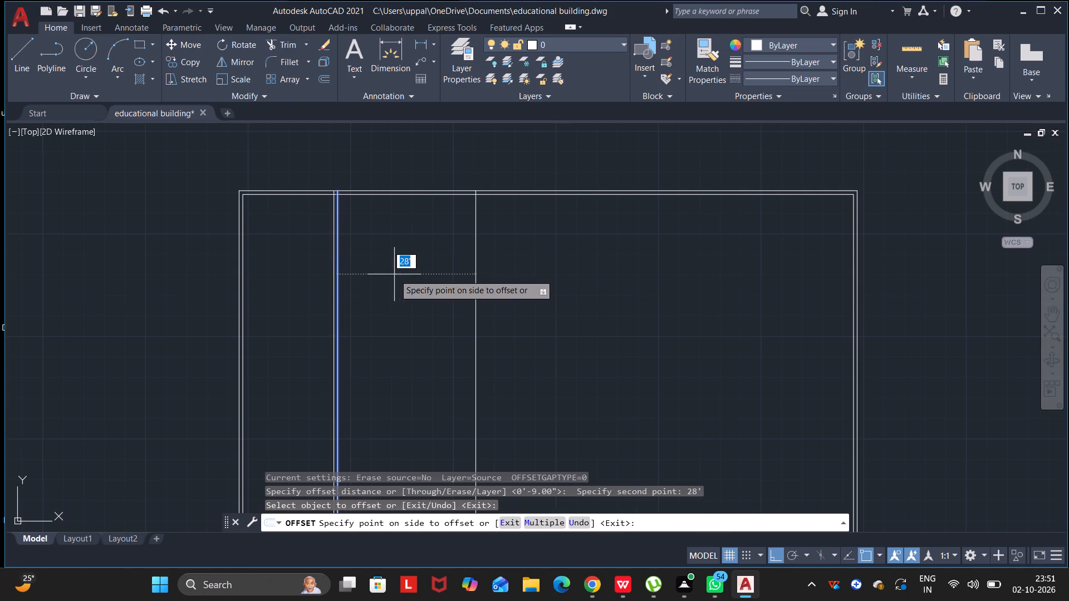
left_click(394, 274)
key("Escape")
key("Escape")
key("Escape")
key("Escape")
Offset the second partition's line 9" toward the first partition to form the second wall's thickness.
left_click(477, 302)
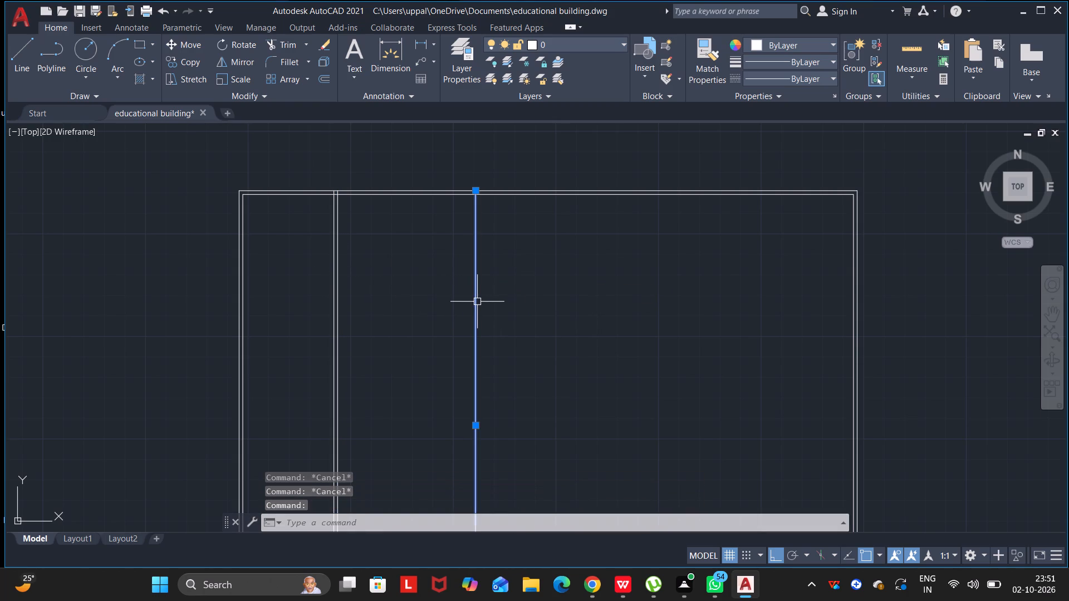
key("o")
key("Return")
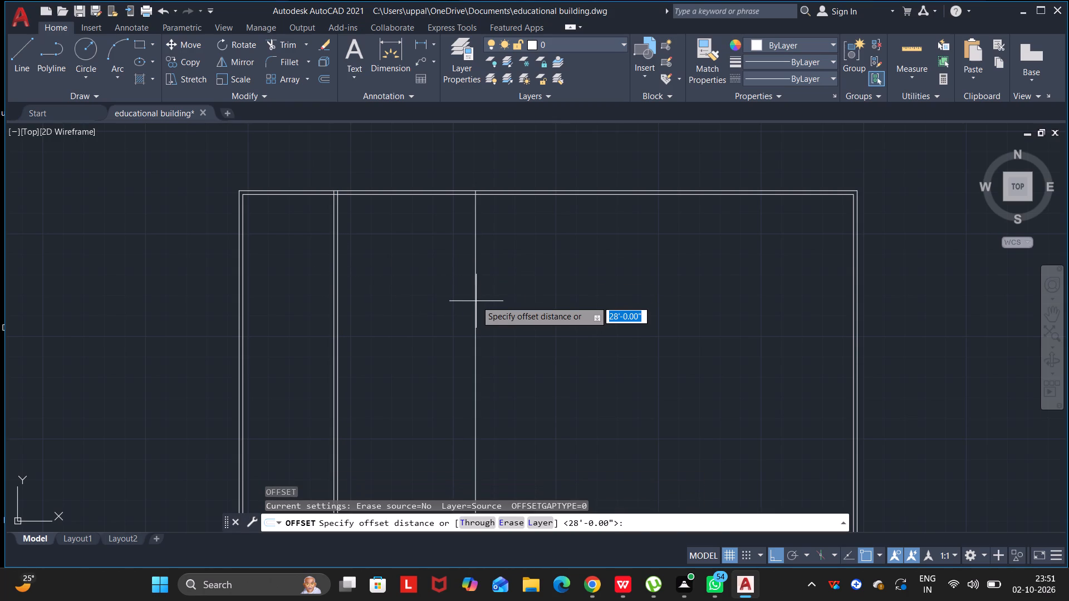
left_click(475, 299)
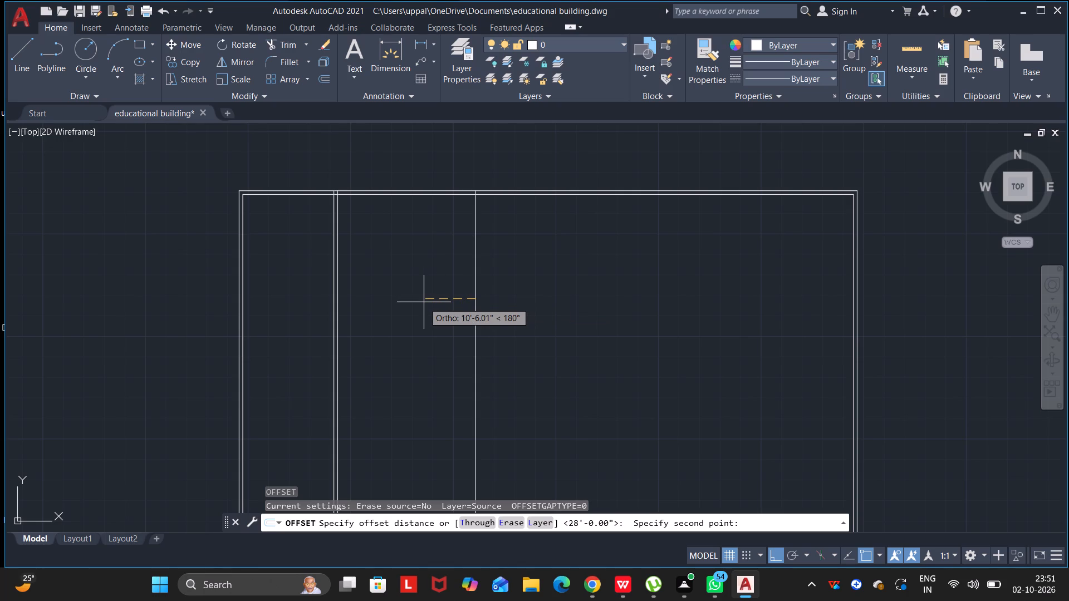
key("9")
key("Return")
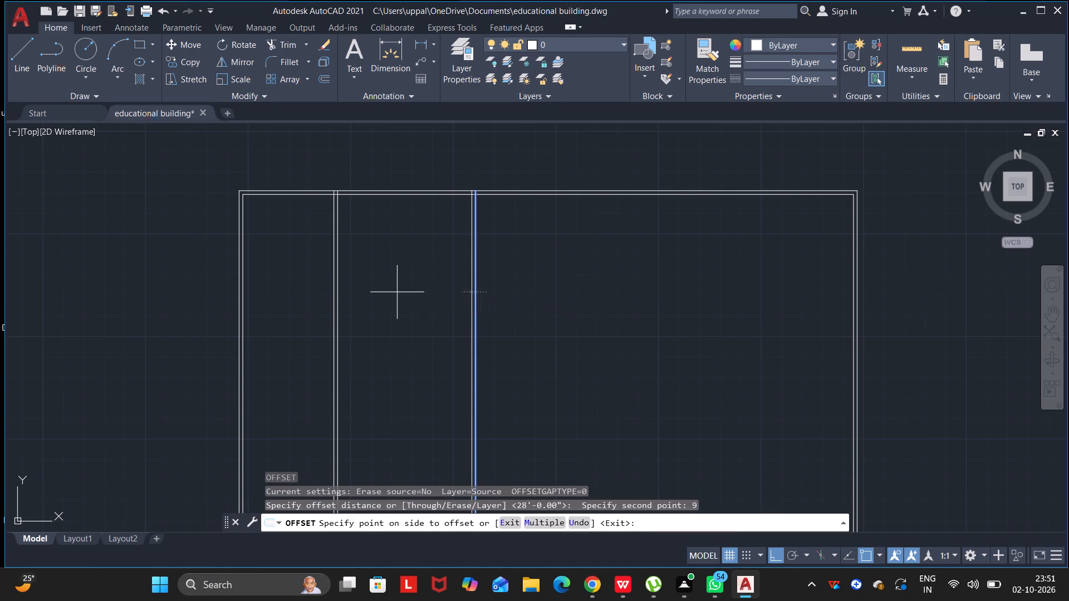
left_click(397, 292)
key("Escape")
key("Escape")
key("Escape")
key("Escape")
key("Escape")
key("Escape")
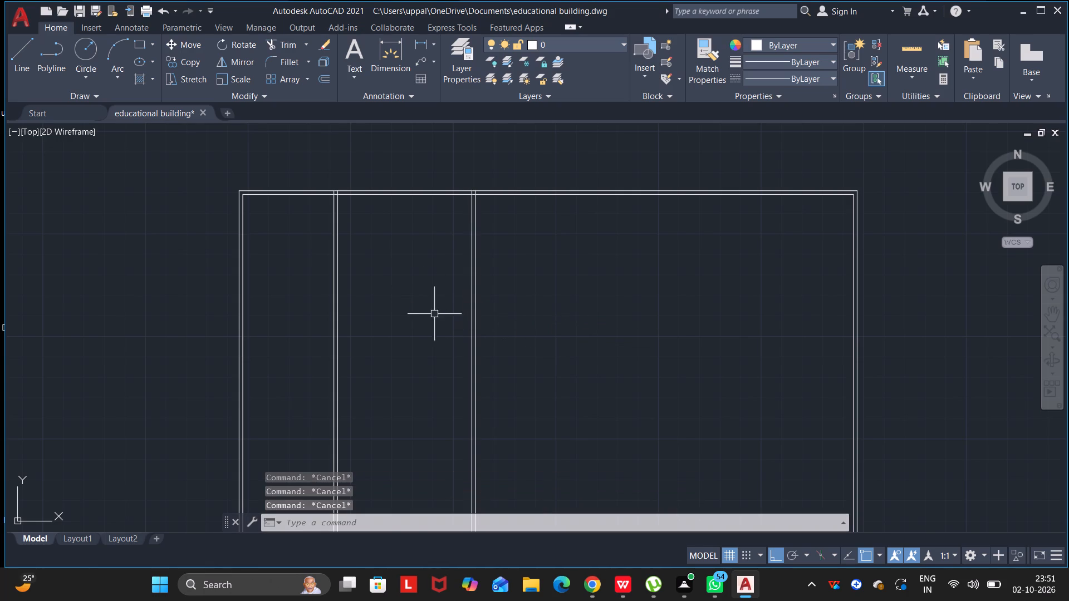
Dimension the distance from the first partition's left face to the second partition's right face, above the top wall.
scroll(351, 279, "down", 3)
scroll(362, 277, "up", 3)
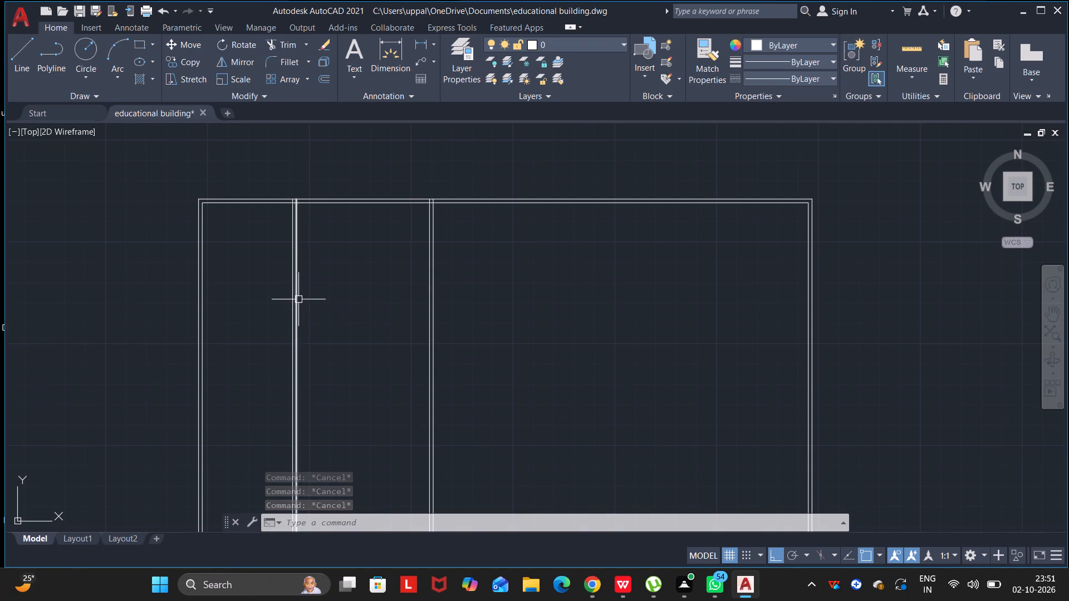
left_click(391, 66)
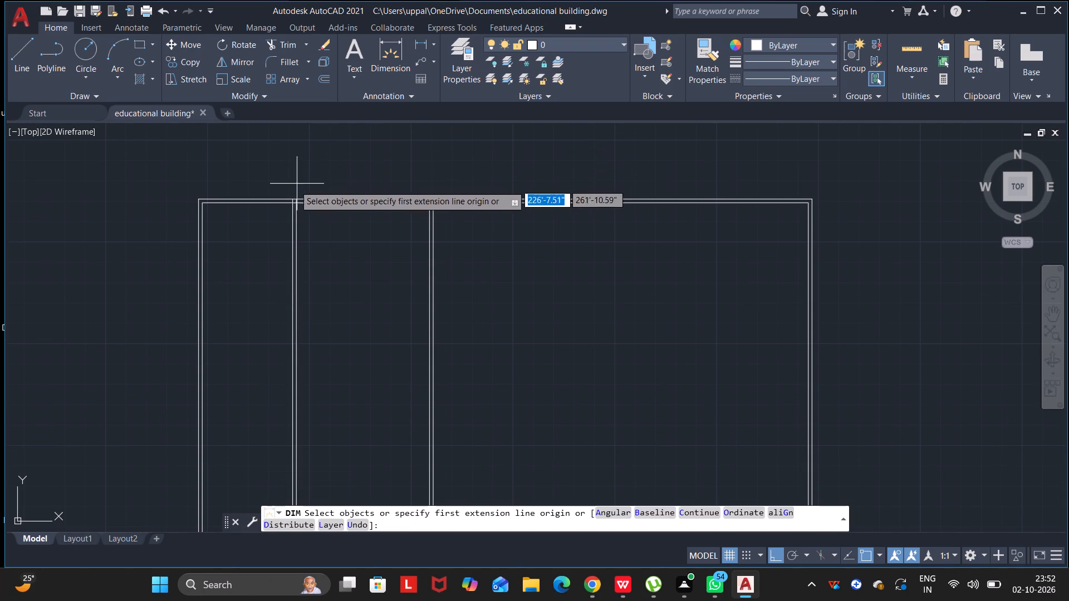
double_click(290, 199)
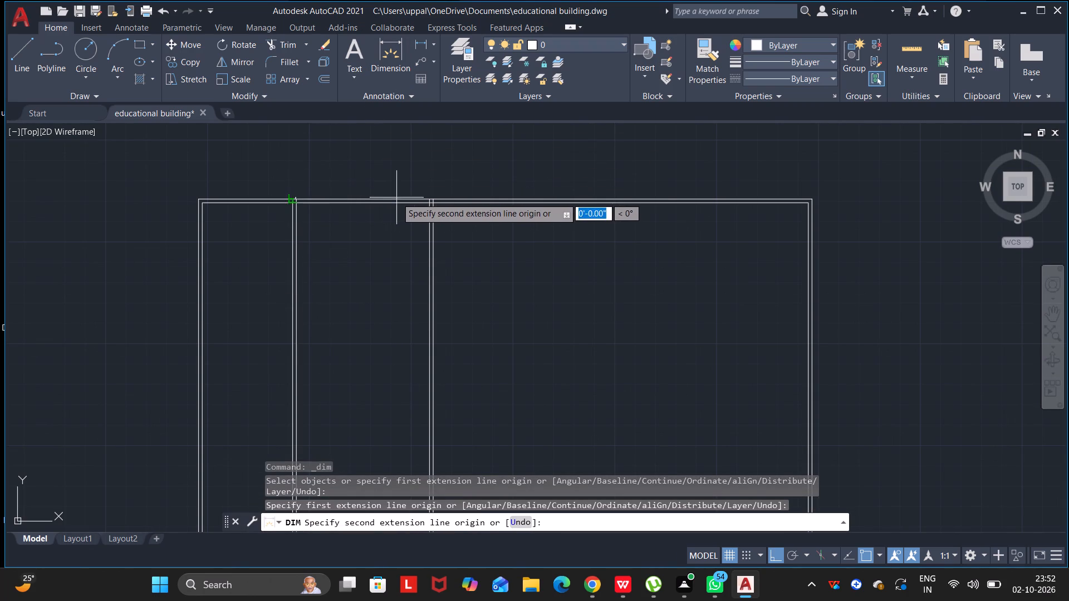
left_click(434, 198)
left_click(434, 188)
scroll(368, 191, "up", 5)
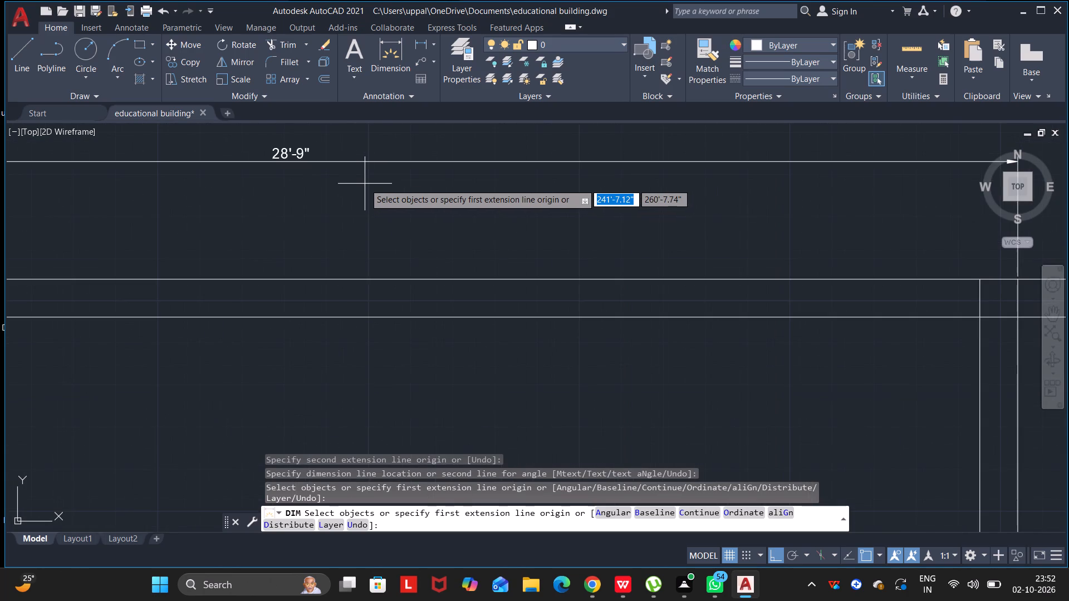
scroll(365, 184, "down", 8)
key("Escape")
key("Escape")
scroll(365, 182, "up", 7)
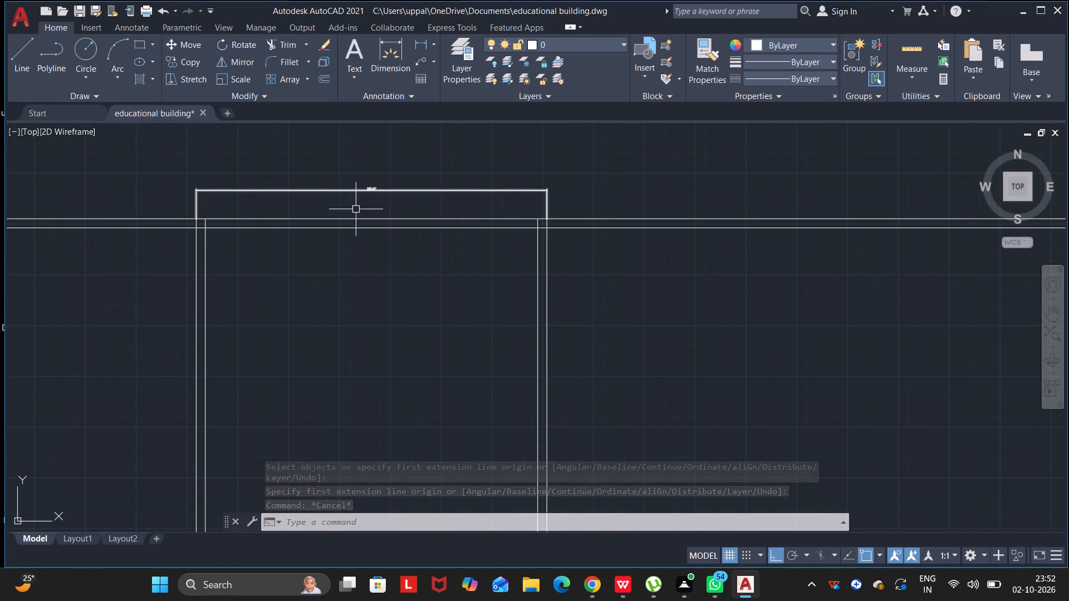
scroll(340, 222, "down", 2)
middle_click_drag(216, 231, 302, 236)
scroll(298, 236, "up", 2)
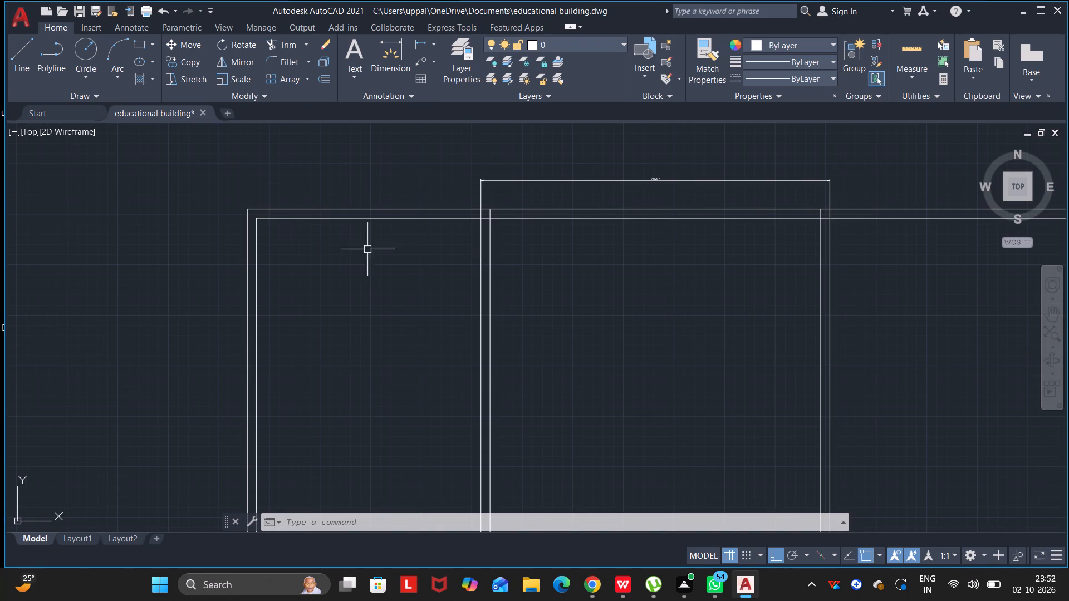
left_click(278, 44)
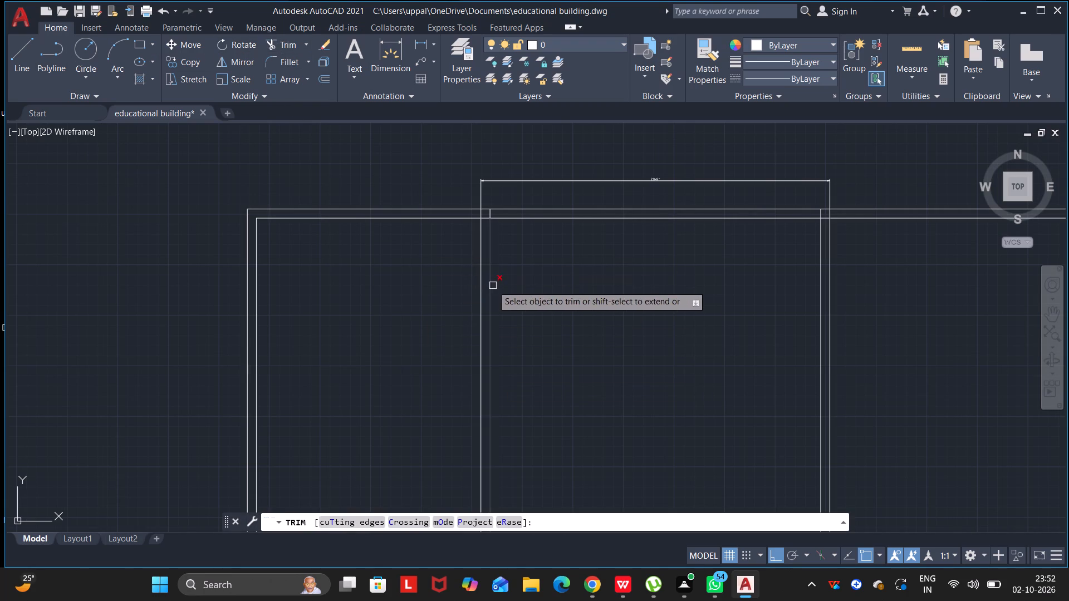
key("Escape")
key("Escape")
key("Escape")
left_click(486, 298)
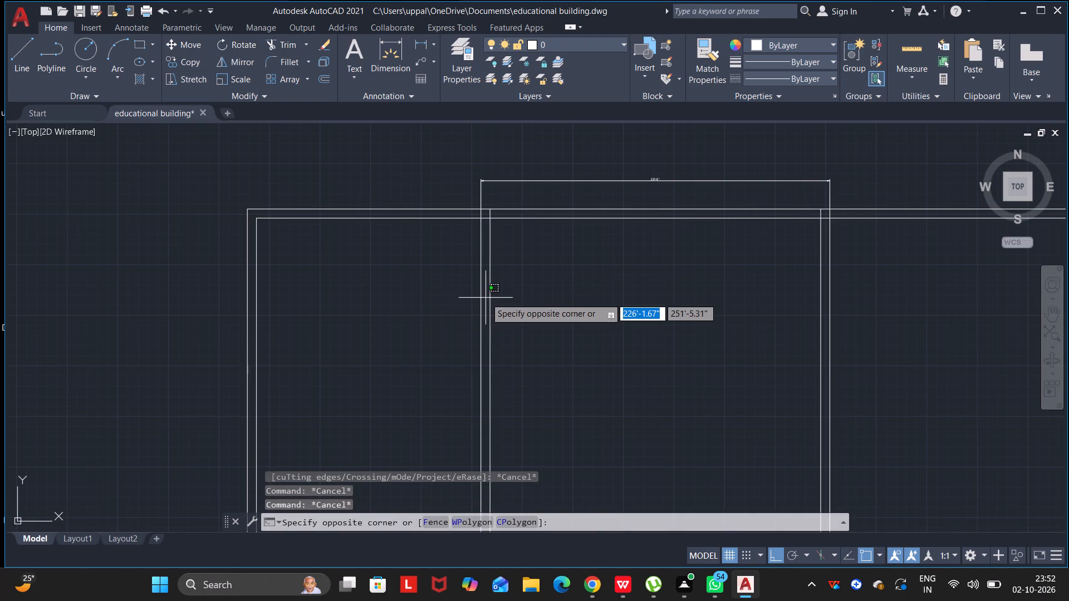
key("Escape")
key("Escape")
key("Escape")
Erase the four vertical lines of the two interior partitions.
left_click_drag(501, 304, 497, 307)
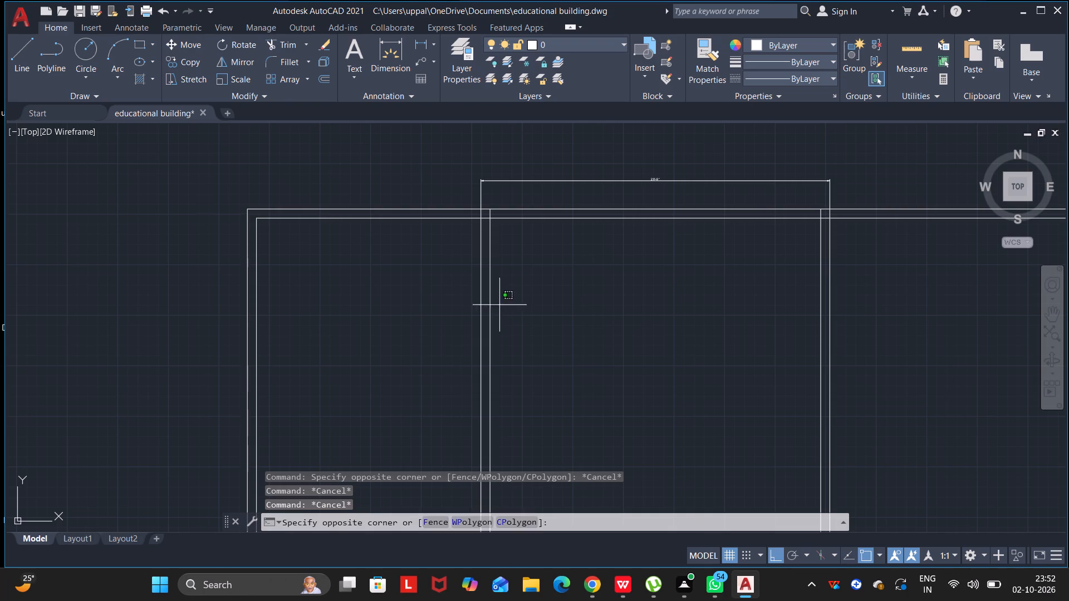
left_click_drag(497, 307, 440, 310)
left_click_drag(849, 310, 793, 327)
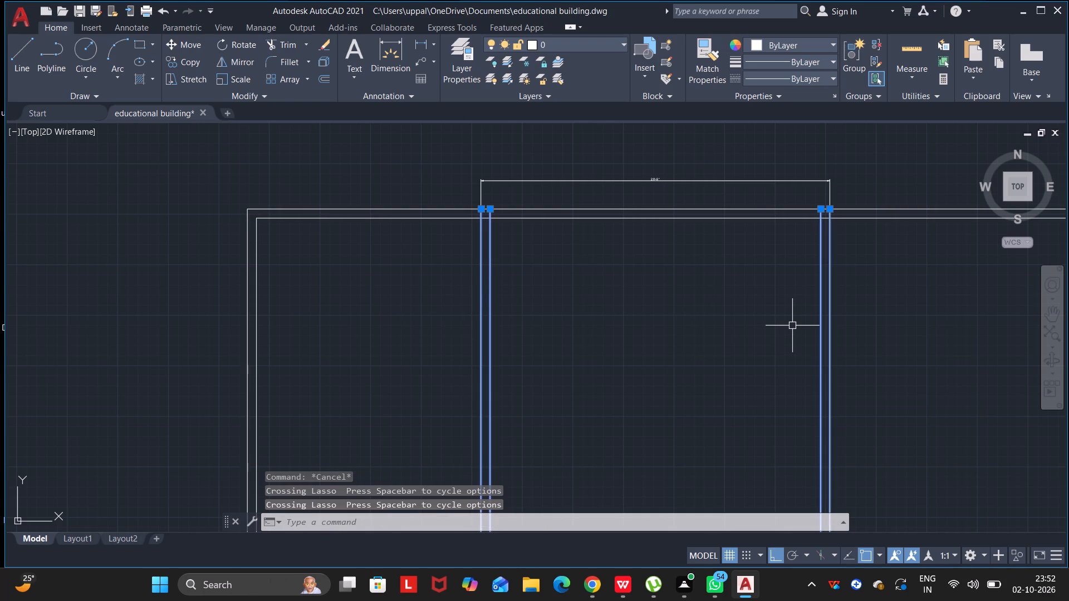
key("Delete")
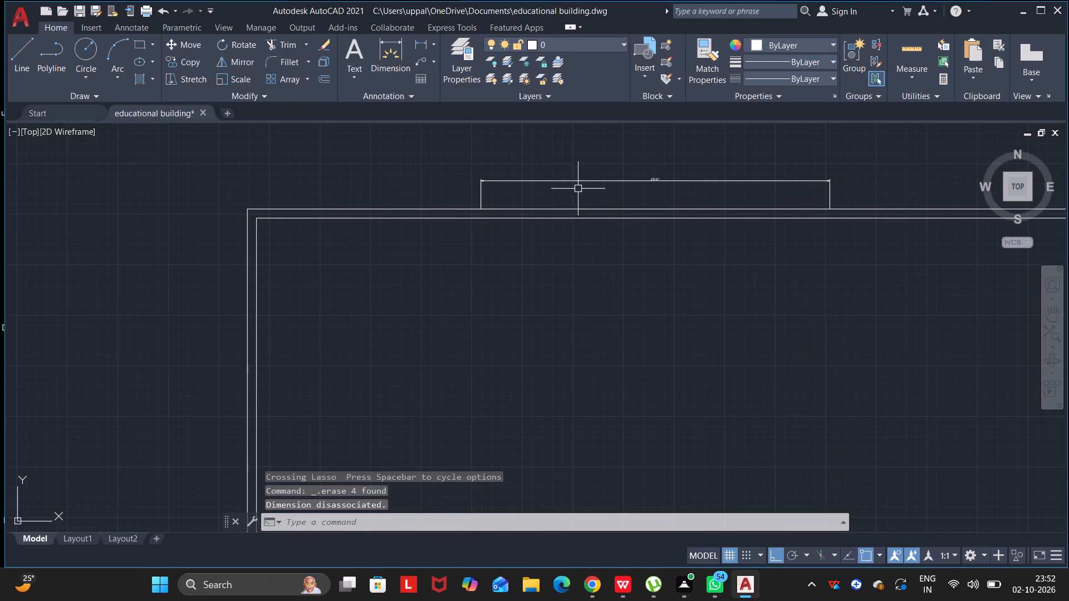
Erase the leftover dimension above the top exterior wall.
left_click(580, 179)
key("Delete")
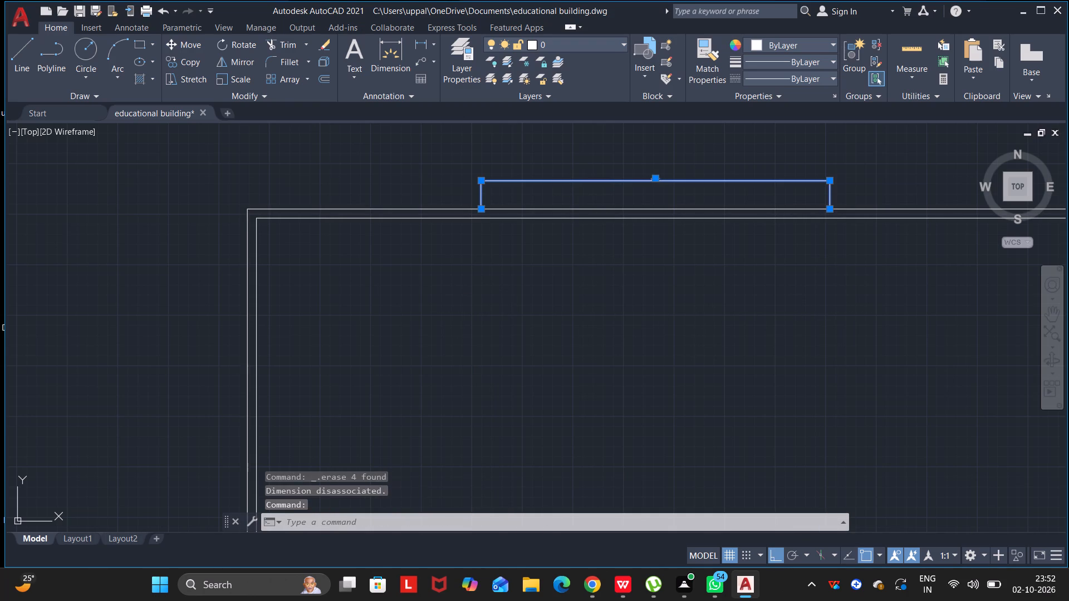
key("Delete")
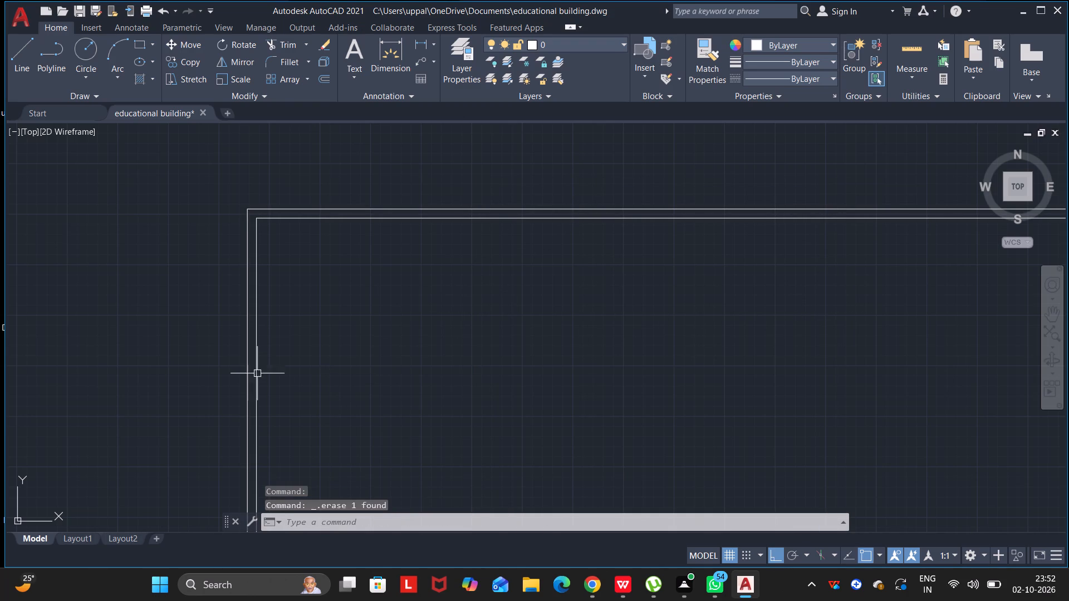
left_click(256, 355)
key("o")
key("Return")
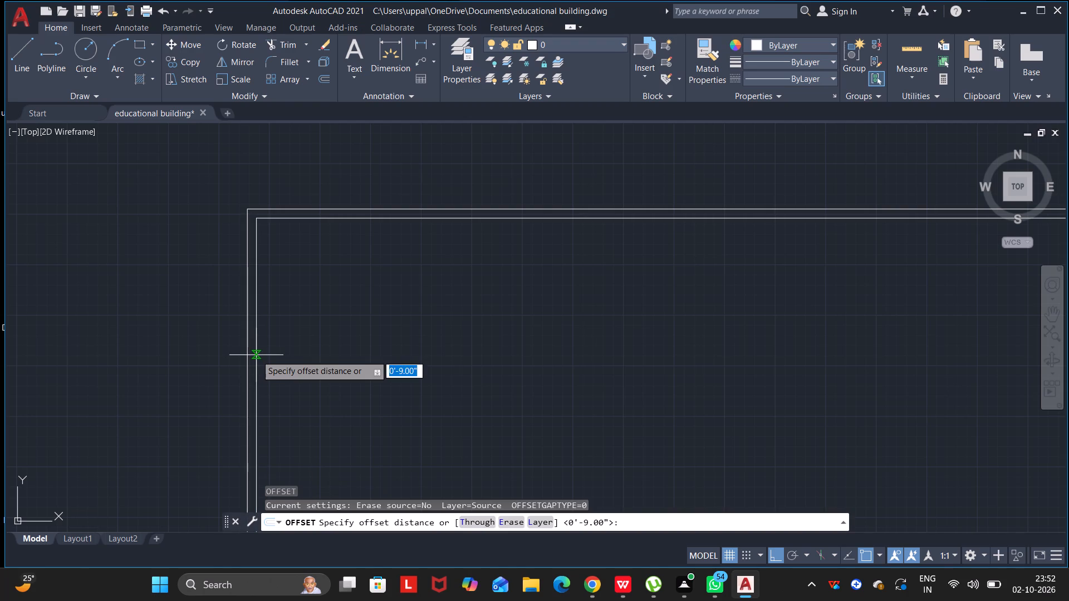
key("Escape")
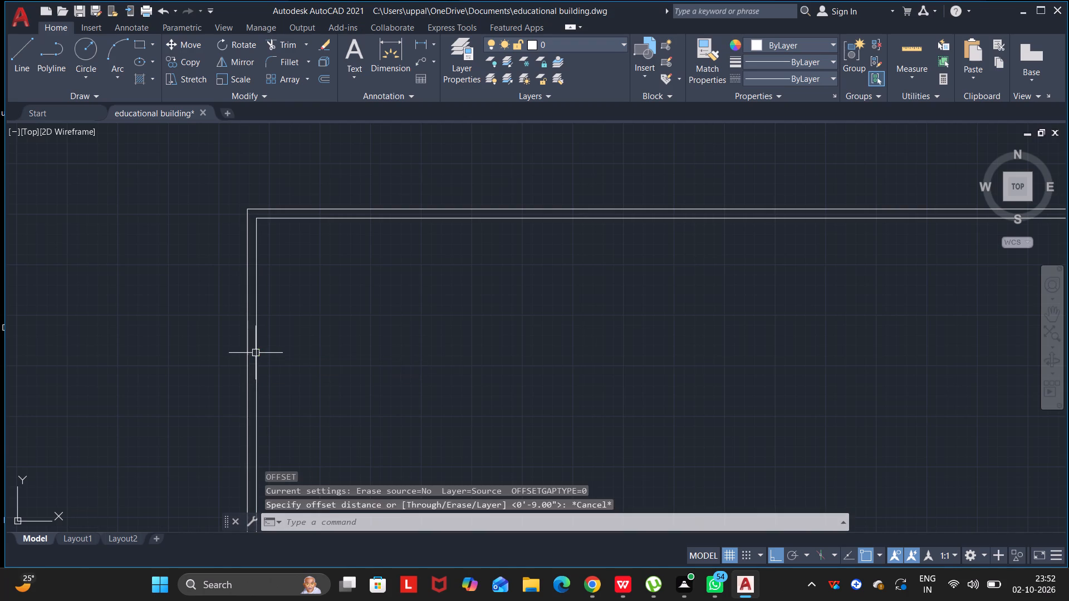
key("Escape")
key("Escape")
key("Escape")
Offset the left exterior wall's outer line 28' into the building for the first partition's right face.
left_click(248, 351)
key("o")
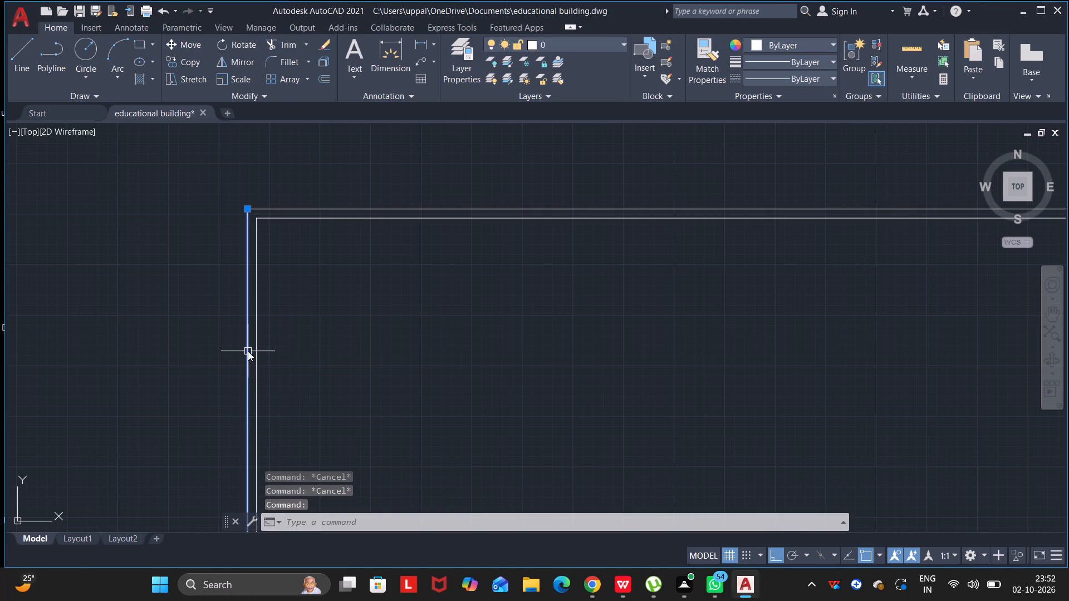
key("Return")
left_click(248, 351)
type("28")
key("apostrophe")
key("Return")
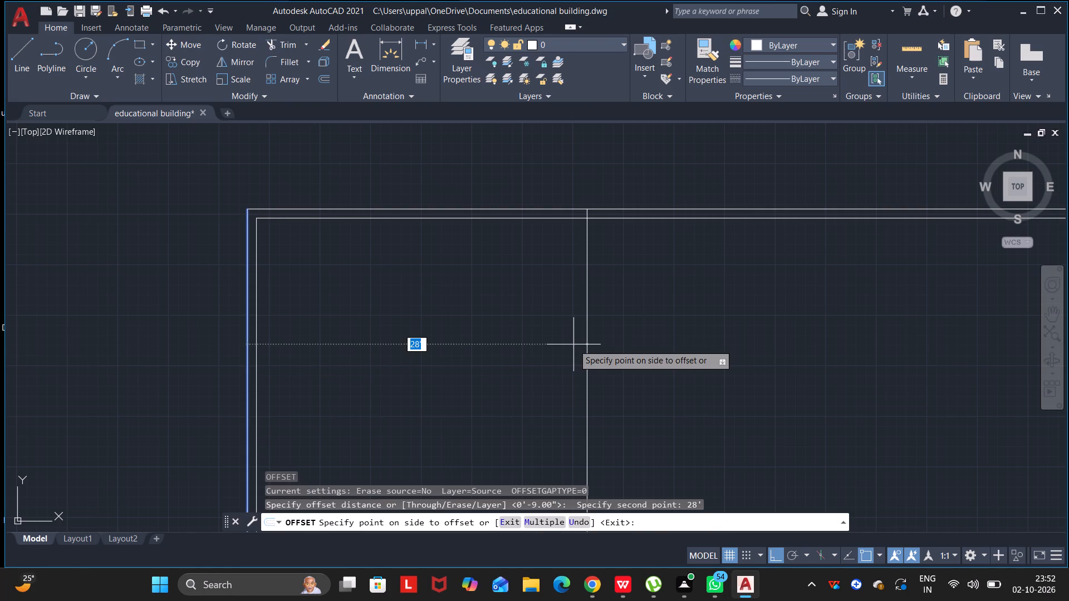
left_click(573, 344)
key("Escape")
key("Escape")
key("Escape")
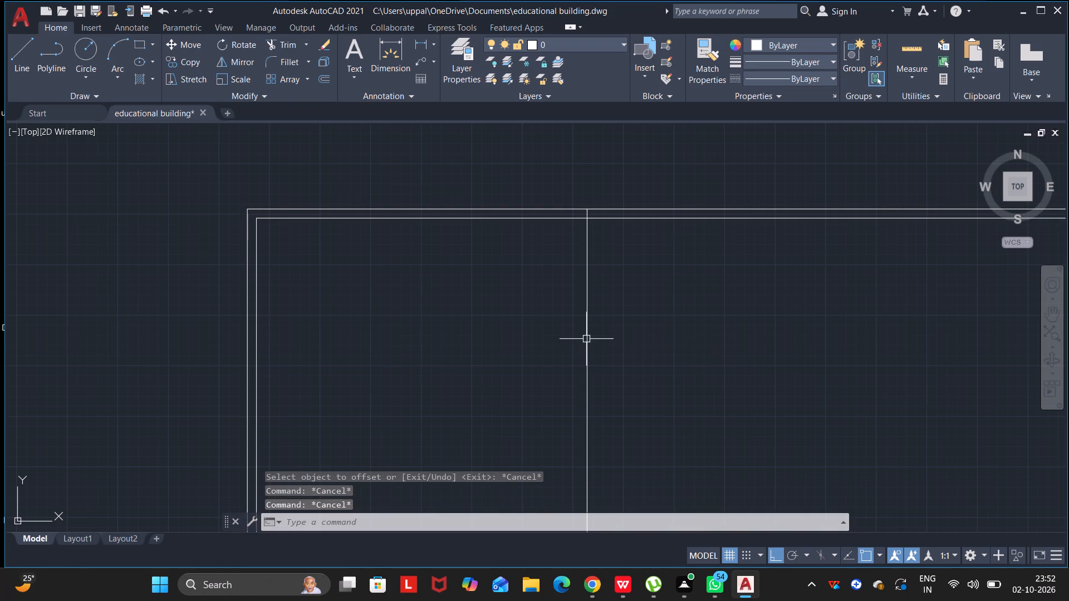
Offset the first partition's line 9" back toward the left exterior wall to form its thickness.
left_click(586, 339)
key("o")
key("Return")
left_click(586, 339)
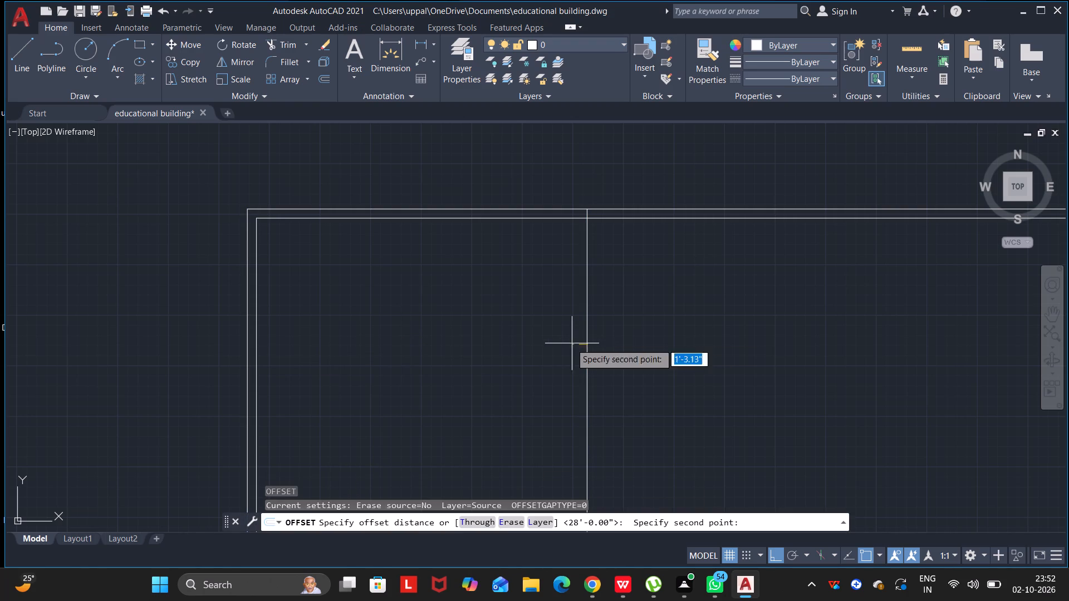
key("9")
key("Return")
left_click(550, 343)
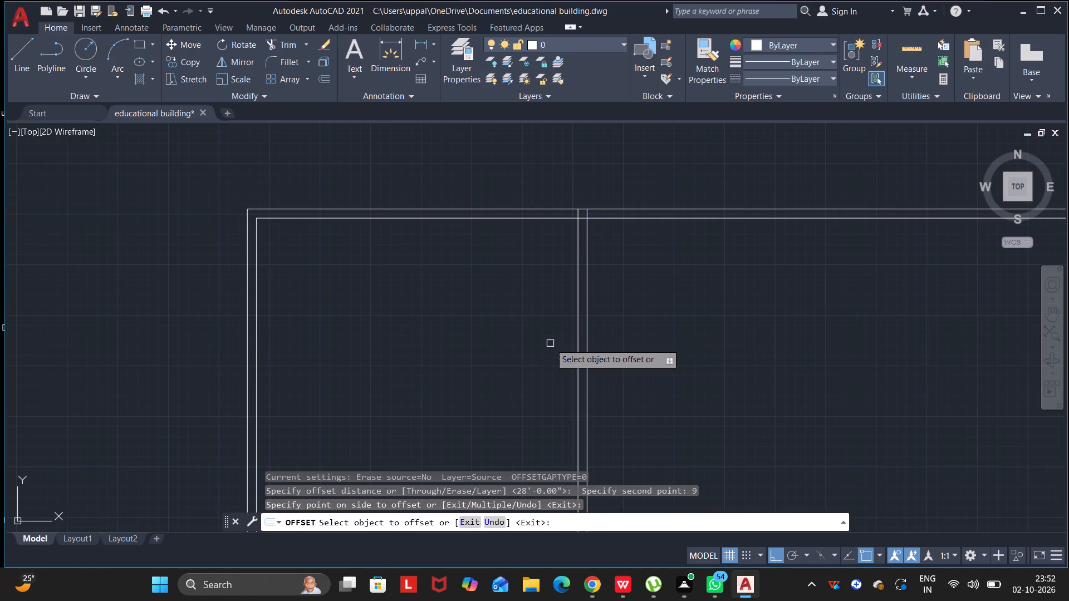
key("Escape")
key("Escape")
key("Escape")
key("Escape")
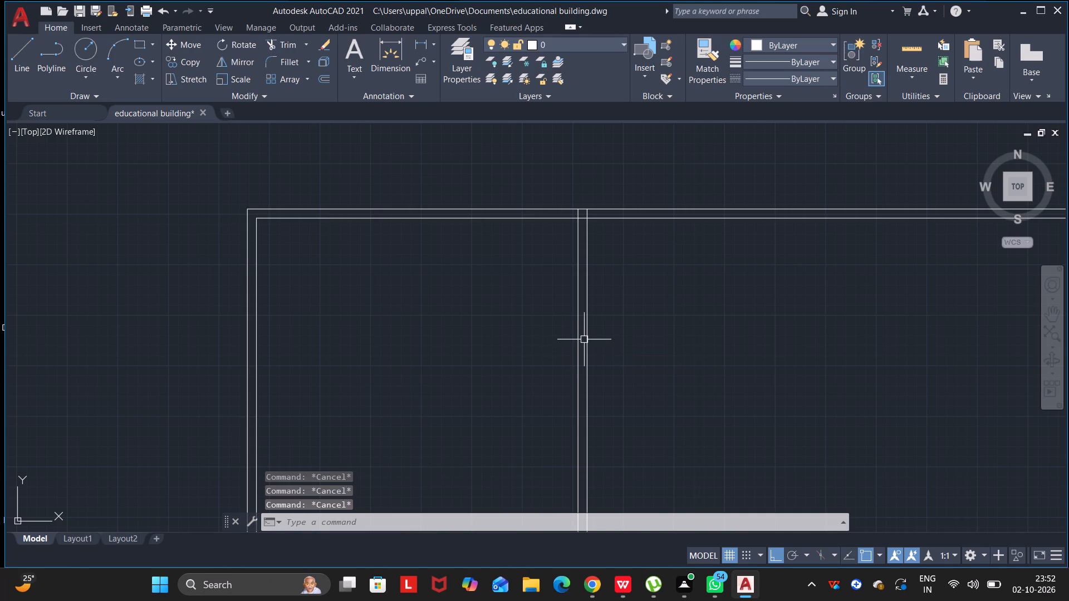
Offset the first partition's right face 28' to the right for the second partition's right face.
left_click(584, 339)
key("o")
key("Return")
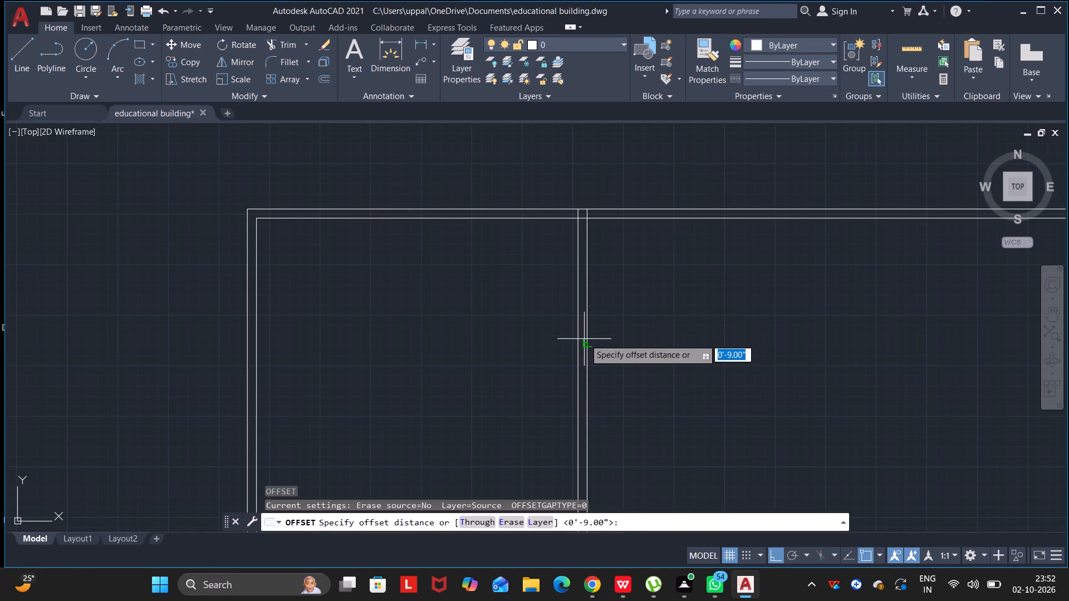
left_click(586, 339)
type("28")
key("apostrophe")
key("Return")
left_click(796, 334)
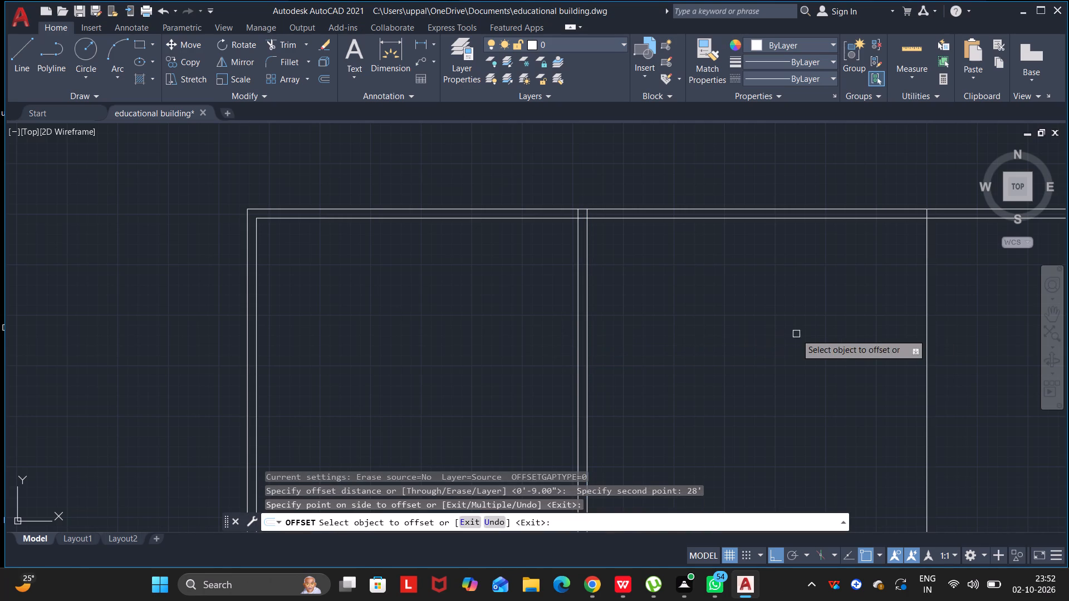
key("Escape")
key("Escape")
key("Escape")
key("Escape")
Offset the second partition's line 9" back toward the first partition to form its thickness.
left_click(927, 308)
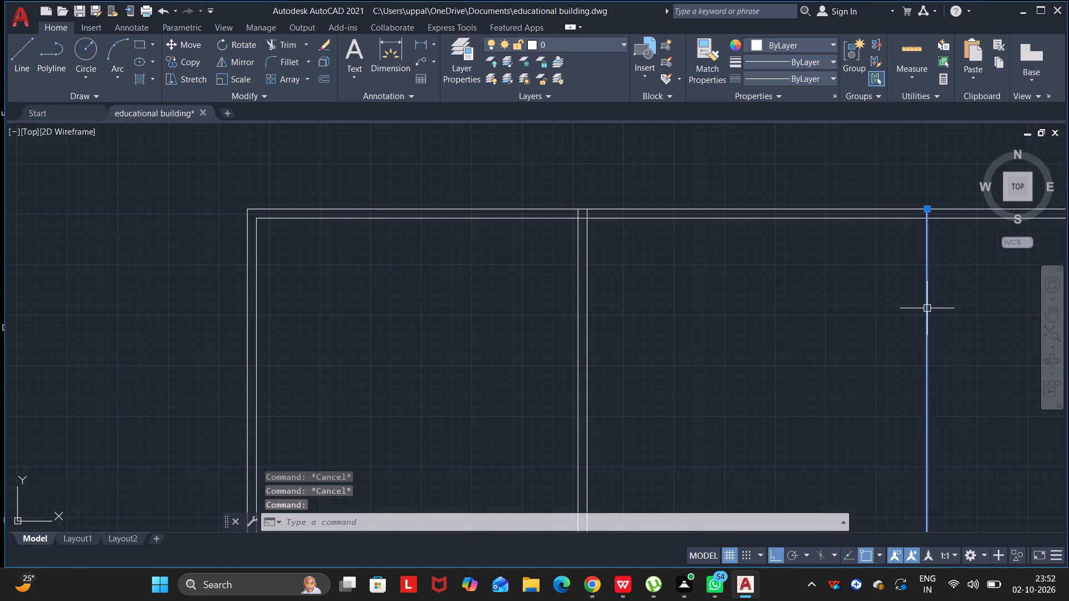
key("o")
key("Return")
left_click(927, 308)
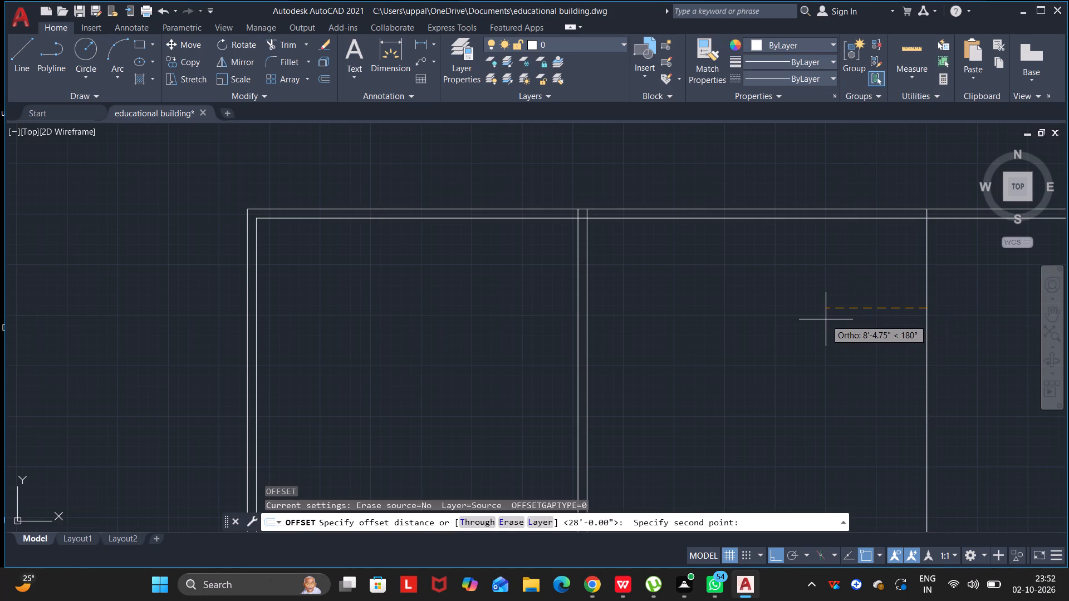
key("9")
key("Return")
left_click(823, 321)
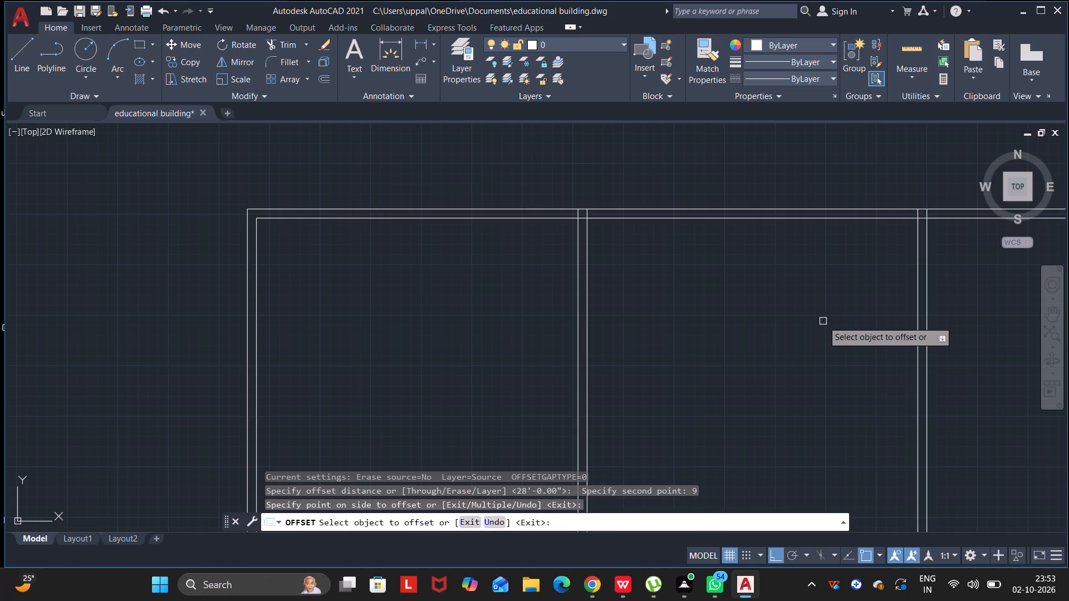
key("Escape")
key("Escape")
key("Escape")
key("Escape")
Offset the second partition's right face 28' to the right for the third partition's right face.
scroll(858, 328, "down", 3)
middle_click_drag(856, 330, 590, 344)
left_click_drag(855, 331, 592, 346)
scroll(639, 376, "up", 4)
scroll(517, 341, "down", 4)
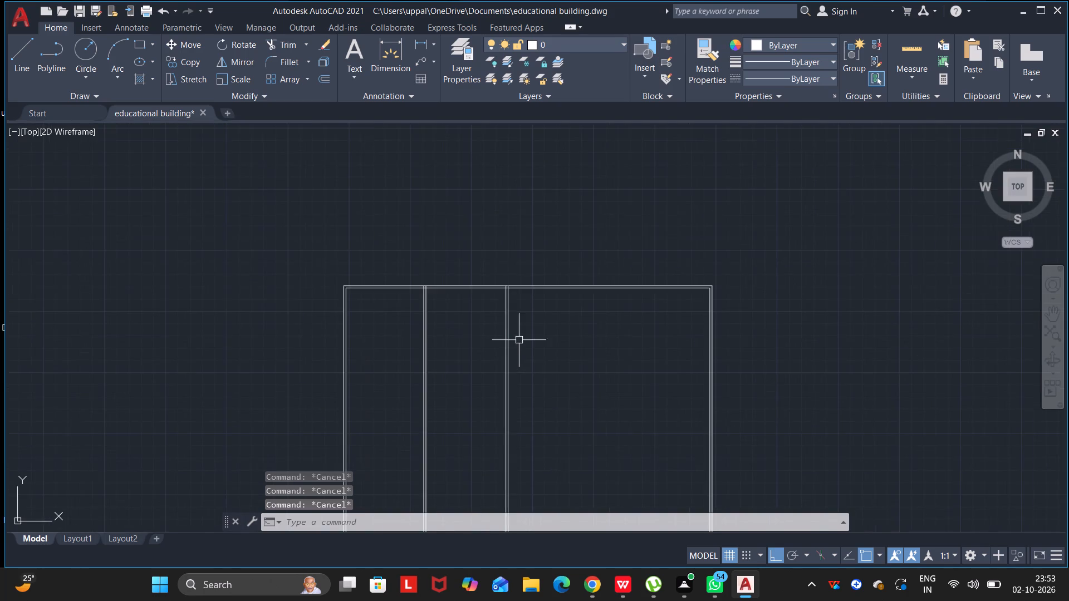
scroll(515, 336, "up", 2)
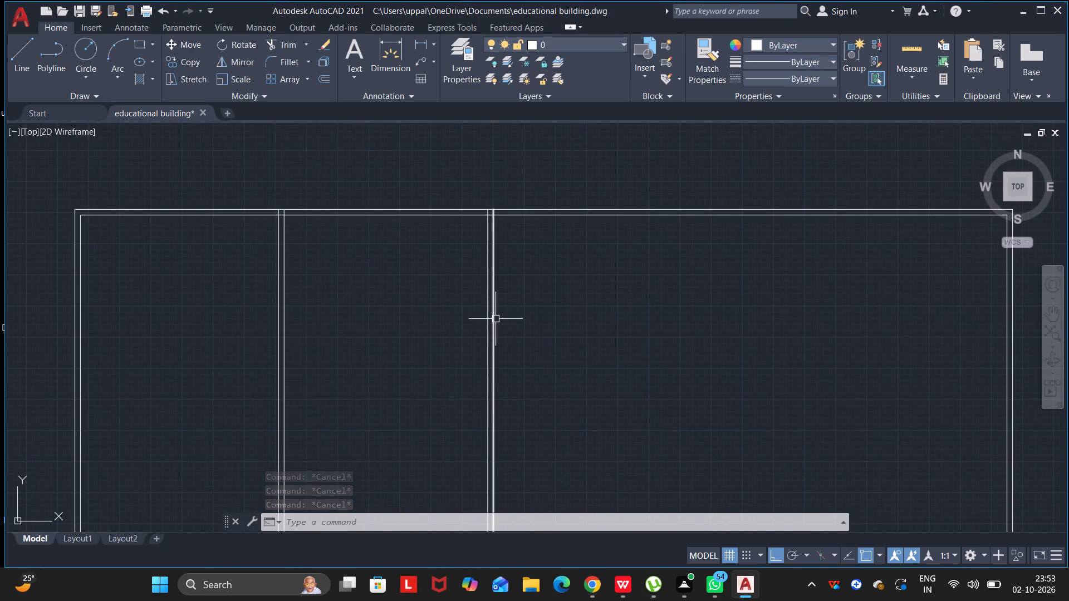
left_click(496, 319)
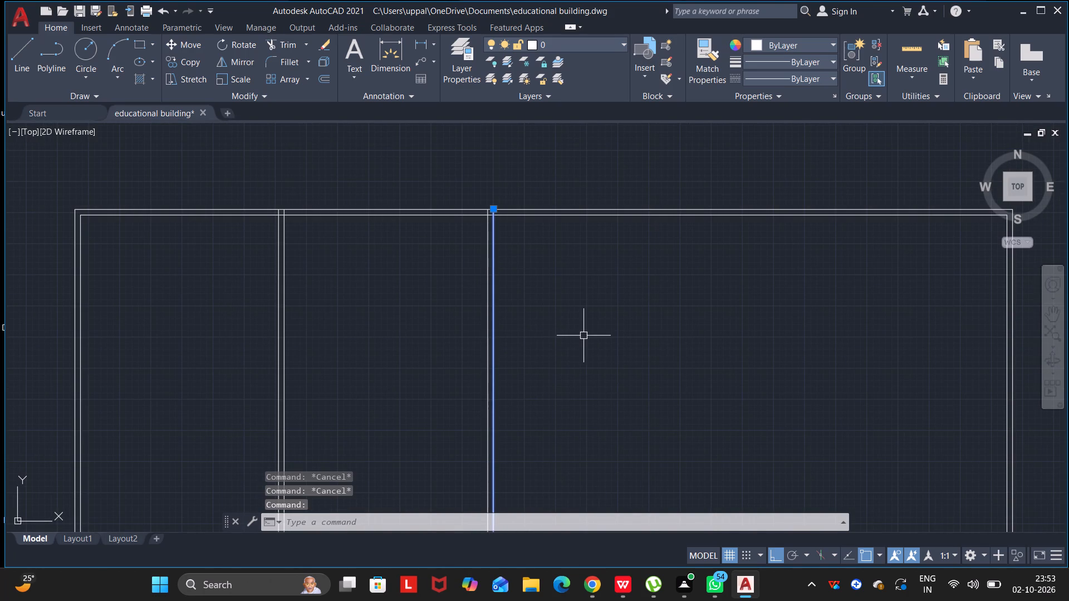
key("o")
key("Return")
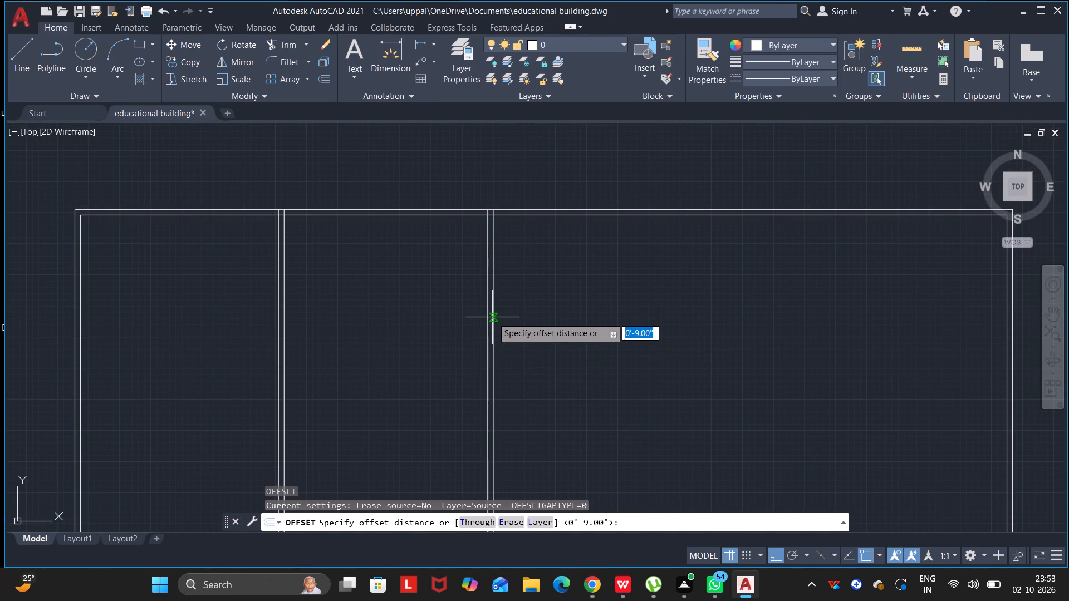
left_click(492, 317)
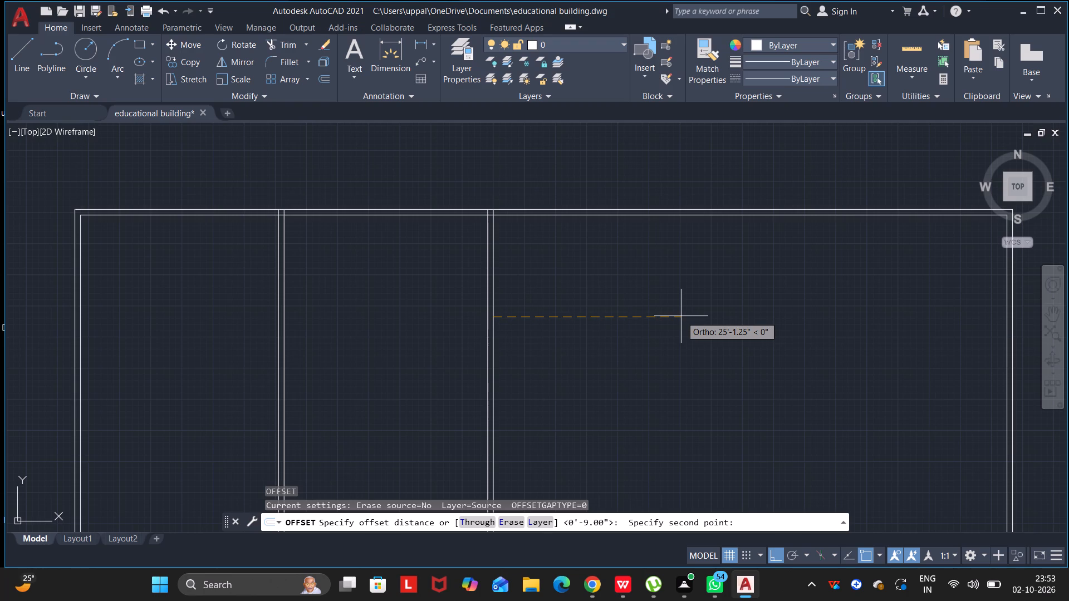
type("28'")
key("Return")
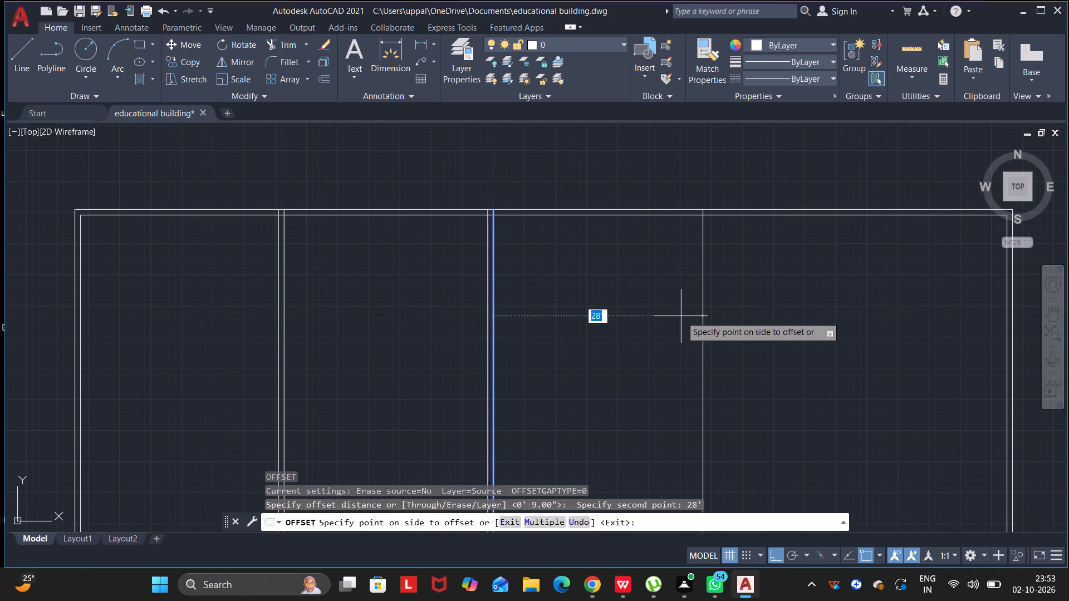
left_click(681, 316)
key("Escape")
key("Escape")
key("Escape")
key("Escape")
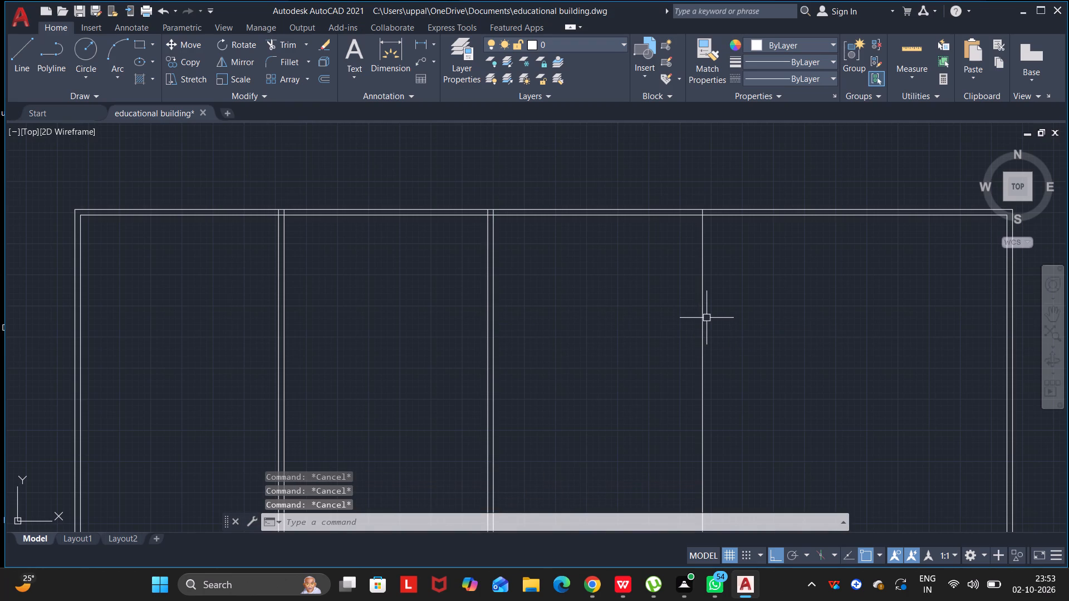
Offset the third partition's line 9" back toward the second partition to form its thickness.
left_click(703, 314)
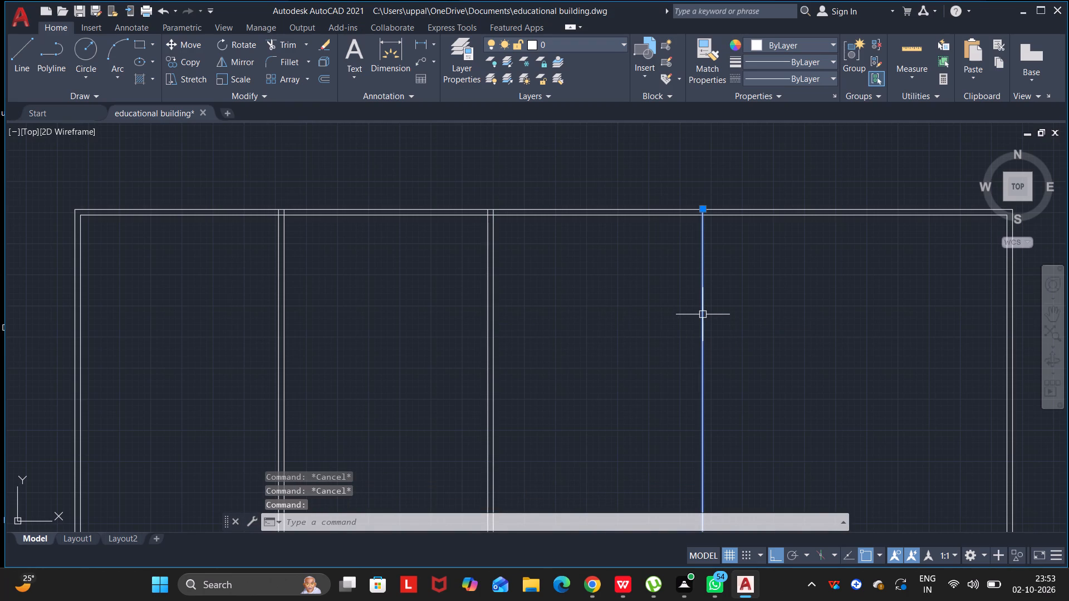
key("o")
key("Return")
left_click(703, 314)
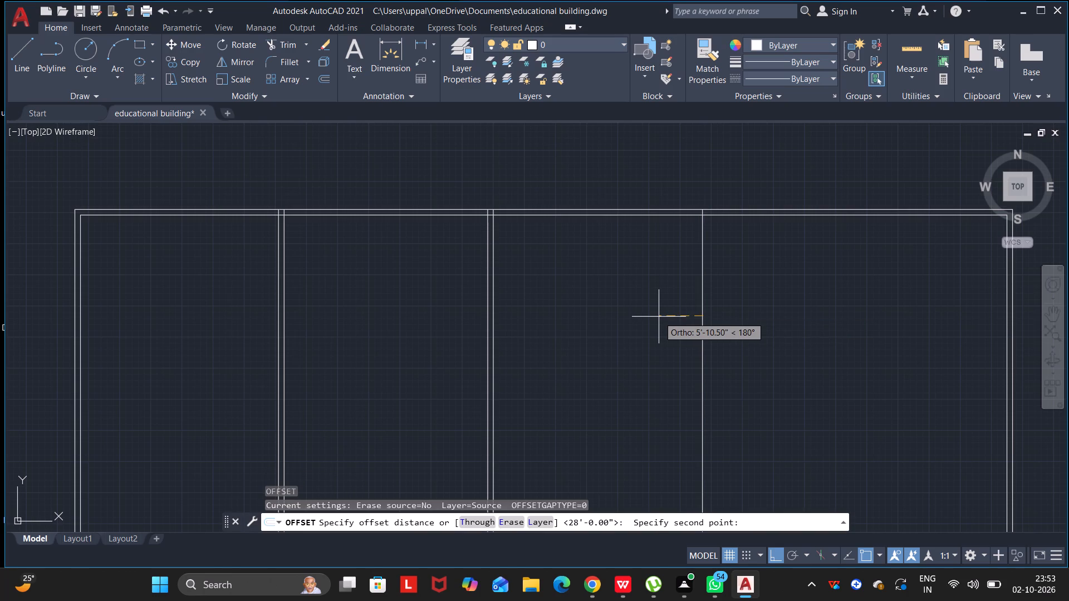
key("9")
key("Return")
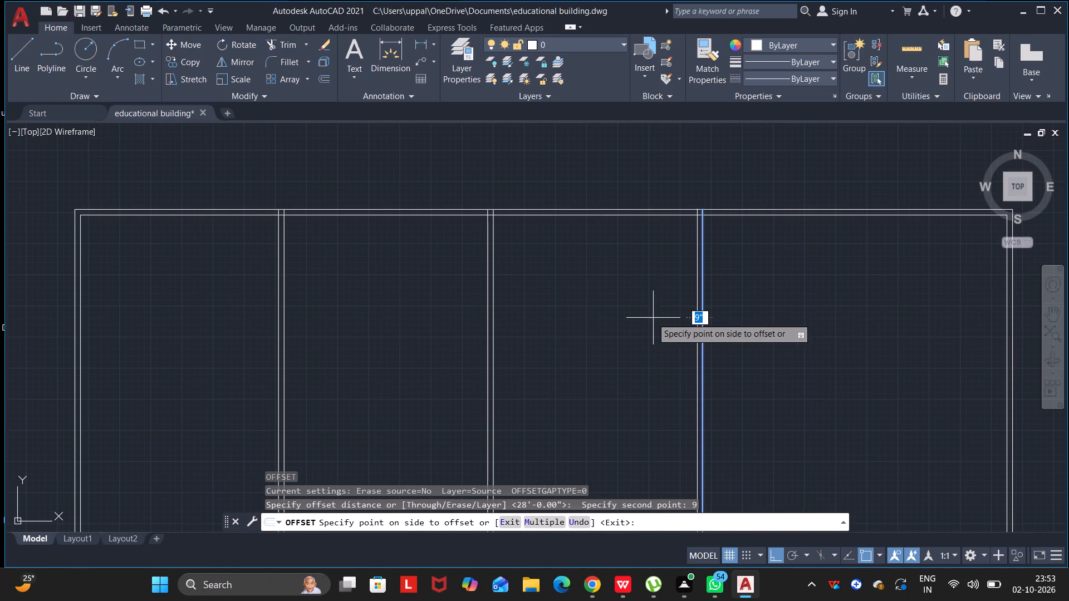
left_click(651, 318)
key("Escape")
key("Escape")
key("Escape")
key("Escape")
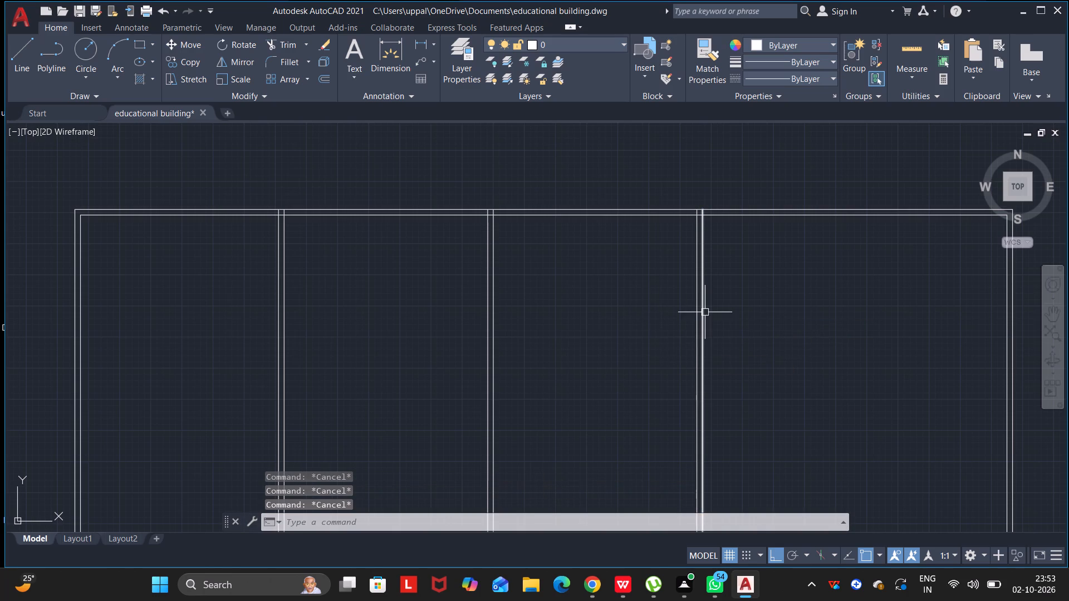
key("Escape")
Offset the third partition's right face 12' to the right for the fourth partition's right face.
left_click(705, 312)
key("o")
key("Return")
left_click(705, 312)
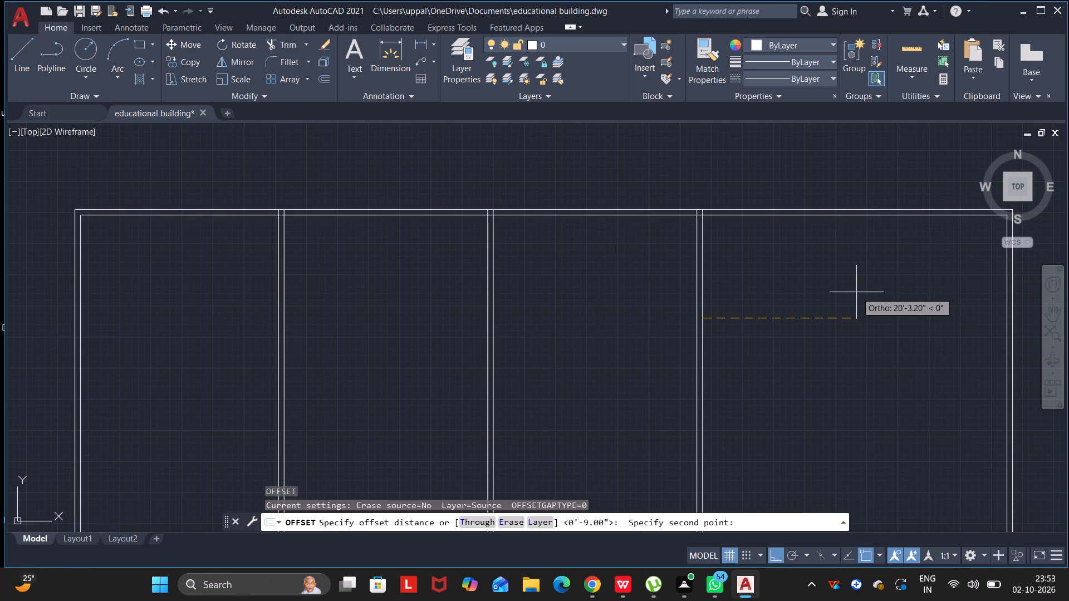
type("12'")
key("Return")
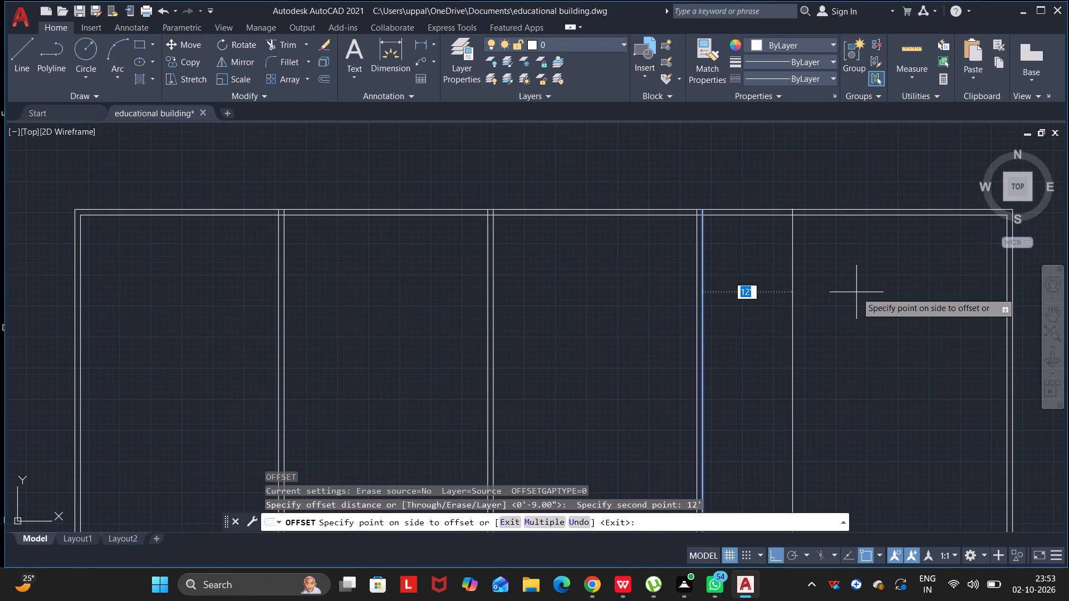
left_click(856, 294)
key("Escape")
key("Escape")
key("Escape")
key("Escape")
key("Escape")
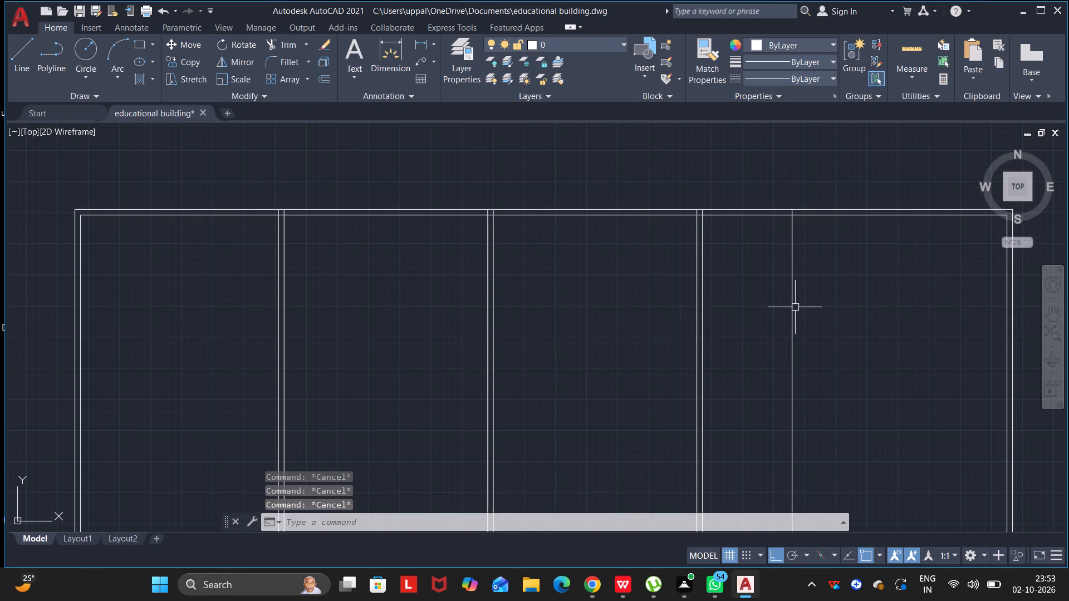
Offset the fourth partition's line 9" back toward the third partition to form its thickness.
left_click(795, 307)
key("o")
key("Return")
left_click(795, 308)
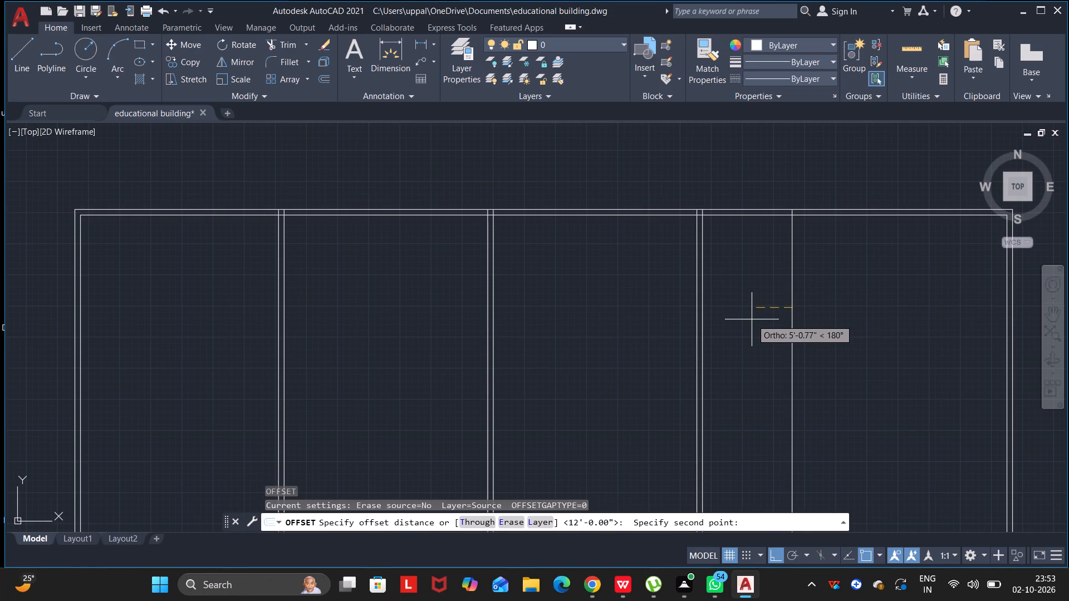
key("9")
key("Return")
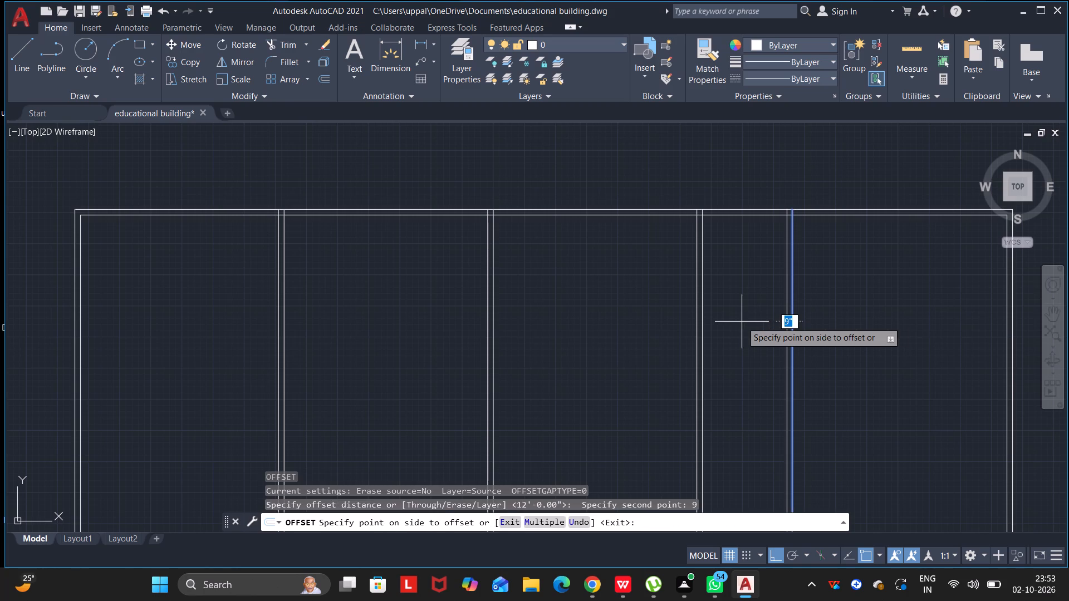
double_click(742, 322)
key("Escape")
key("Escape")
key("Escape")
key("Escape")
key("Escape")
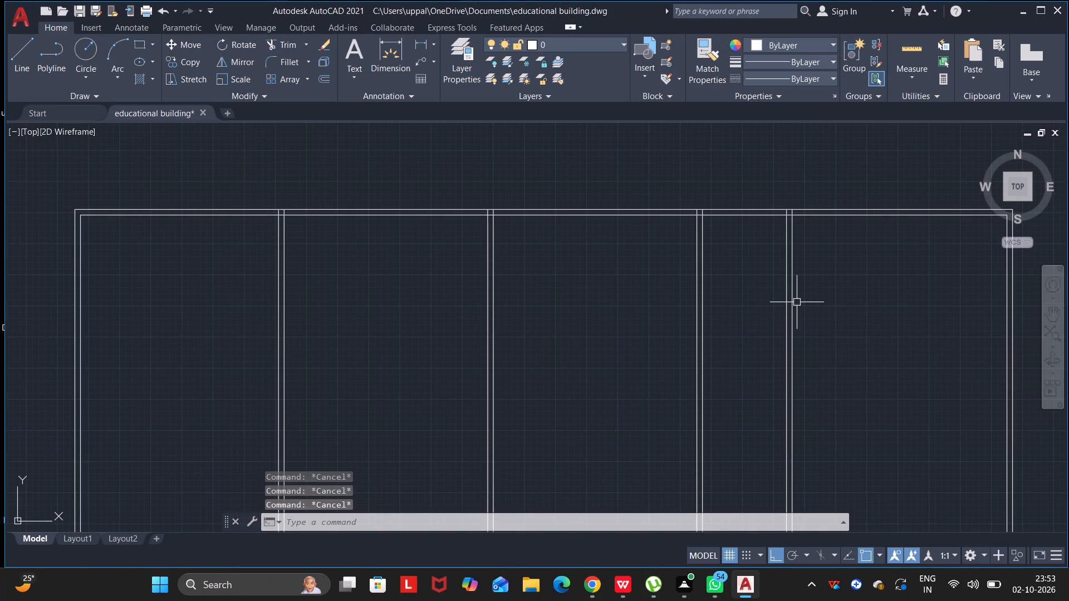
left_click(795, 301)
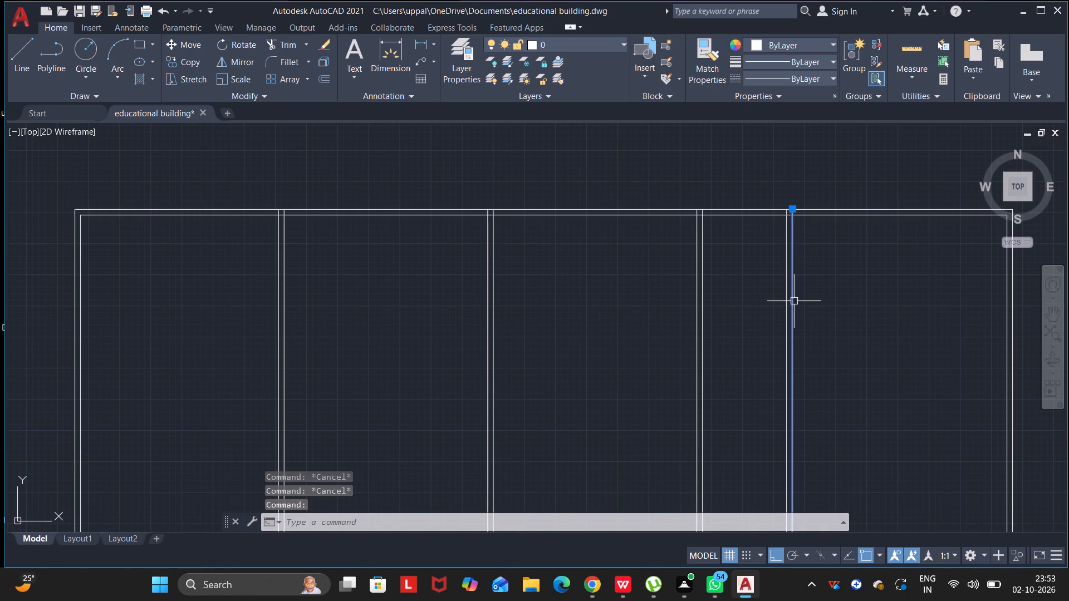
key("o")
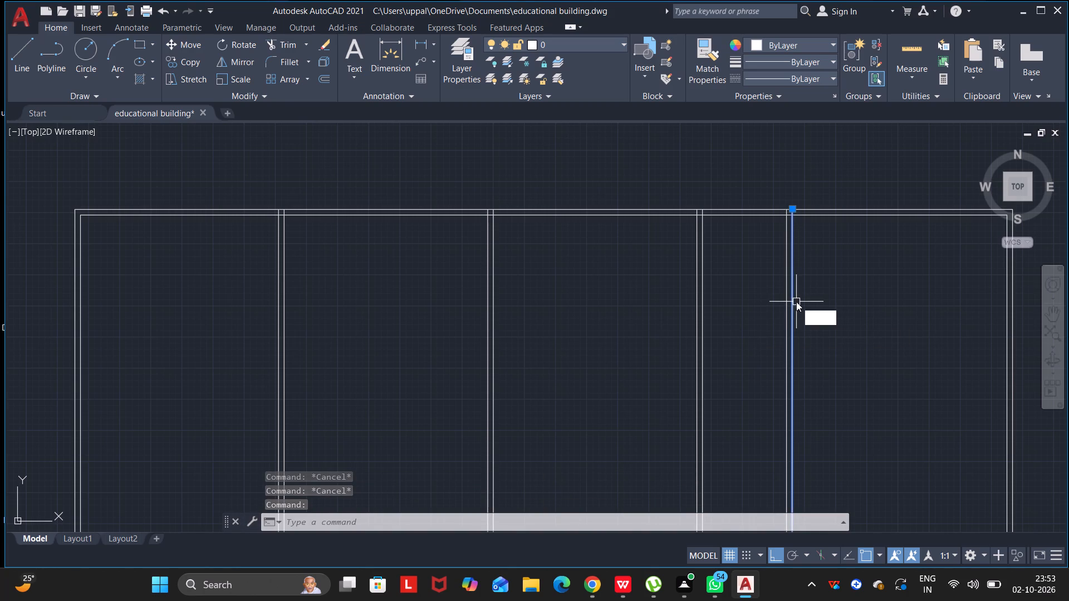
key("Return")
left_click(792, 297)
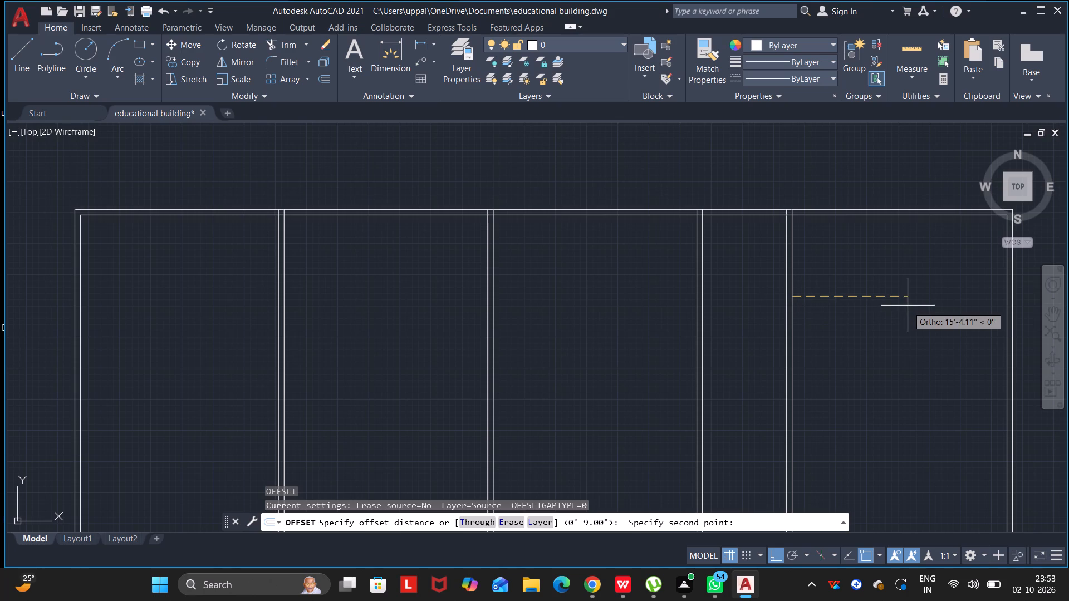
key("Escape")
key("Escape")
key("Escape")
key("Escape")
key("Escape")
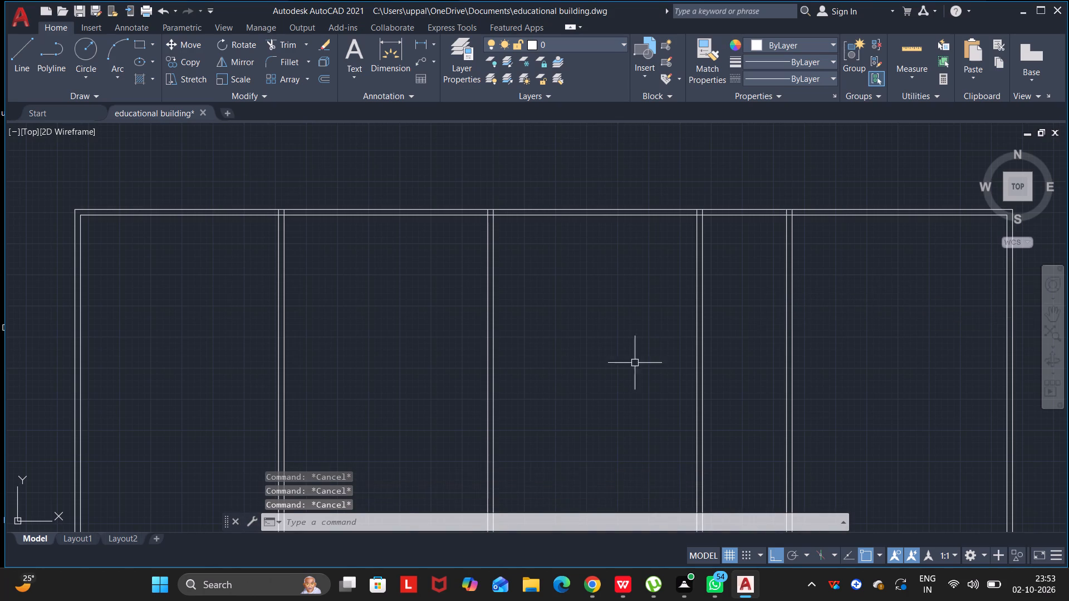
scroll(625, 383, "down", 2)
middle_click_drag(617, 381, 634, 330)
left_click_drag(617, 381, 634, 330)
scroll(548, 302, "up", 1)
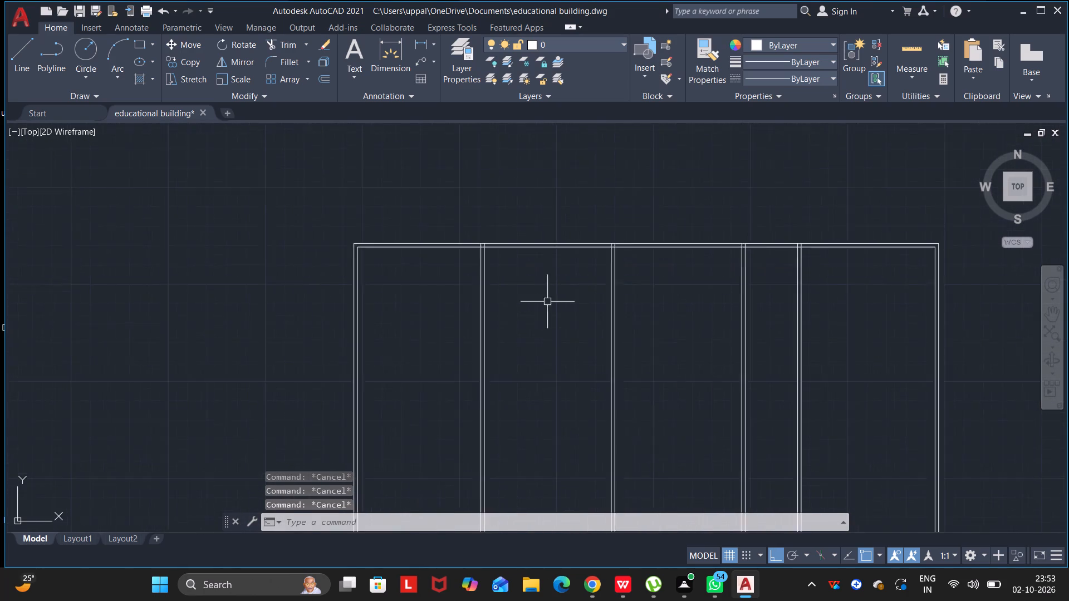
Offset the top exterior wall's outer line 20' down into the building for the first horizontal partition line.
scroll(547, 301, "up", 2)
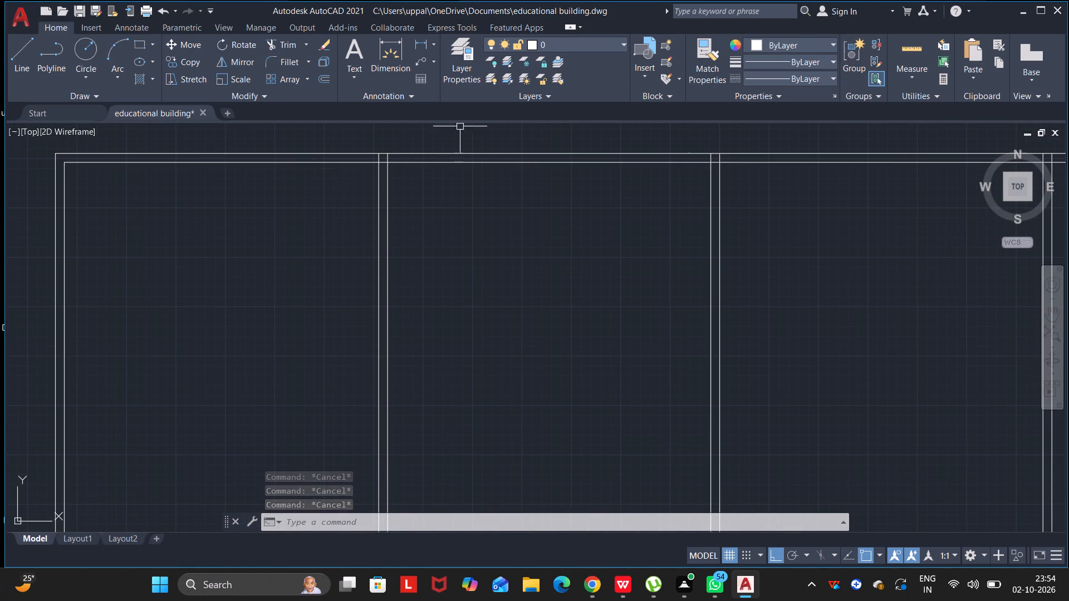
left_click(292, 155)
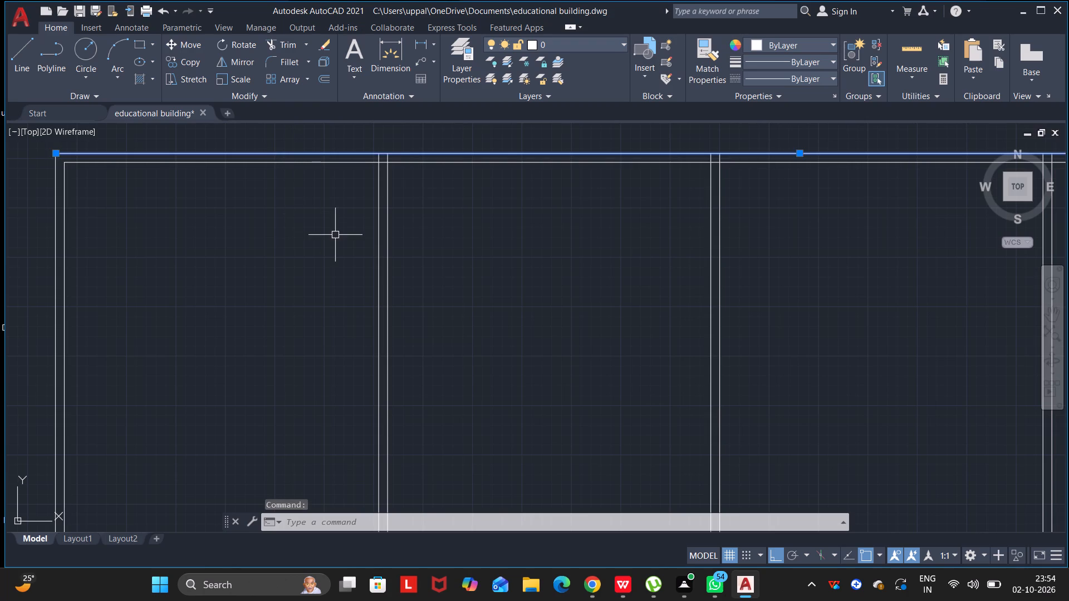
scroll(337, 236, "down", 3)
key("o")
key("Return")
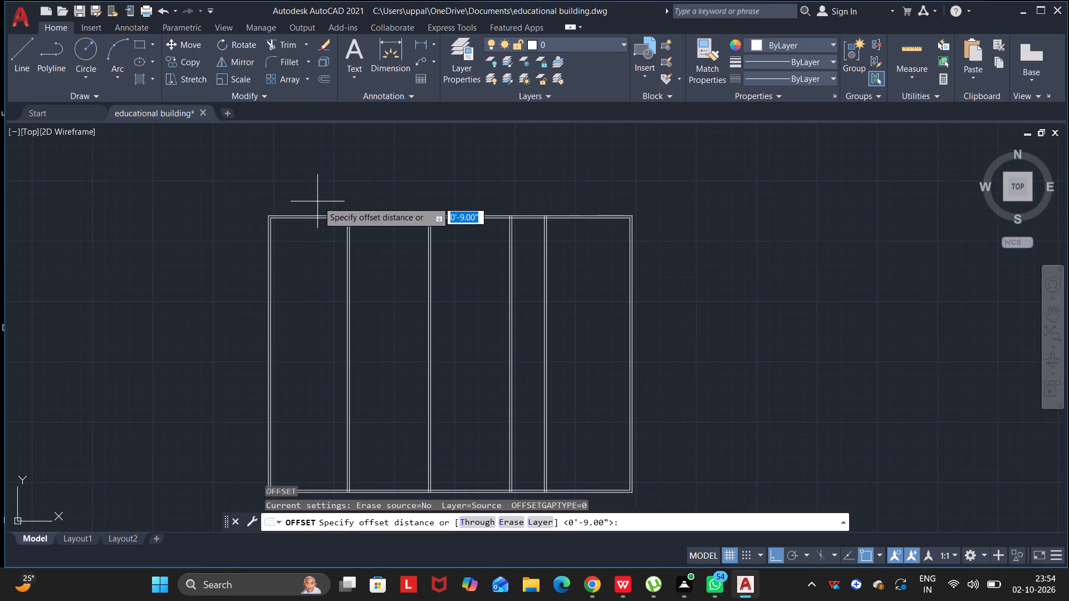
scroll(320, 215, "up", 5)
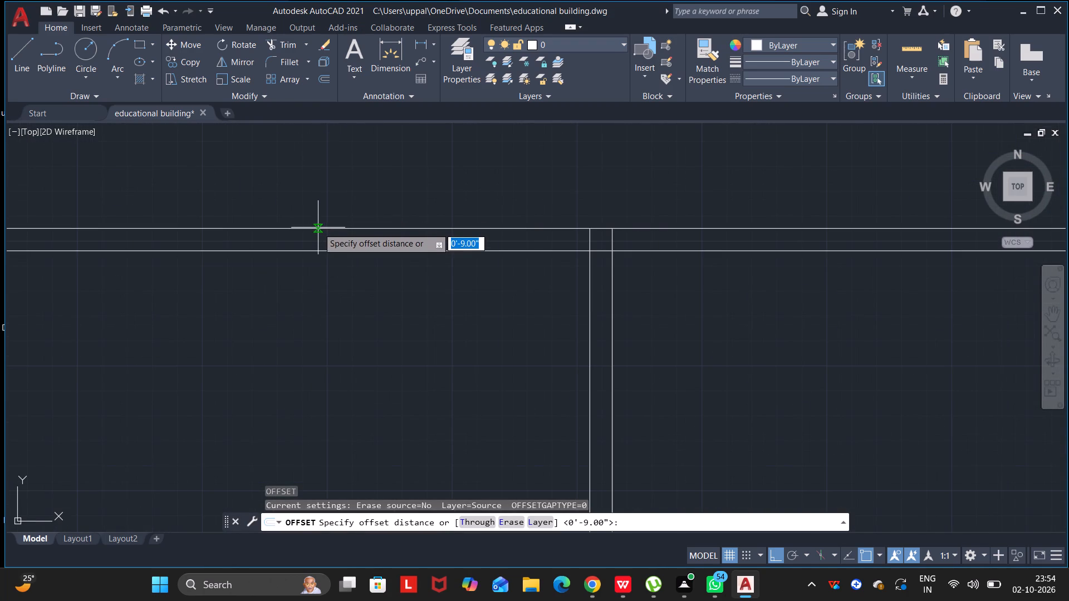
left_click(318, 229)
scroll(335, 310, "down", 7)
scroll(332, 328, "up", 3)
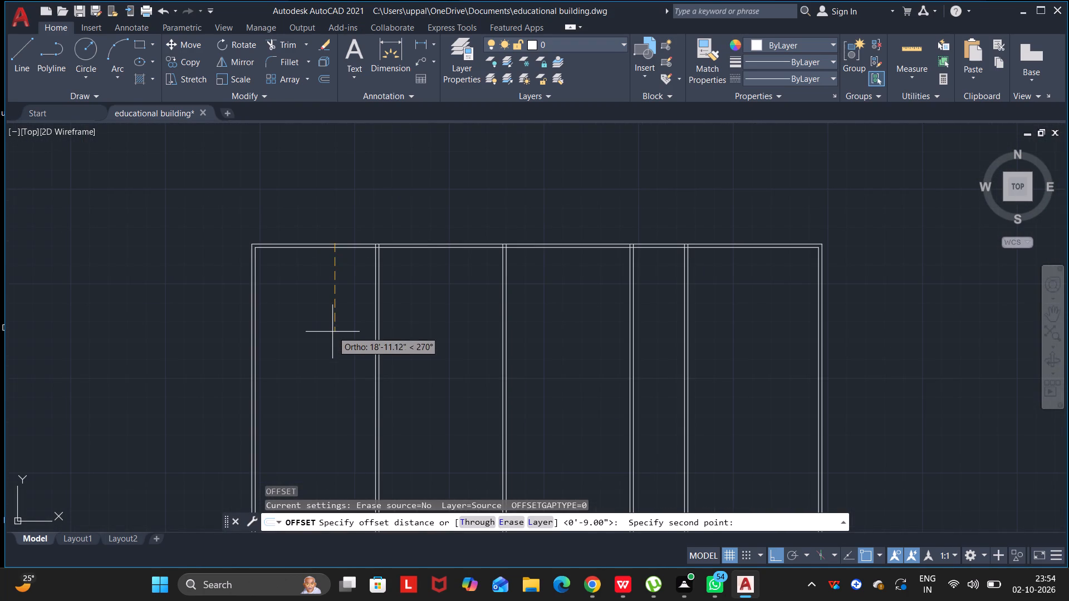
type("20'")
key("Return")
left_click(328, 333)
key("Escape")
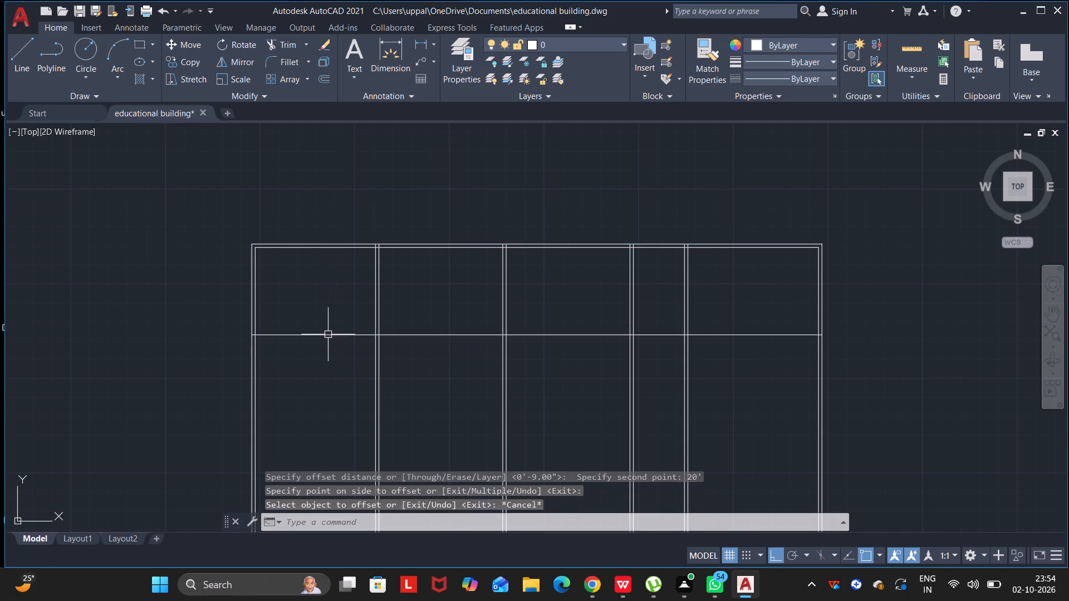
key("Escape")
key("Escape")
key("Escape")
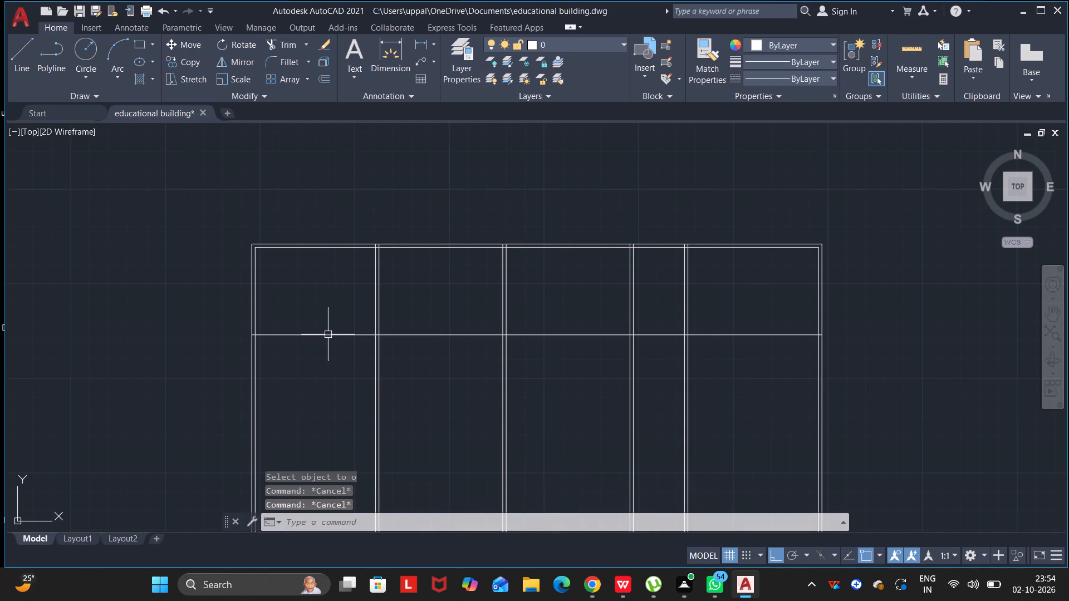
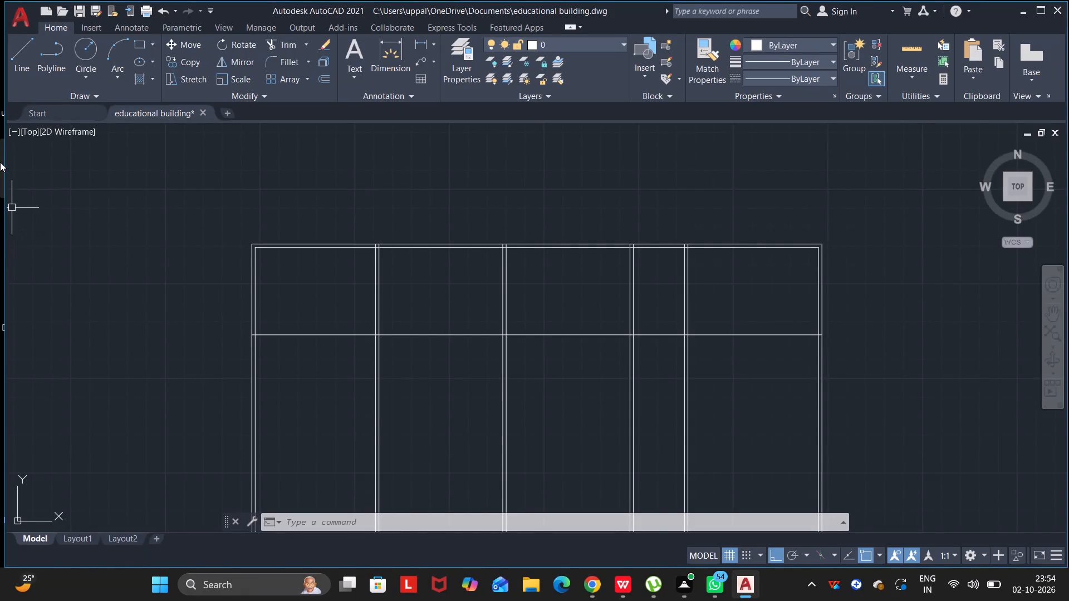
Offset the first horizontal partition line 9" up toward the top wall to form its thickness.
scroll(268, 303, "up", 1)
scroll(322, 334, "up", 1)
left_click(322, 365)
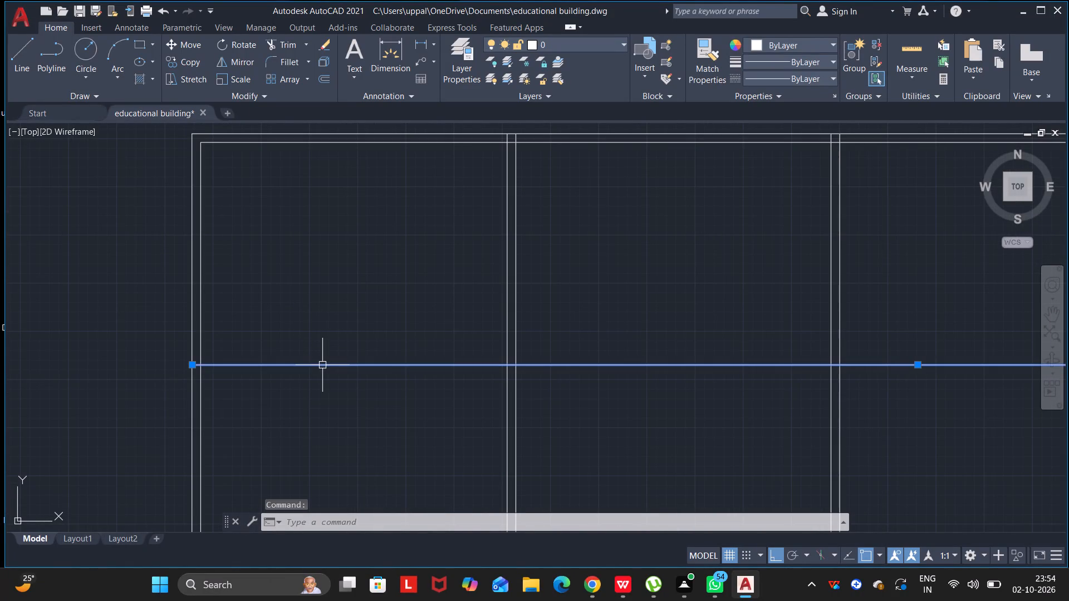
key("o")
key("Return")
left_click(323, 365)
left_click_drag(323, 365, 323, 352)
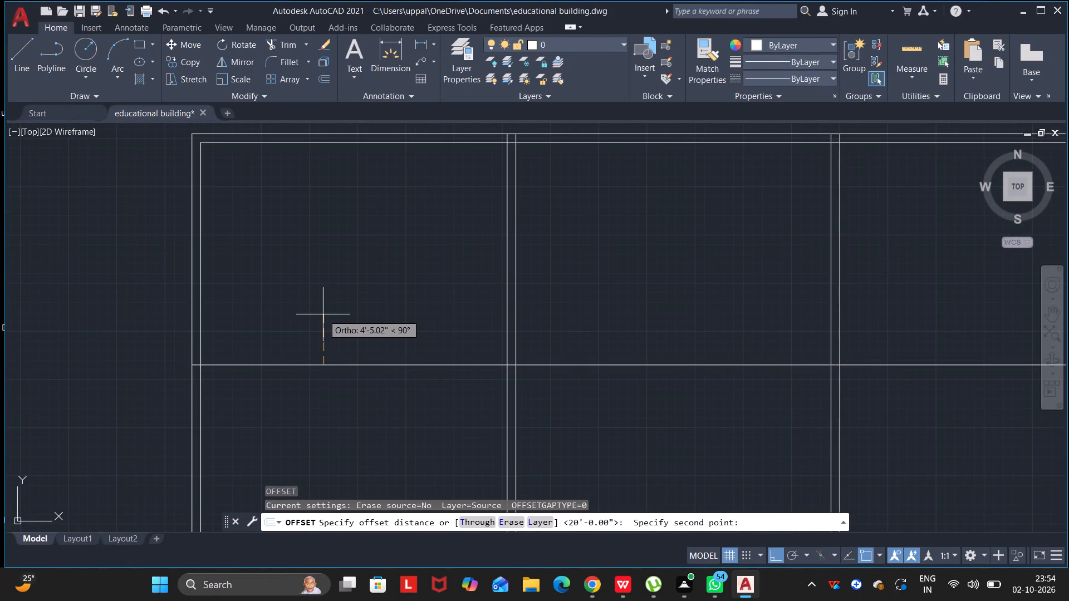
key("9")
key("Return")
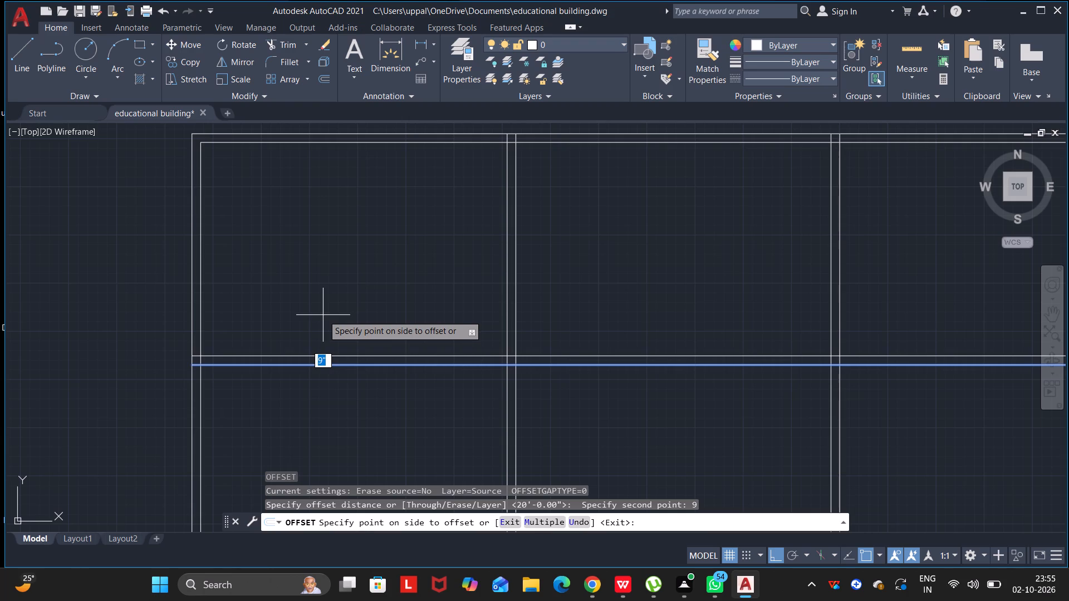
left_click(323, 315)
key("Escape")
key("Escape")
key("Escape")
key("Escape")
key("Escape")
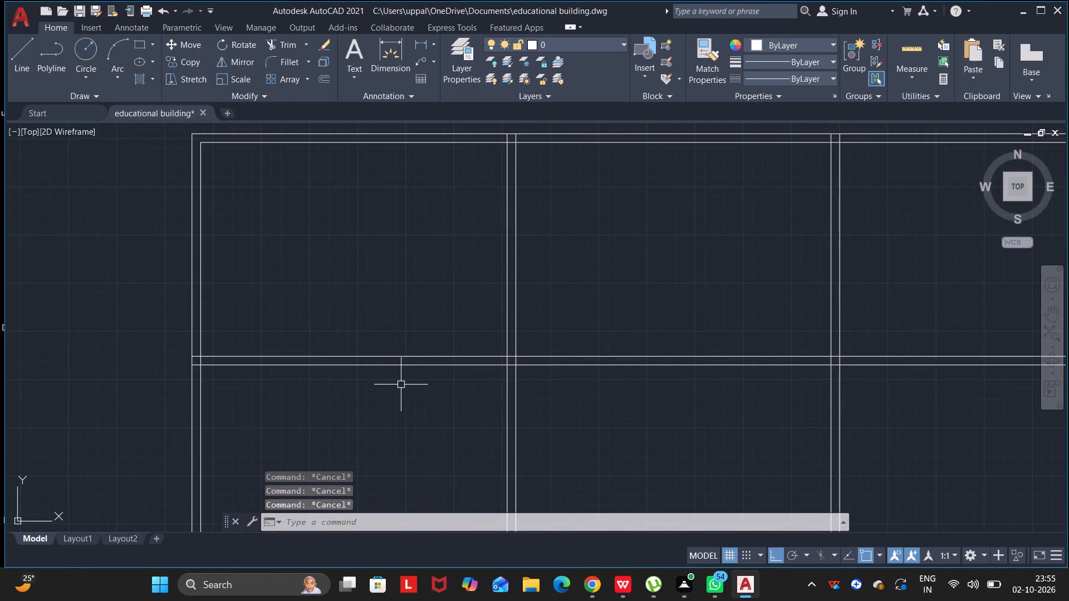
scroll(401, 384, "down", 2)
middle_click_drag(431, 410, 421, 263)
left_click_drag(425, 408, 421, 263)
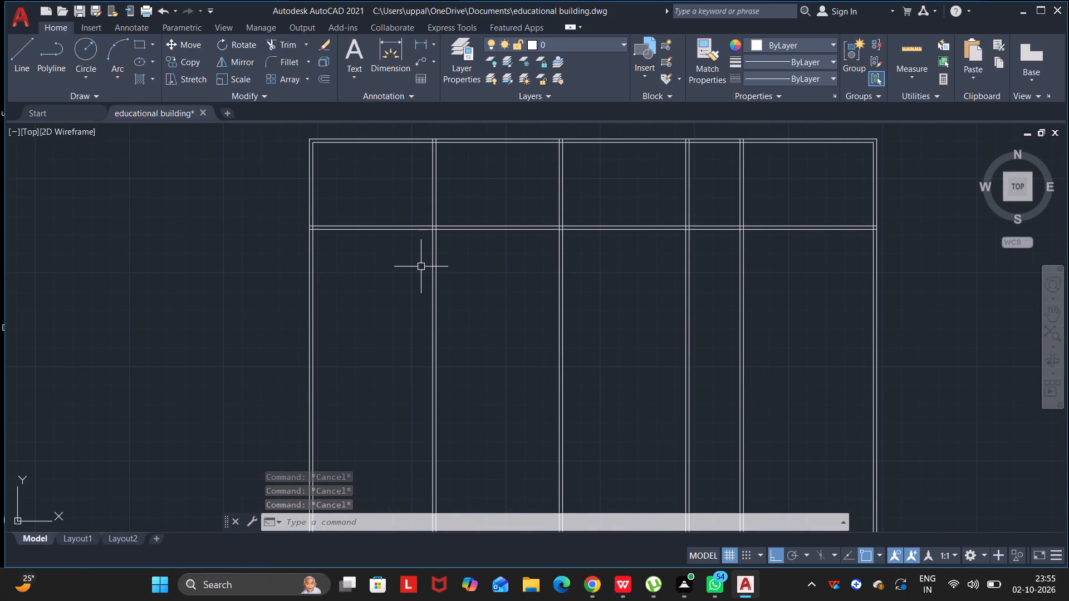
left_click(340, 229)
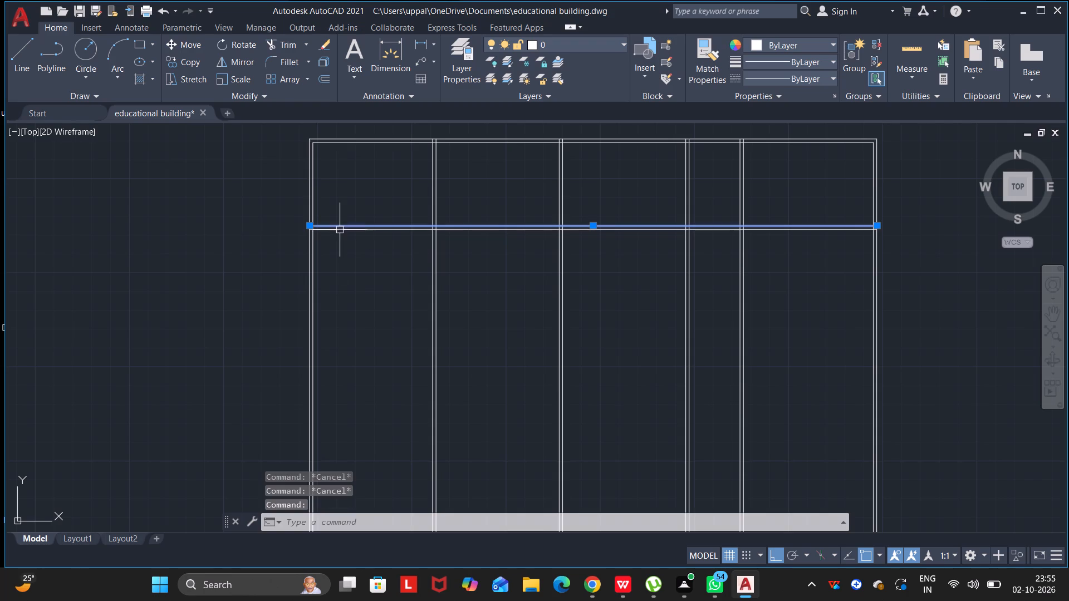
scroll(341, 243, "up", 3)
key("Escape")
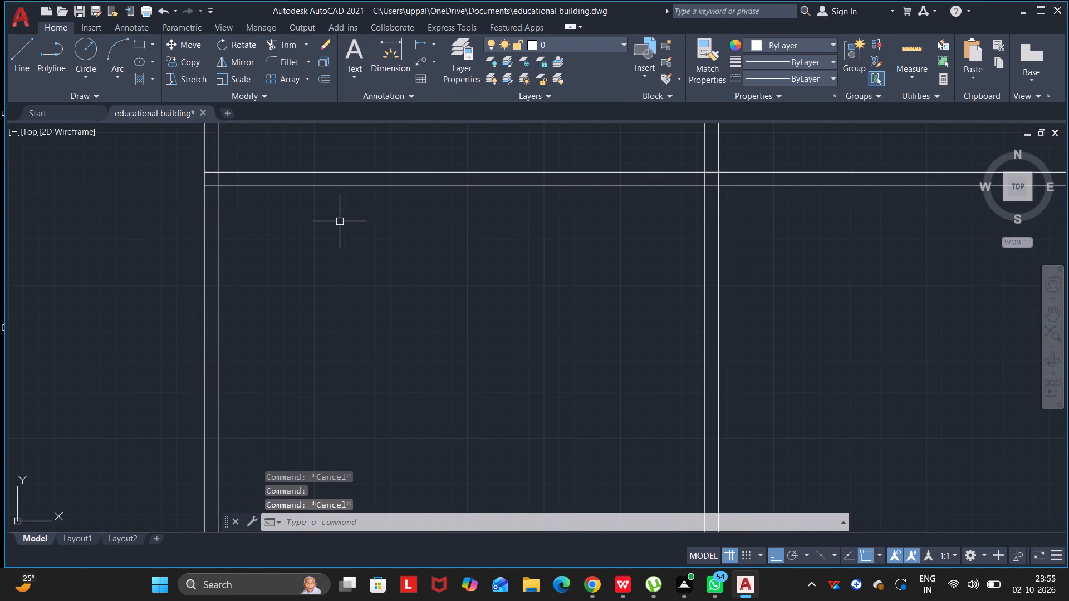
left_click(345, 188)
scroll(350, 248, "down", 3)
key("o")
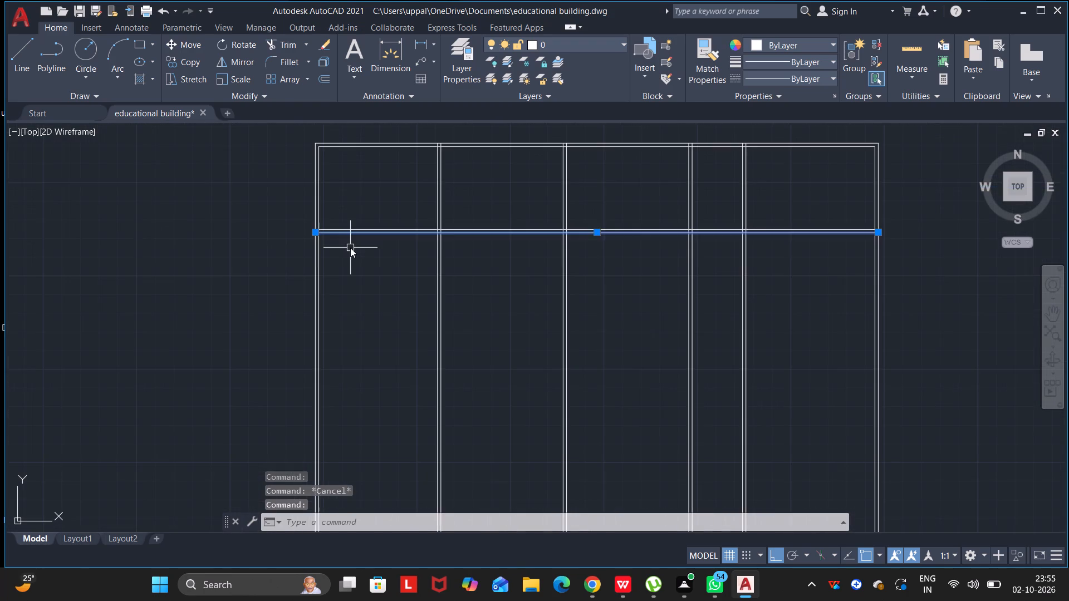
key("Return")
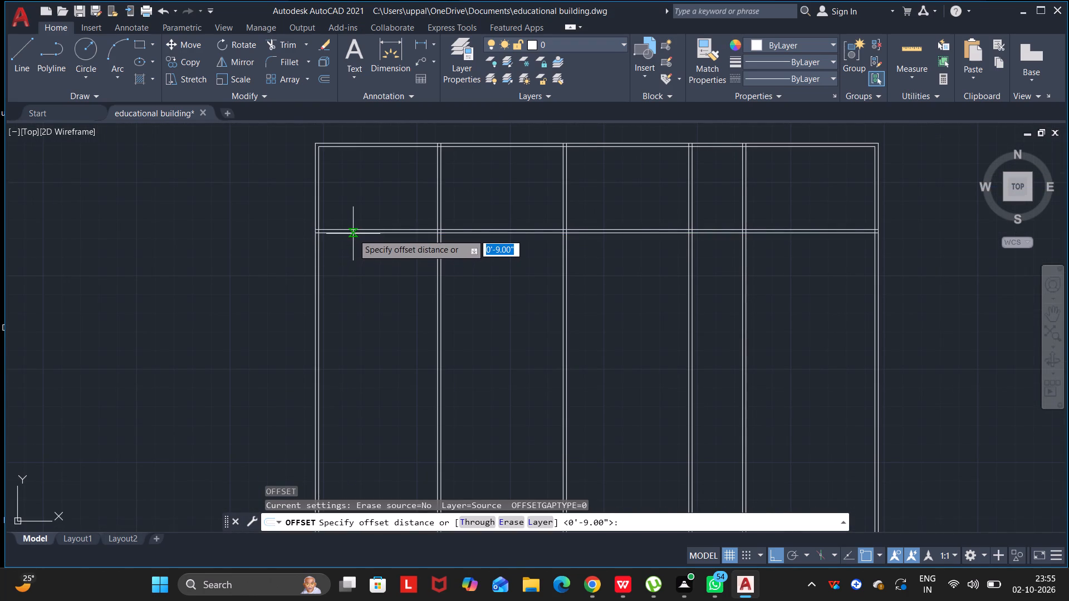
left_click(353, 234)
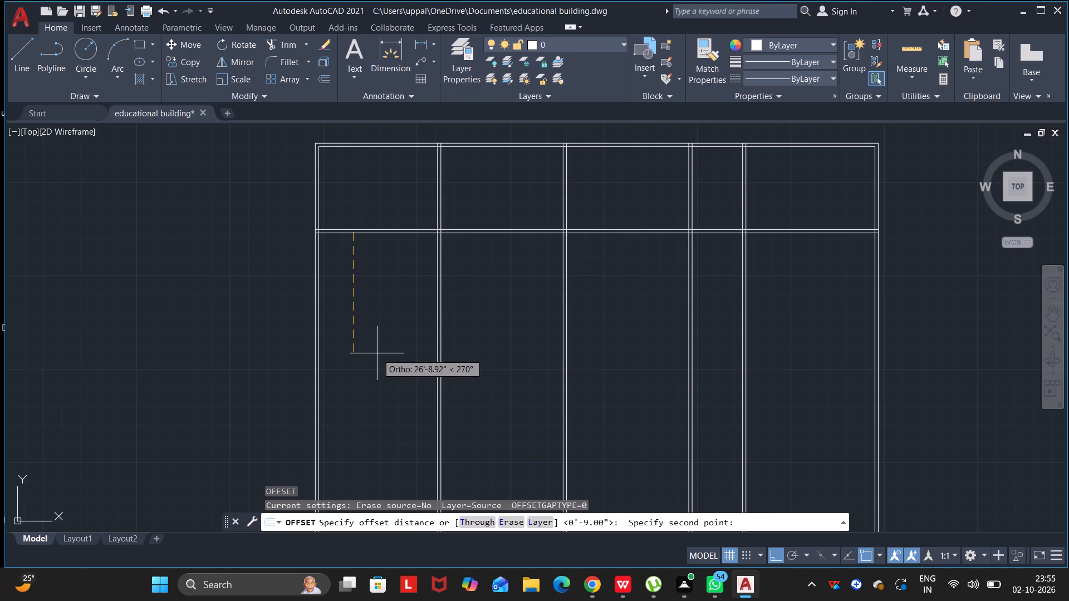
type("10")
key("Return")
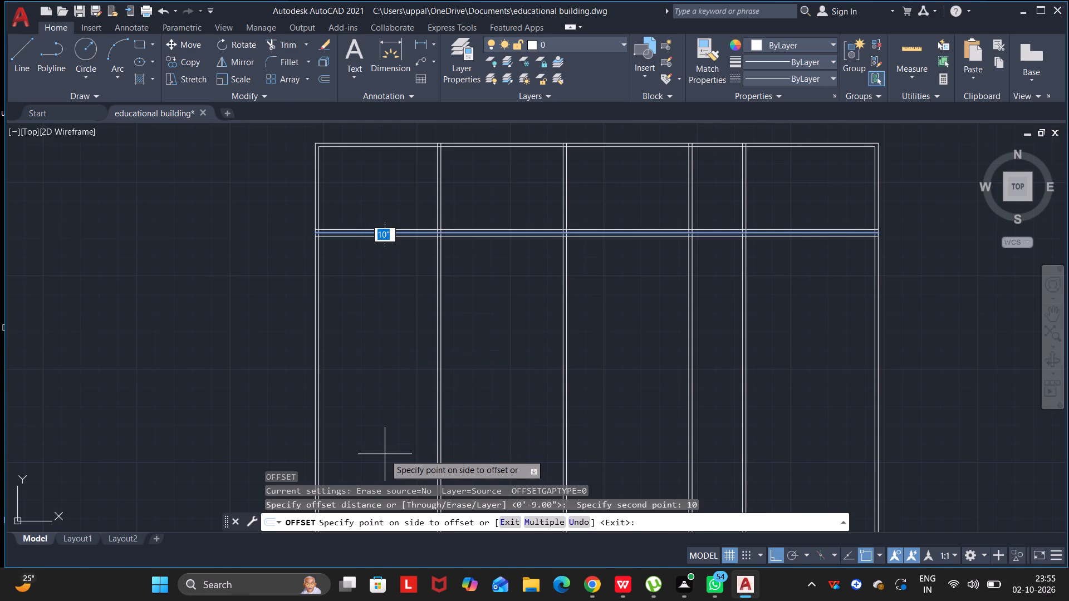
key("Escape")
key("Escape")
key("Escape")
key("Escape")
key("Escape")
Offset the first horizontal partition's lower line 10' down for the second horizontal partition's lower line.
scroll(362, 220, "up", 3)
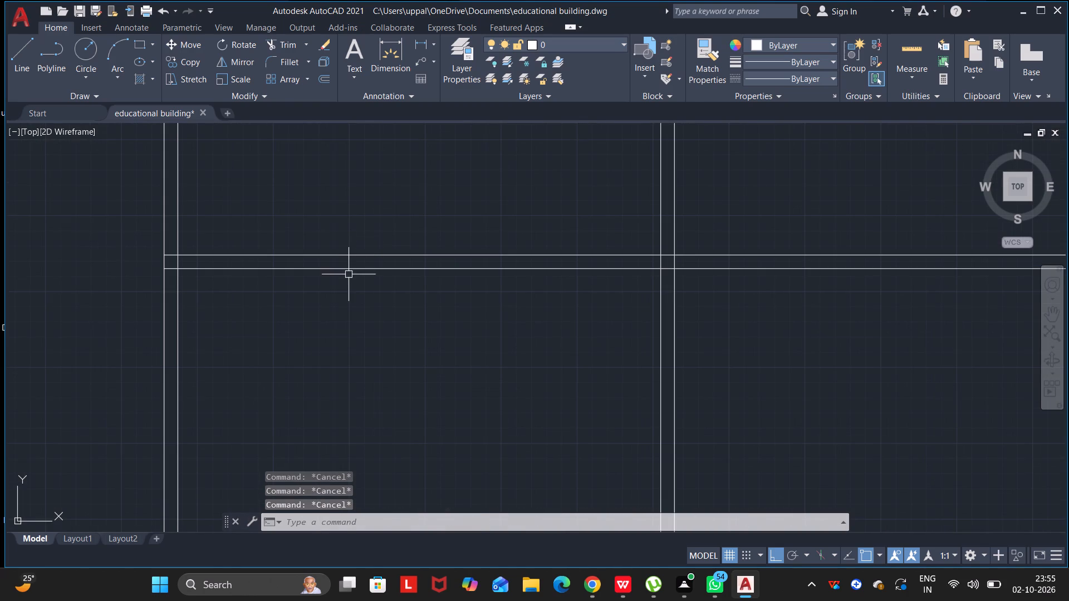
left_click(350, 269)
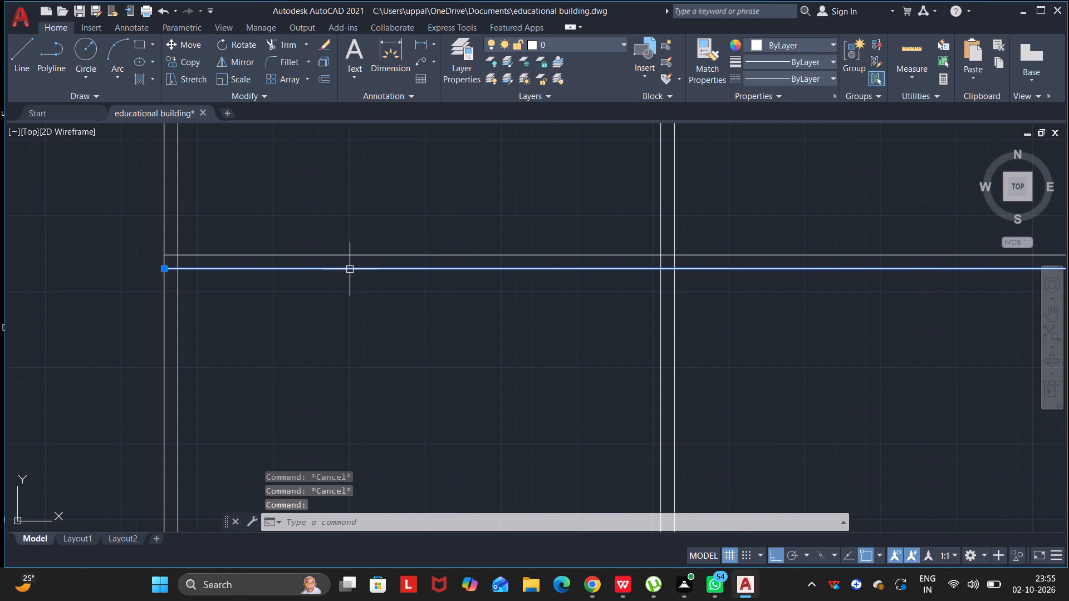
key("o")
key("Return")
left_click(350, 269)
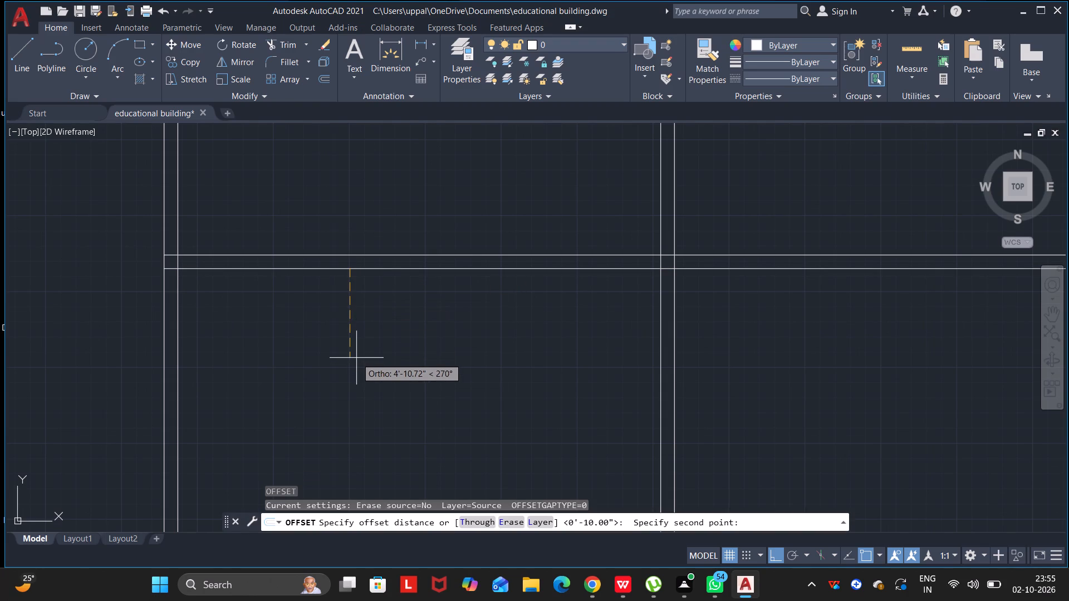
type("10'")
key("Return")
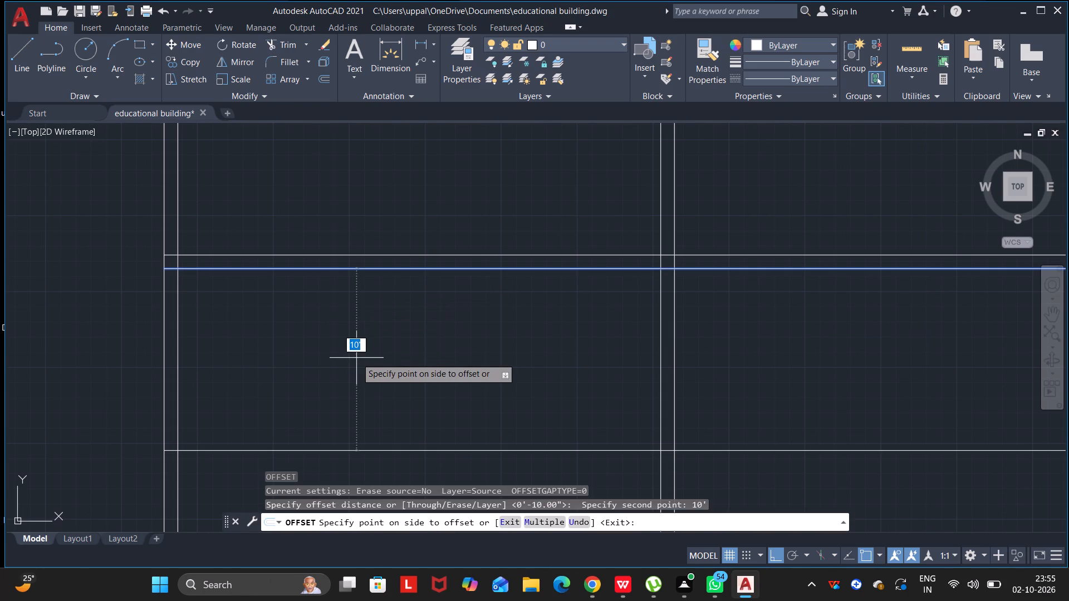
left_click(356, 358)
key("Escape")
key("Escape")
key("Escape")
key("Escape")
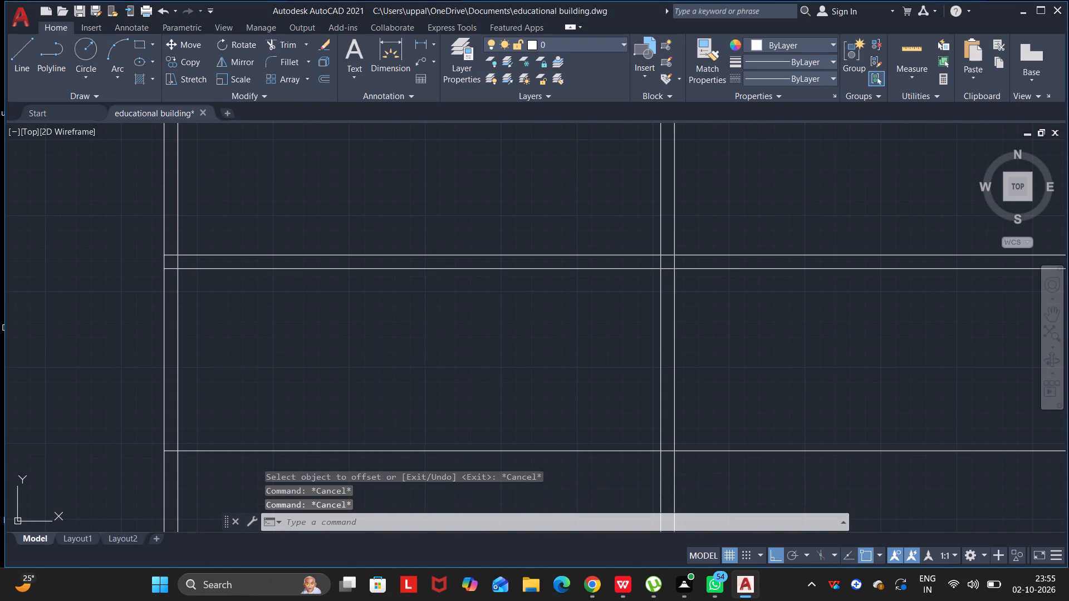
Offset the second horizontal partition's line 9" up toward the first horizontal partition to form its thickness.
left_click(365, 452)
key("o")
key("Return")
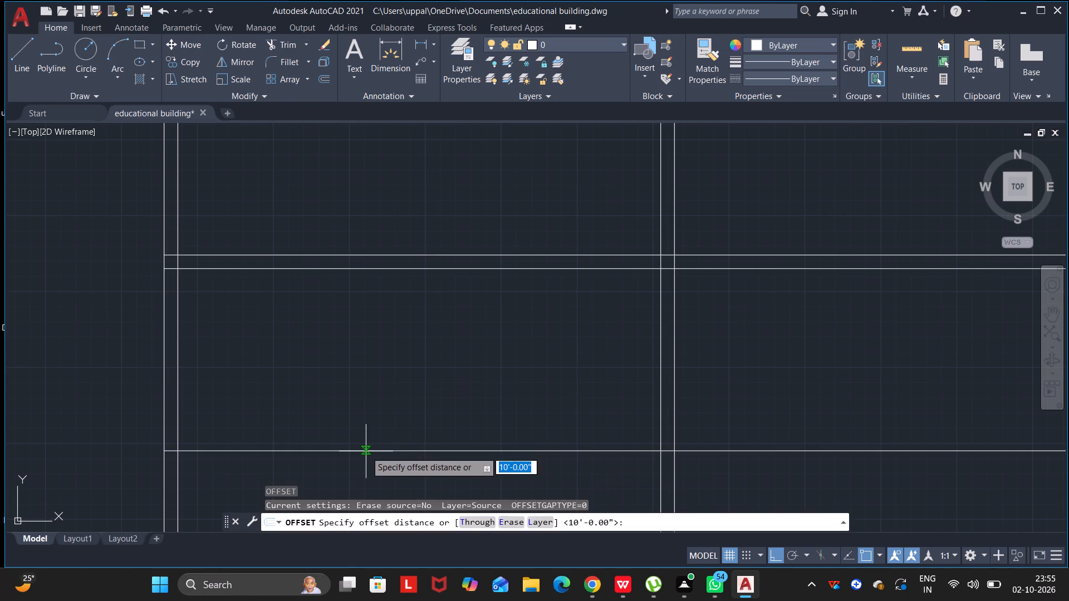
left_click(367, 450)
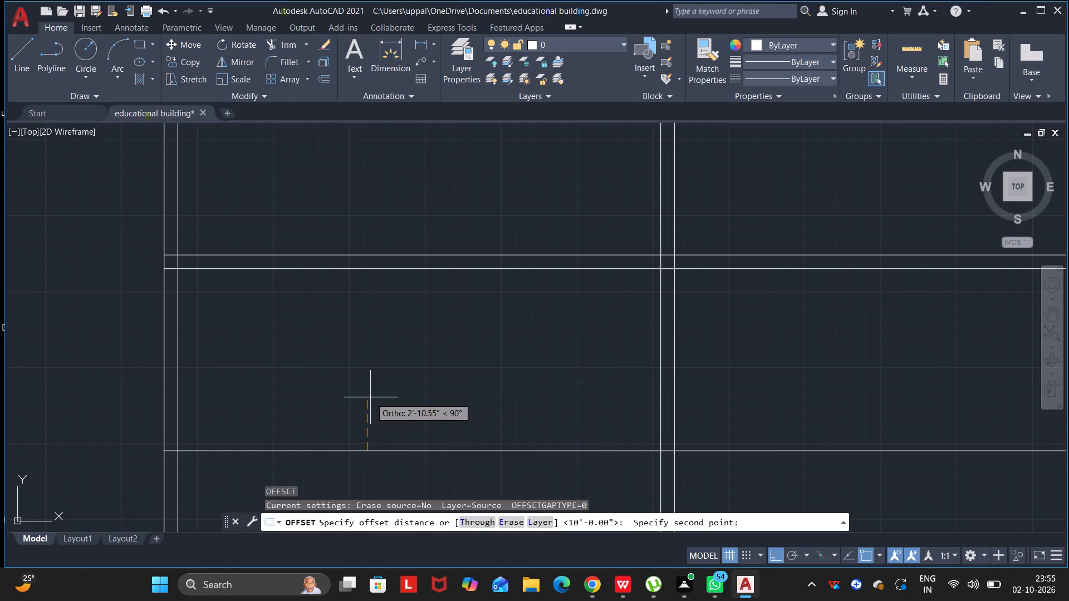
key("9")
key("Return")
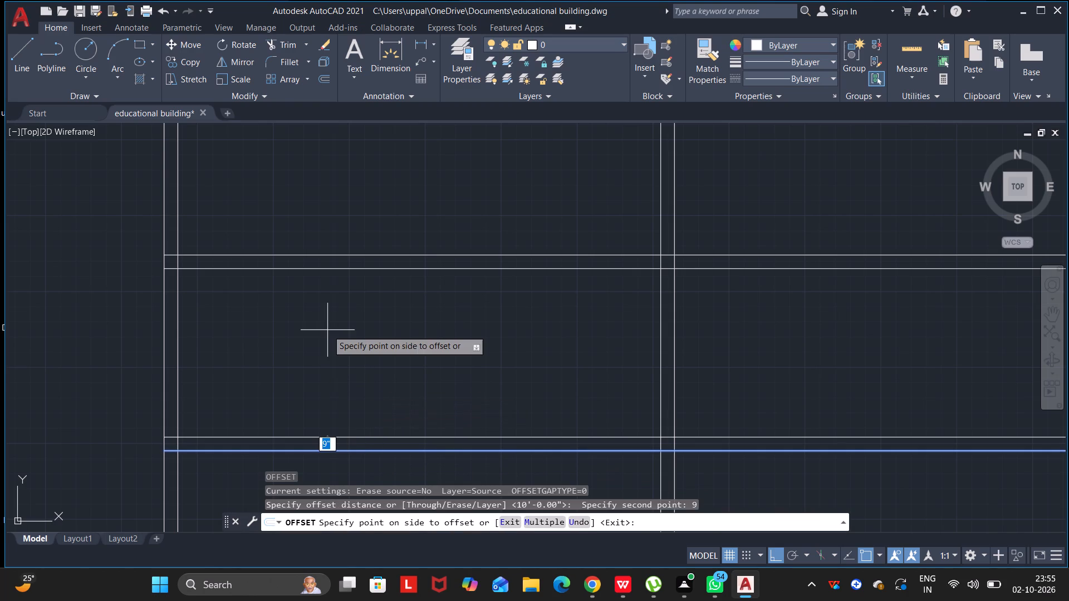
left_click(340, 353)
key("Escape")
key("Escape")
key("Escape")
key("Escape")
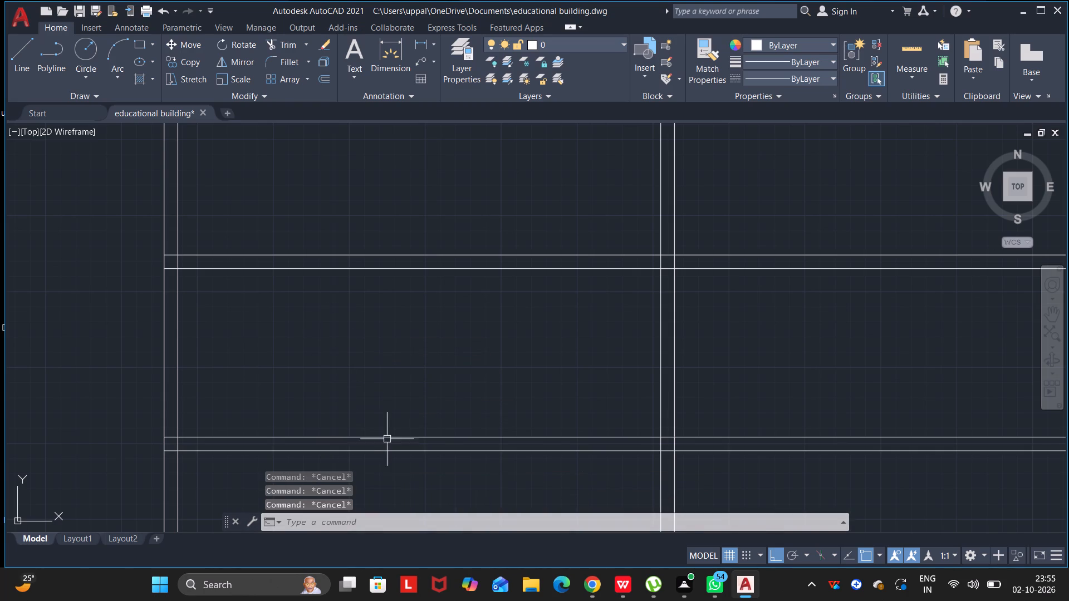
Offset the second horizontal partition's lower line 12' down for the third horizontal partition's lower line.
scroll(388, 439, "down", 2)
middle_click_drag(400, 440, 395, 306)
left_click_drag(400, 440, 395, 306)
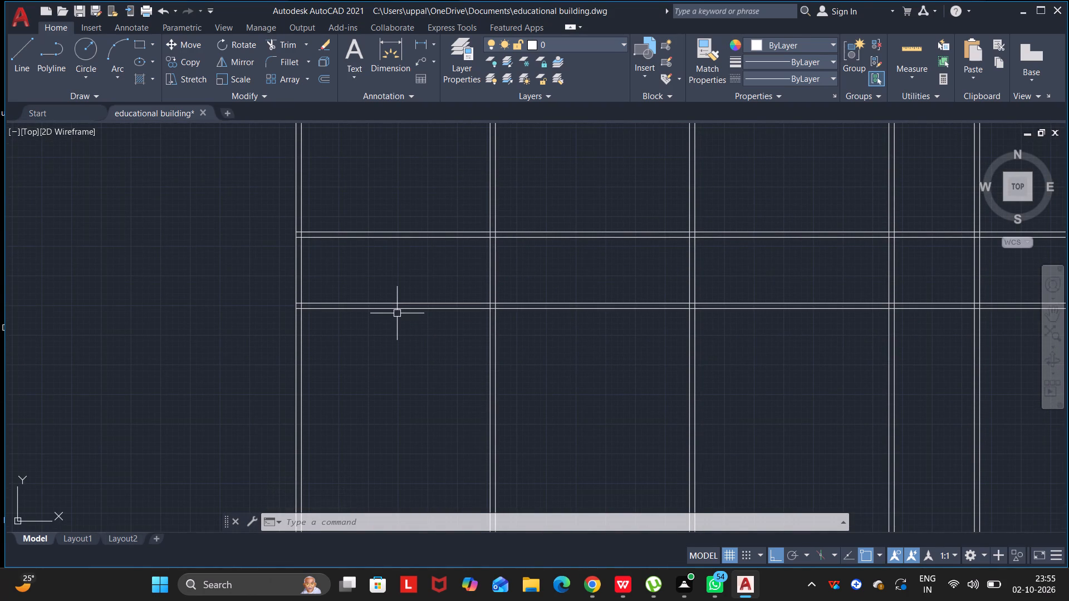
left_click(400, 310)
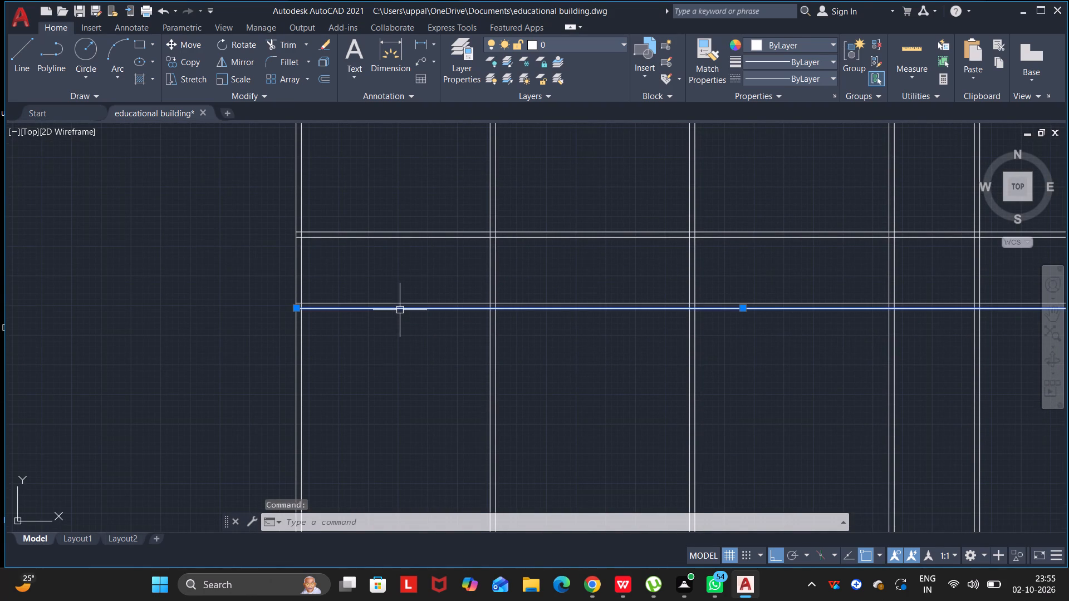
key("o")
key("Return")
left_click(400, 310)
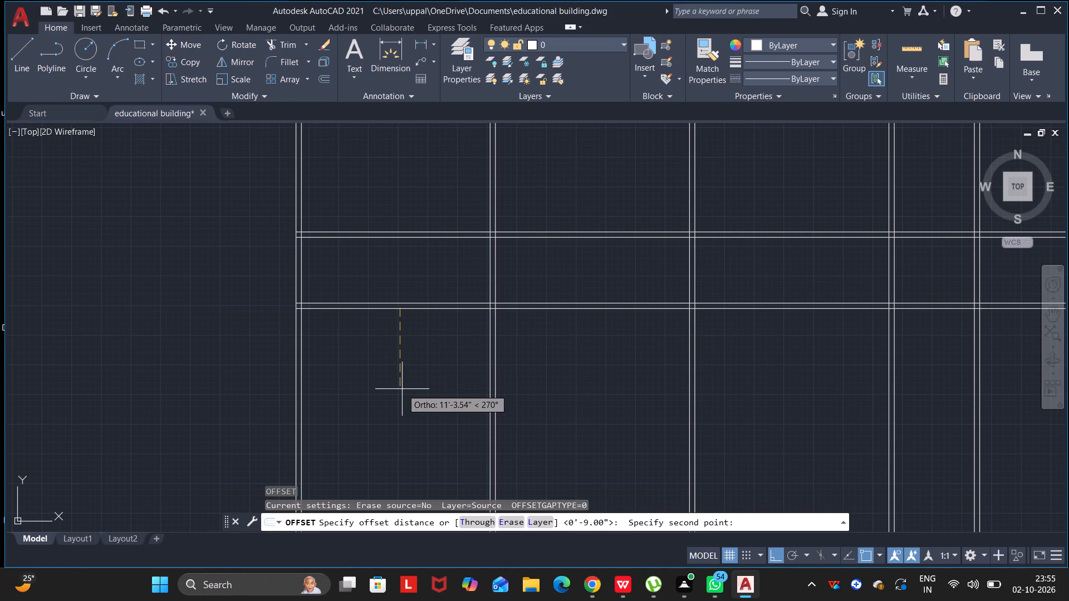
key("2")
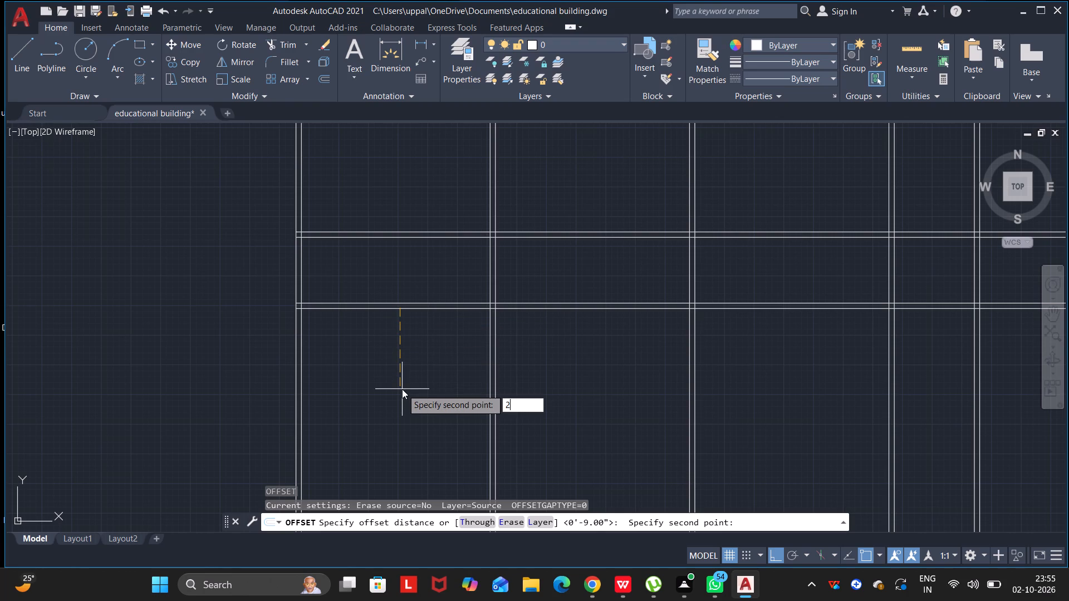
key("BackSpace")
type("12'")
key("Return")
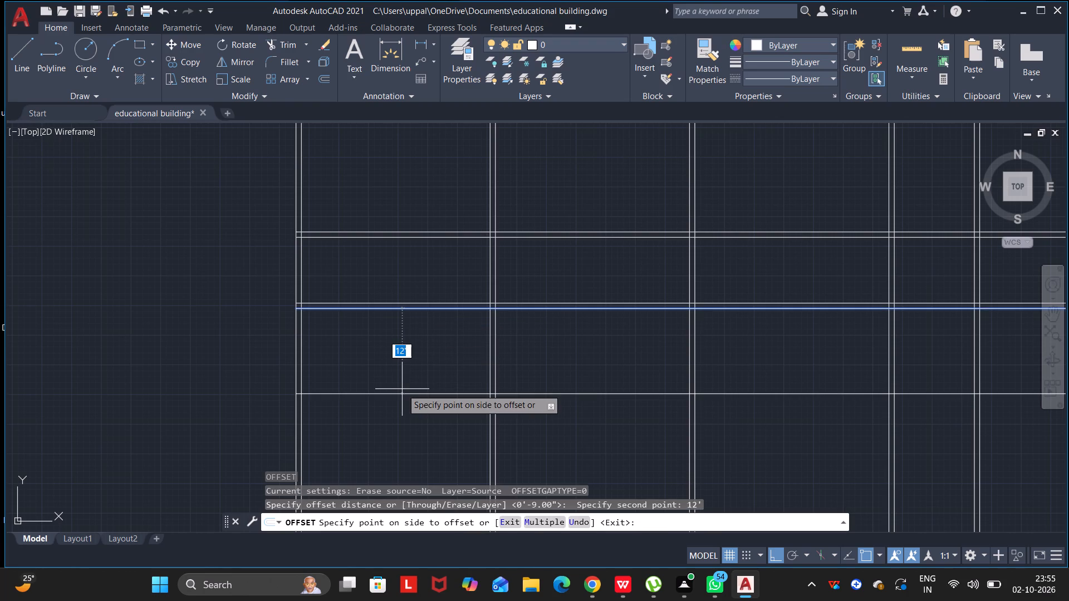
left_click(402, 389)
key("Escape")
key("Escape")
key("Escape")
Offset the third horizontal partition's line 9" up toward the second horizontal partition to form its thickness.
left_click(405, 396)
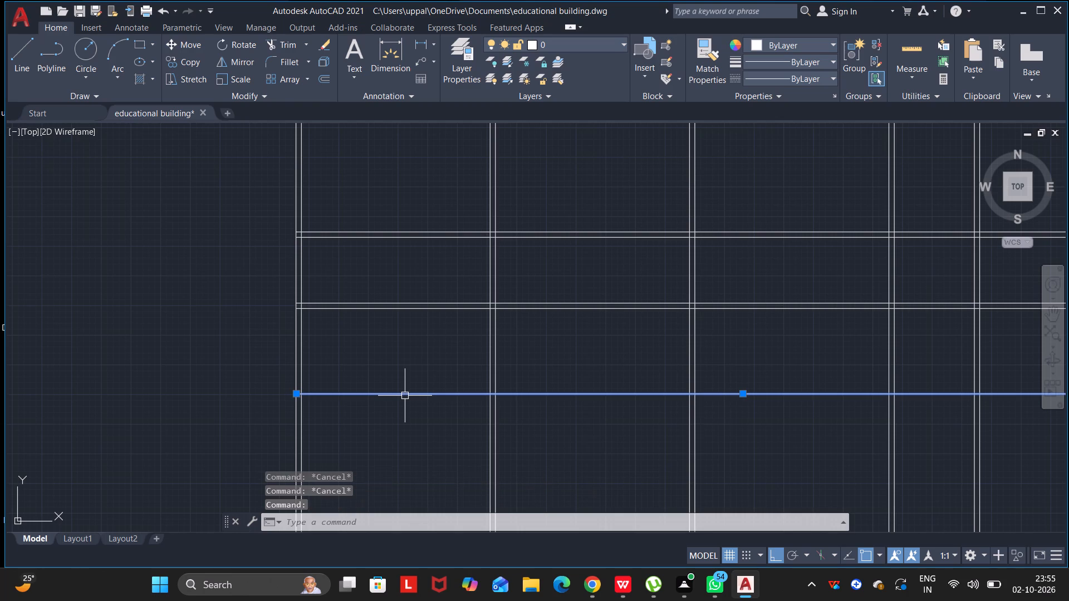
key("o")
key("Return")
left_click(405, 396)
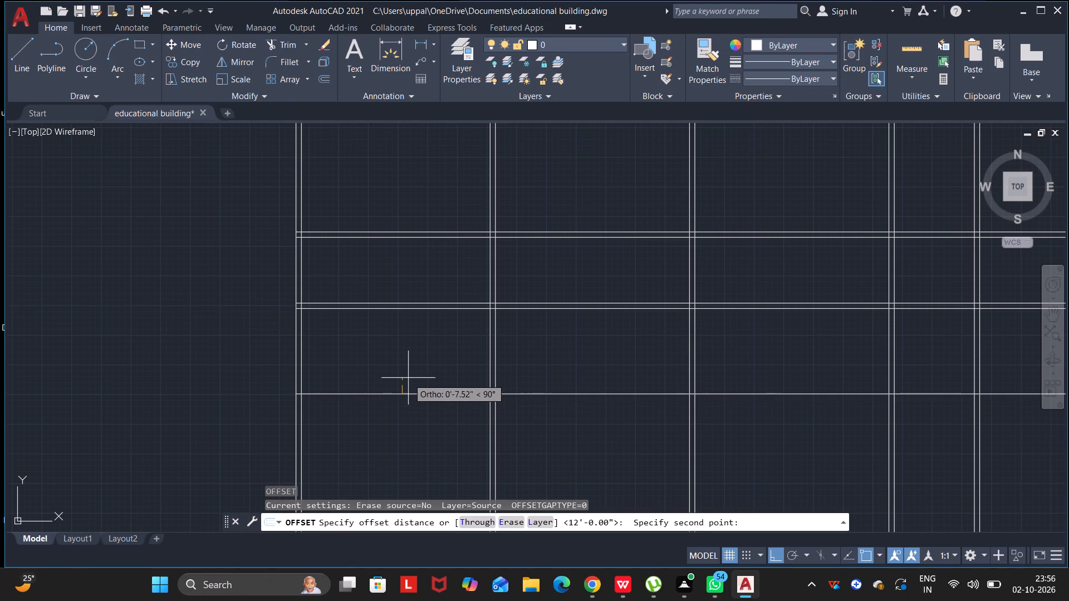
type("12")
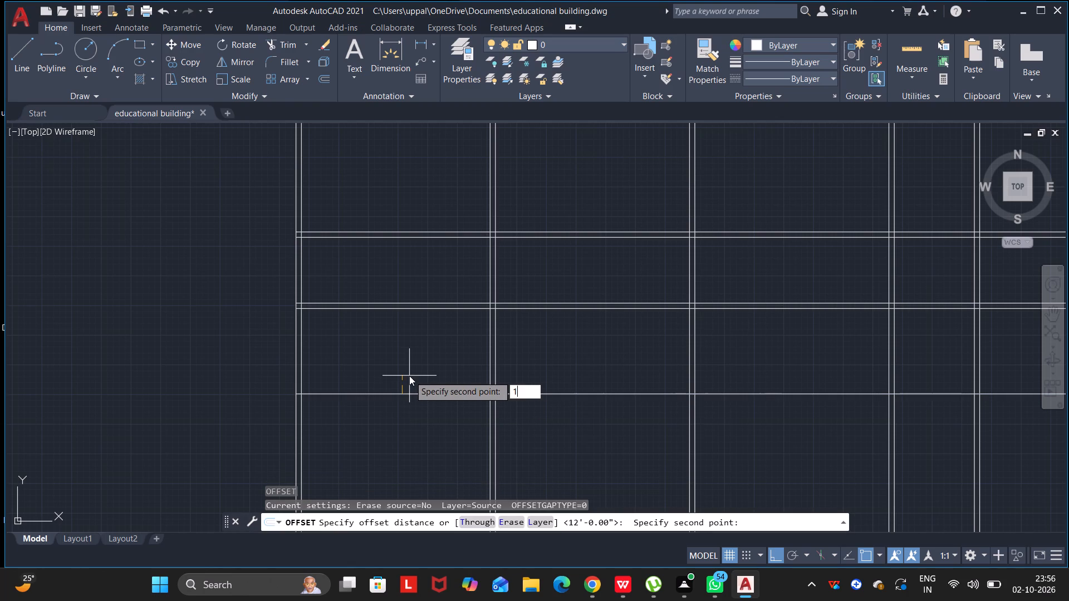
key("BackSpace")
key("BackSpace")
key("9")
key("BackSpace")
key("9")
key("Return")
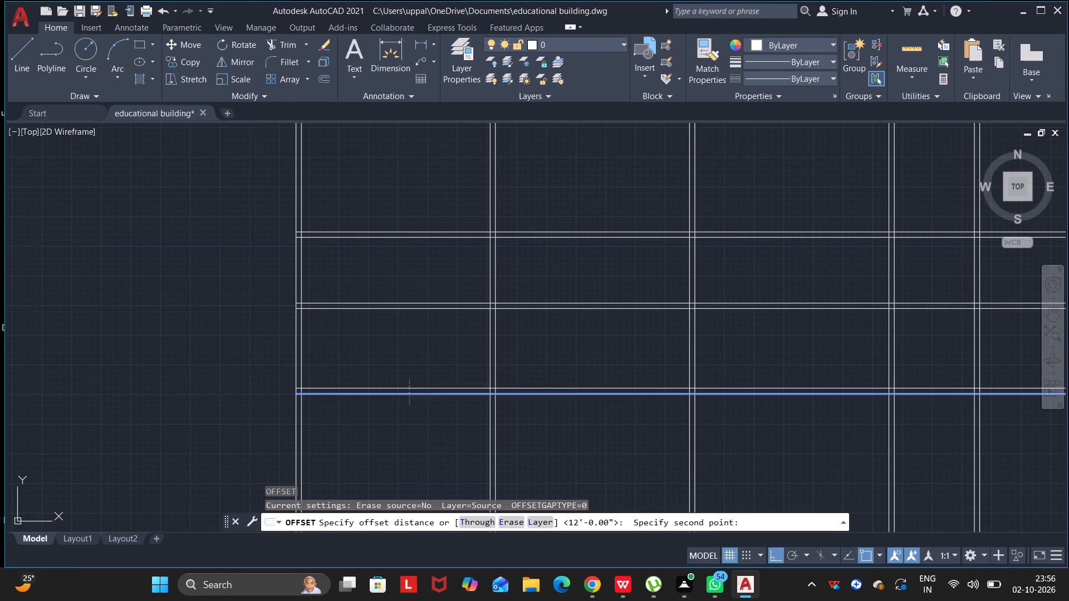
double_click(409, 375)
key("Escape")
key("Escape")
key("Escape")
key("Escape")
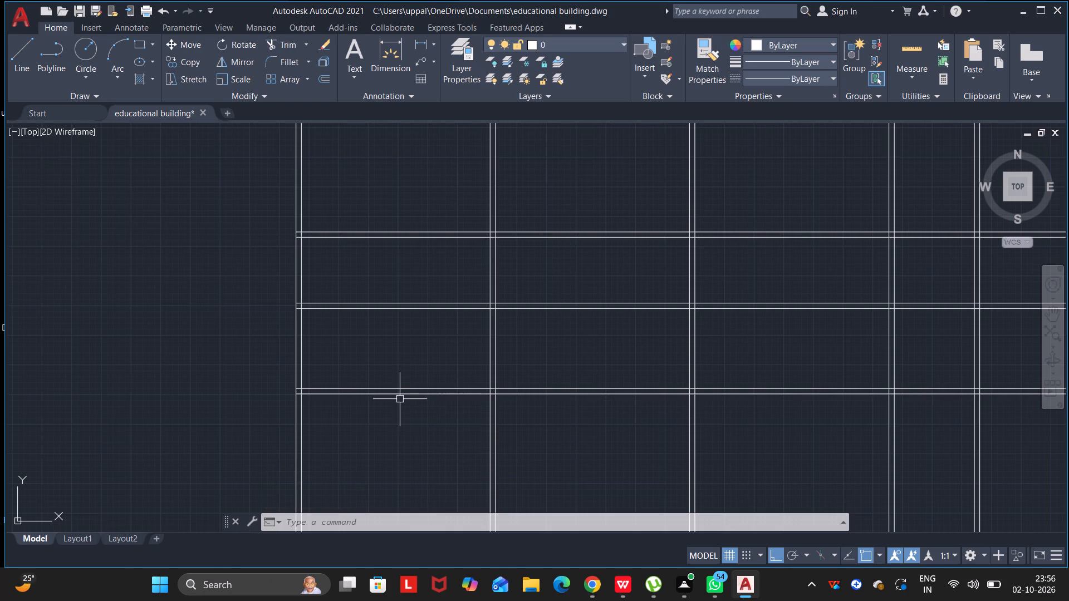
Offset the third horizontal partition's lower line 12' down for the fourth horizontal partition's lower line.
left_click(403, 395)
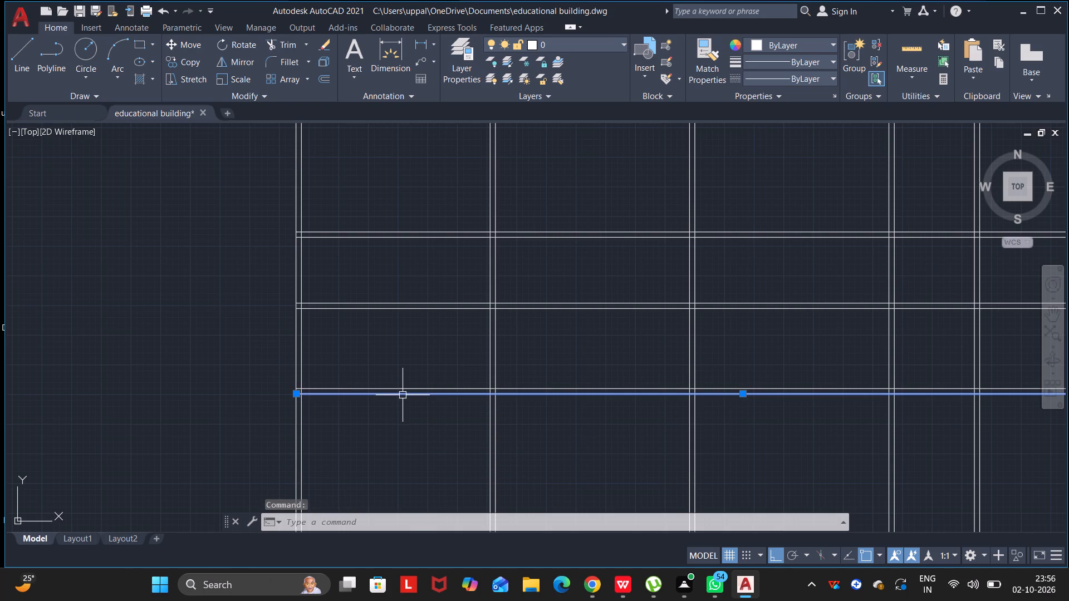
key("o")
key("Return")
left_click(403, 395)
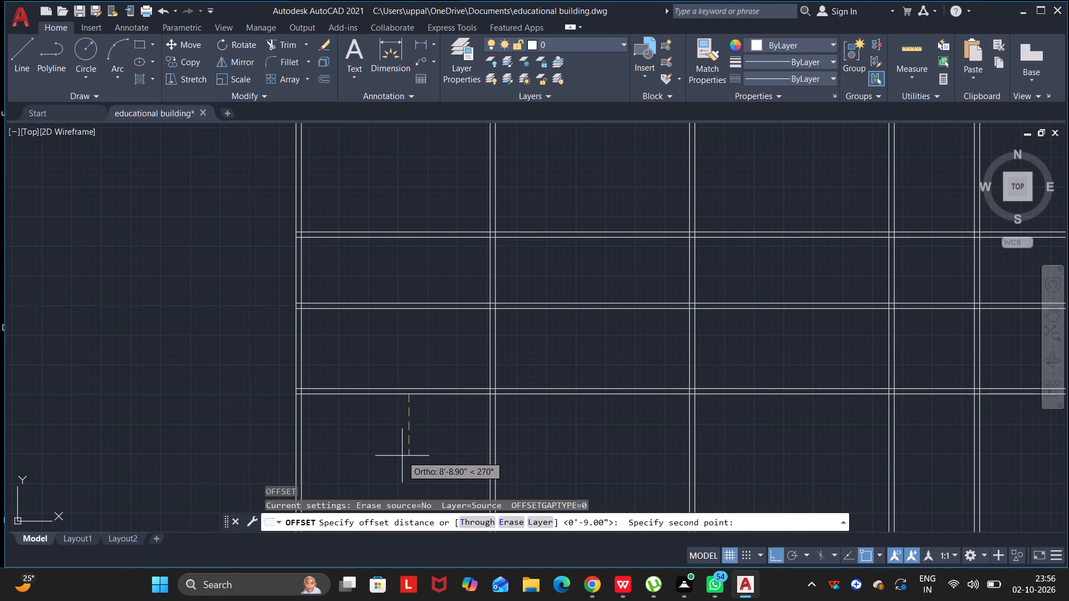
type("12")
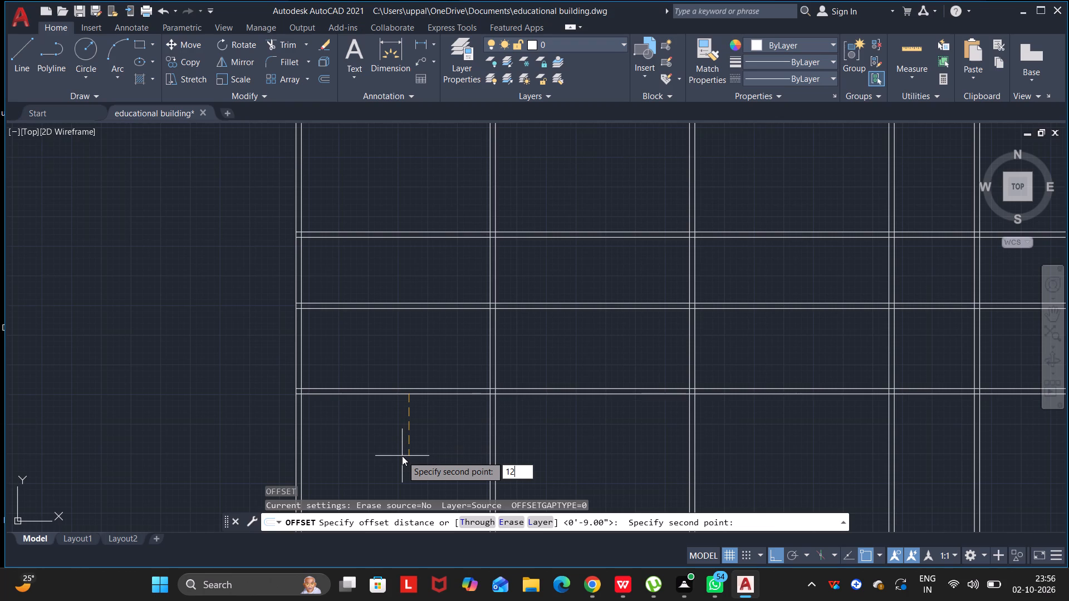
key("apostrophe")
key("Return")
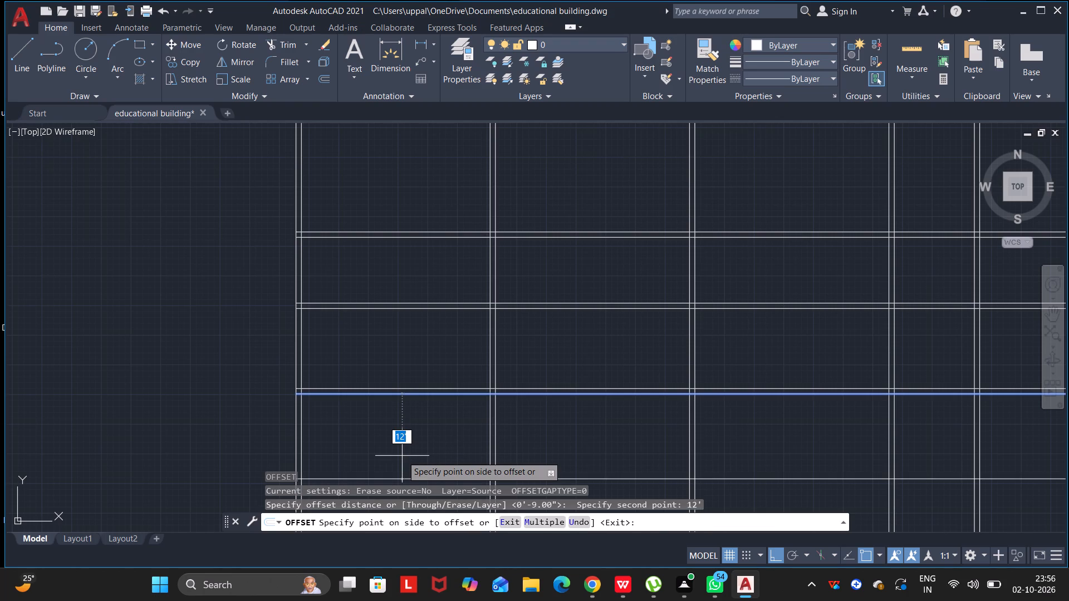
middle_click_drag(398, 456, 414, 347)
left_click_drag(398, 456, 414, 347)
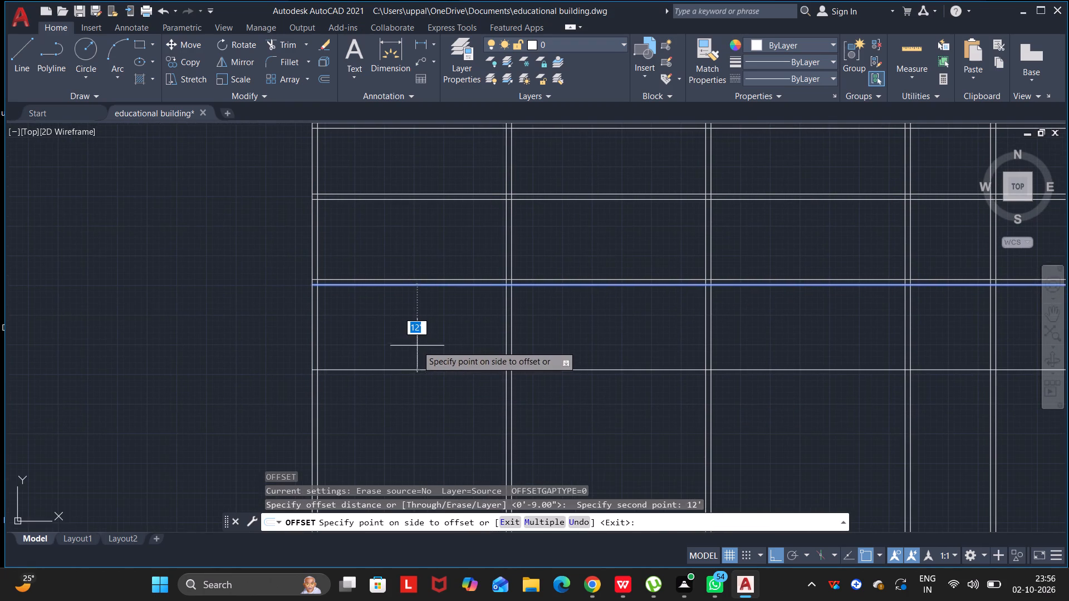
left_click(418, 346)
key("Escape")
key("Escape")
key("Escape")
key("Escape")
Offset the fourth horizontal partition's line 9" up toward the third horizontal partition to form its thickness.
left_click(429, 371)
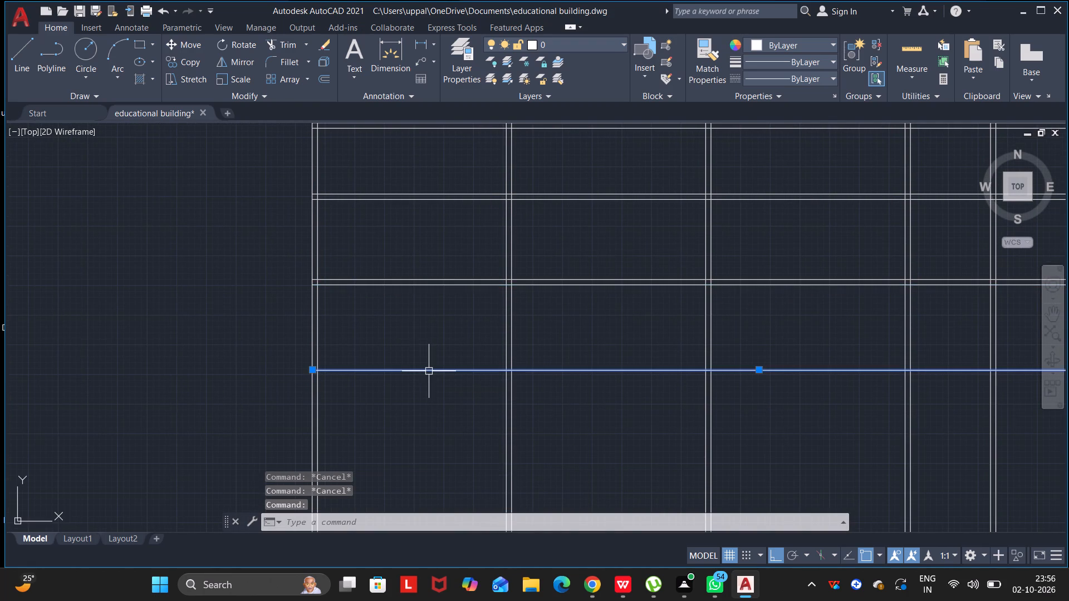
key("o")
key("Return")
left_click(429, 371)
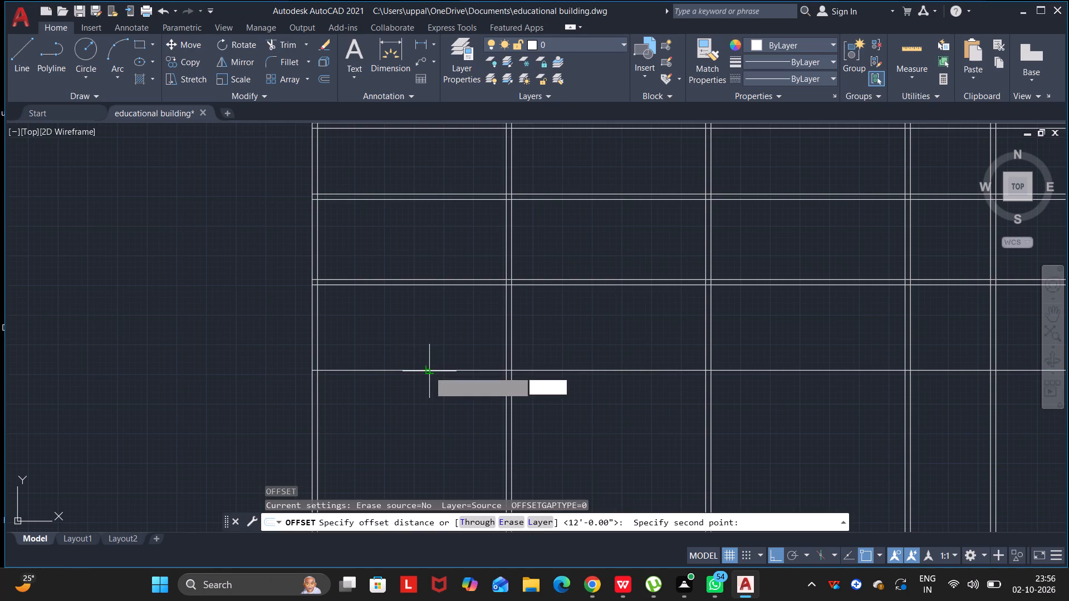
key("9")
key("Return")
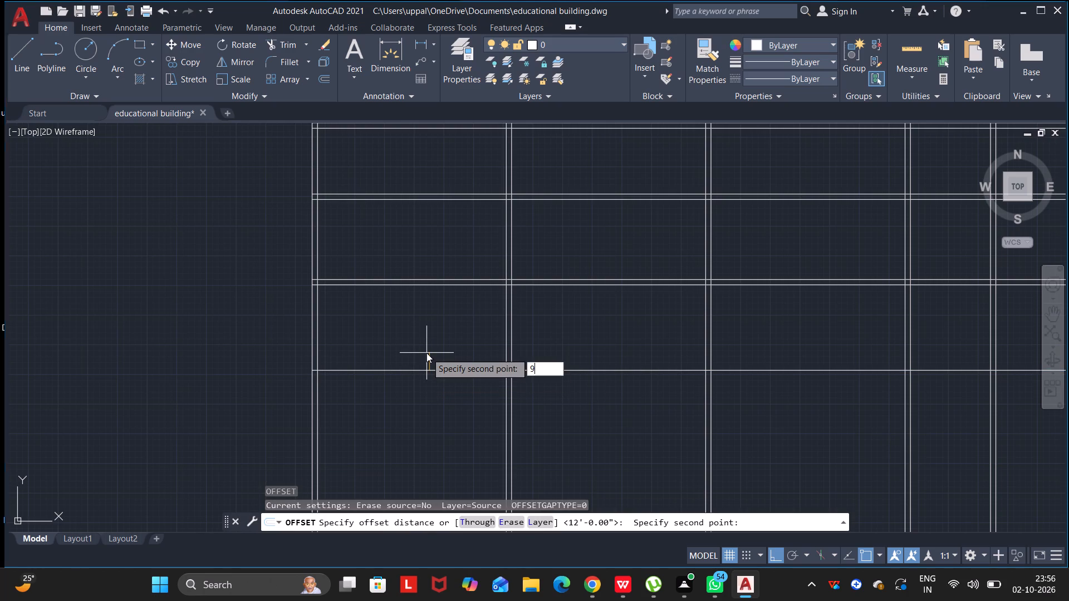
left_click(426, 353)
key("Escape")
key("Escape")
key("Escape")
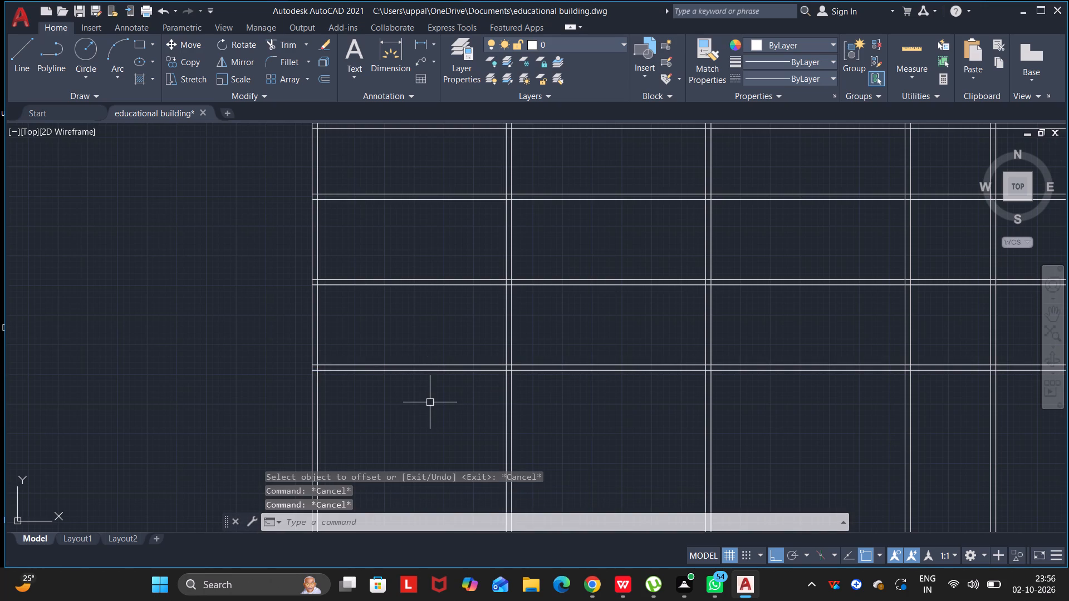
key("Escape")
key("Escape")
Offset the fourth horizontal partition's lower line 28' down for the fifth horizontal partition's lower line.
middle_click_drag(428, 402, 418, 373)
left_click_drag(426, 401, 418, 373)
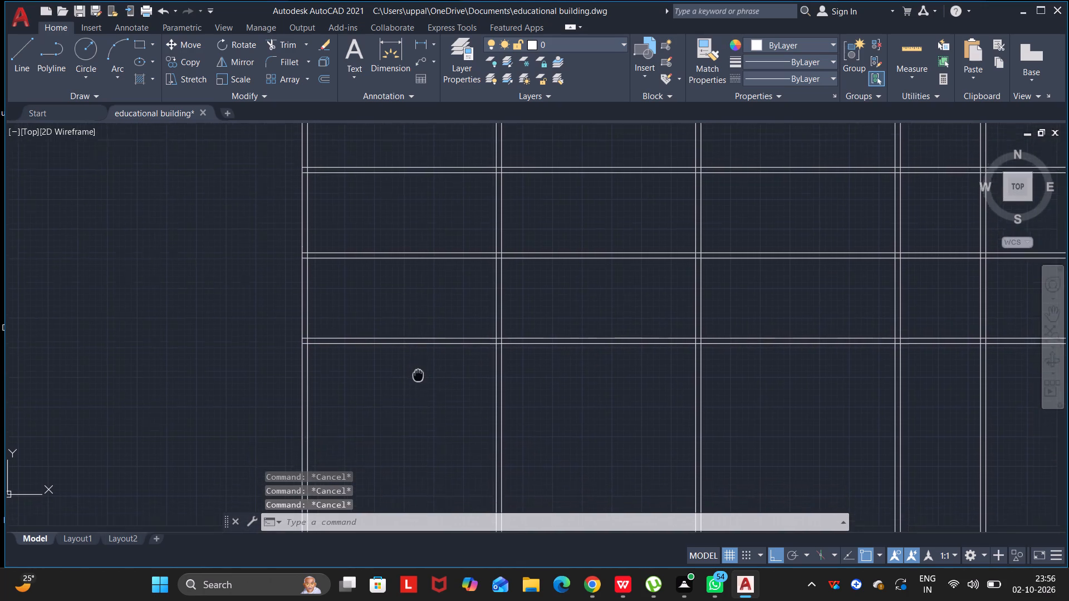
middle_click_drag(418, 373, 491, 242)
left_click_drag(418, 373, 518, 215)
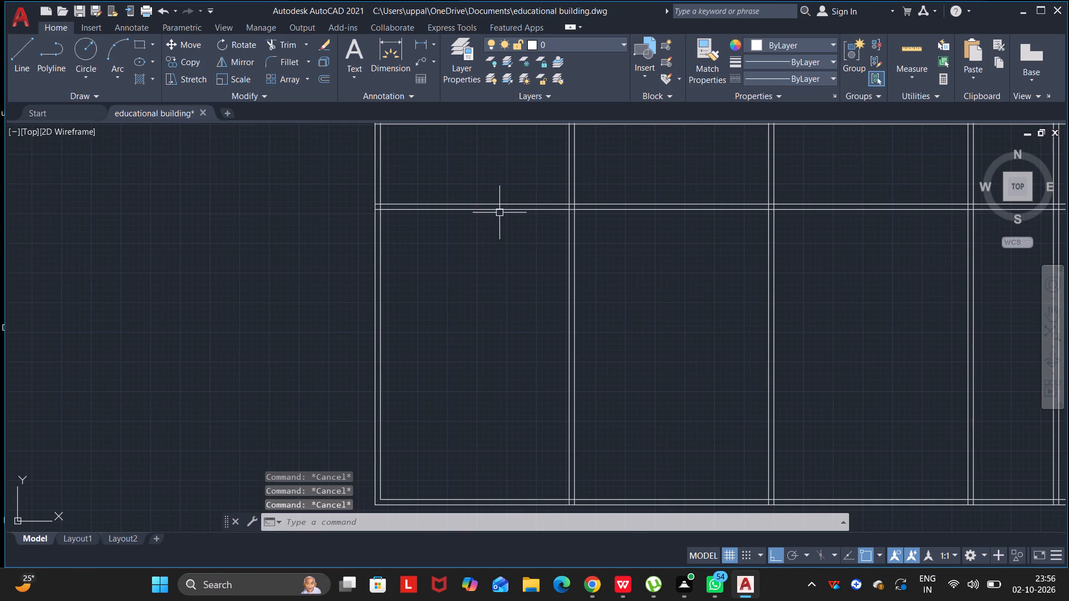
left_click(500, 210)
key("o")
key("Return")
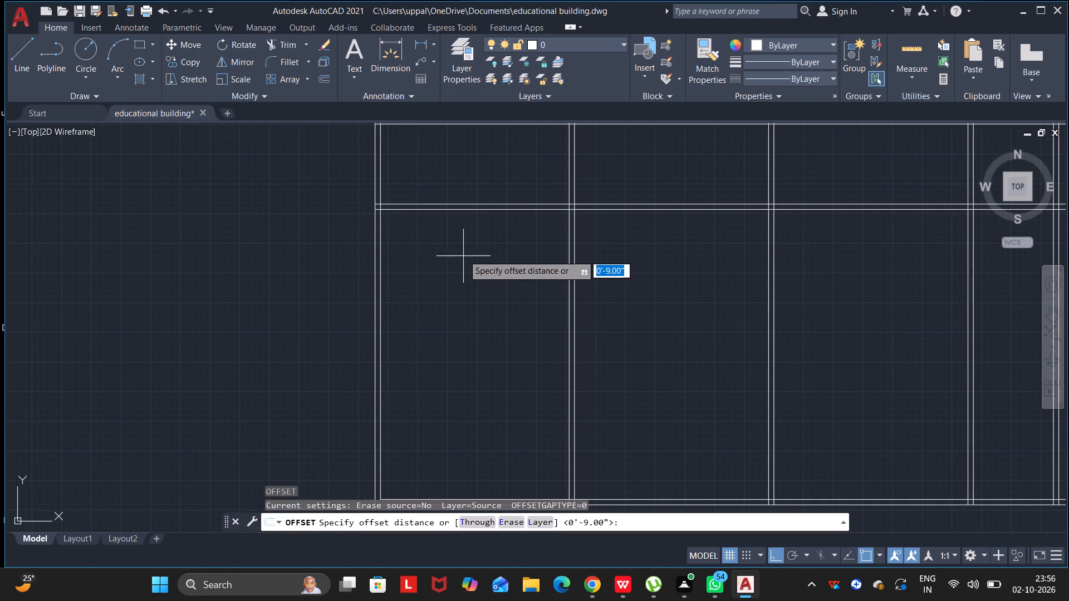
left_click(475, 210)
type("28'")
key("Return")
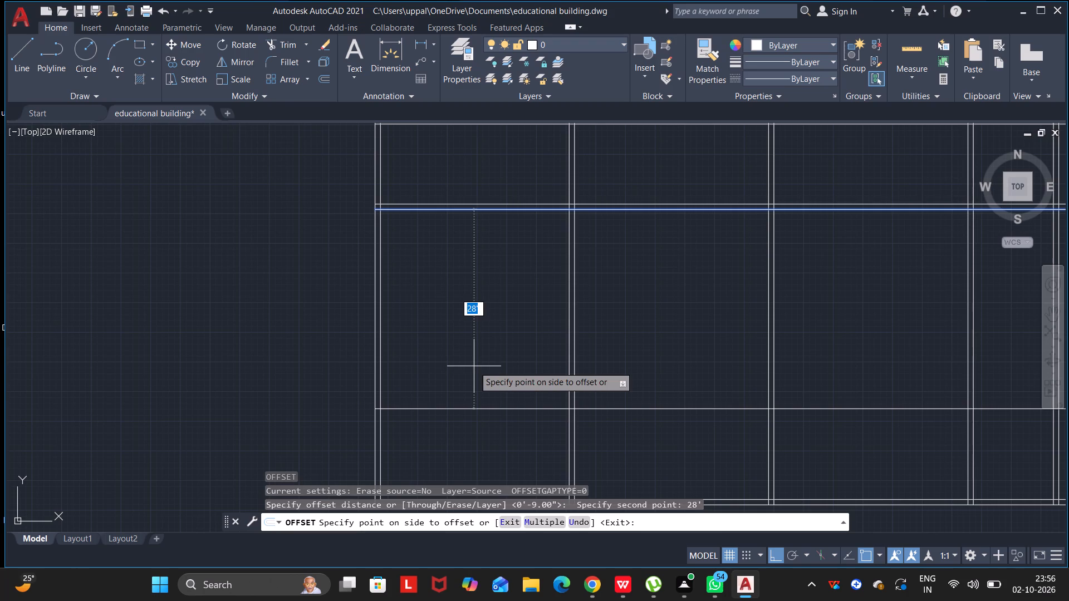
left_click(474, 366)
key("Escape")
key("Escape")
key("Escape")
key("Escape")
key("Escape")
Offset the fifth horizontal partition's line 9" up toward the fourth horizontal partition to form its thickness.
left_click(477, 407)
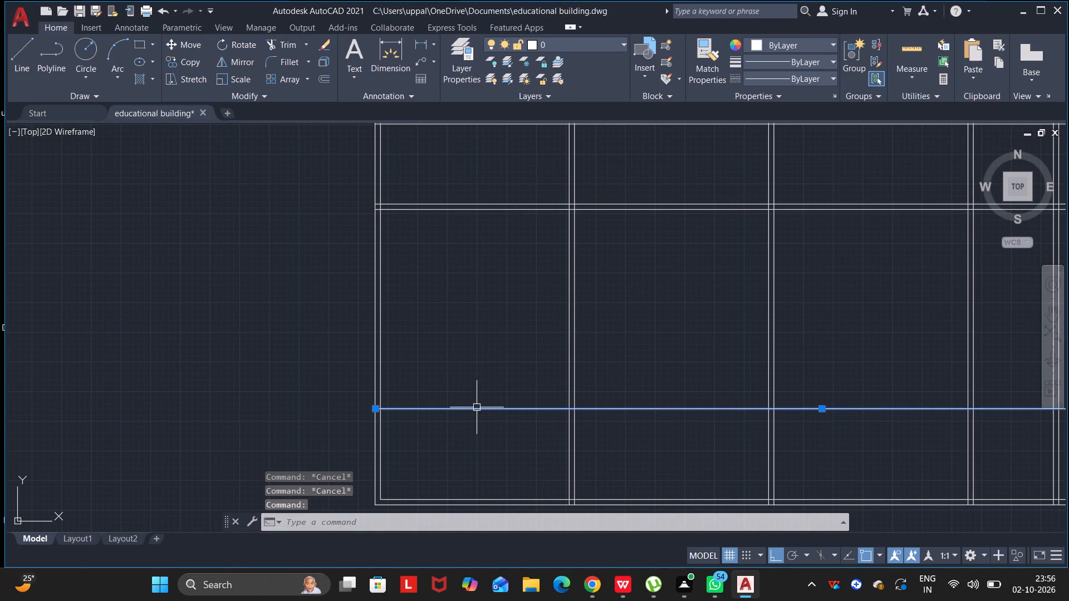
key("o")
key("Return")
left_click(477, 407)
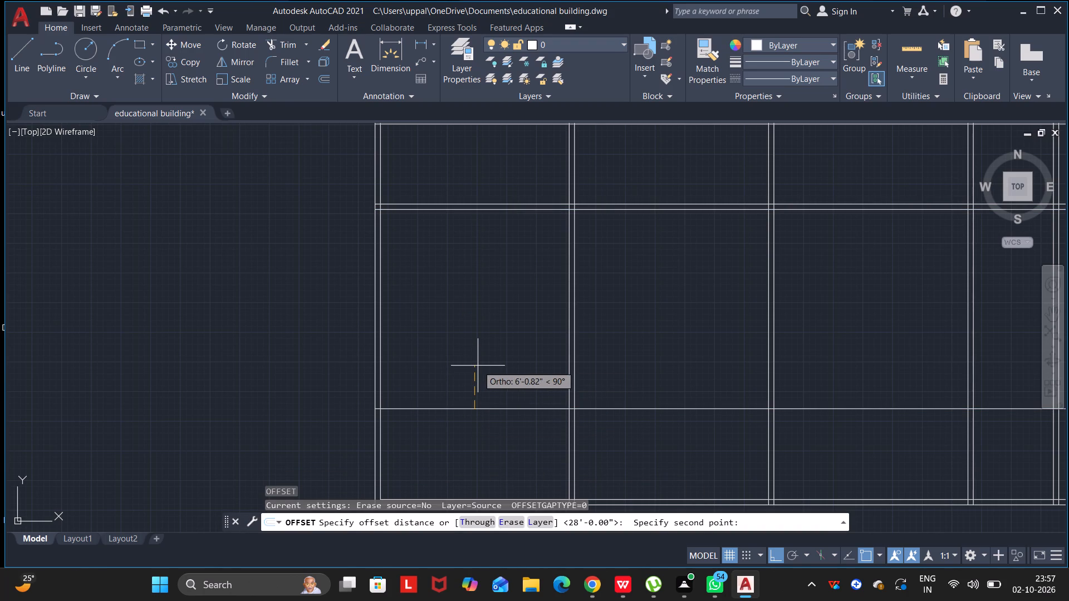
key("9")
key("Return")
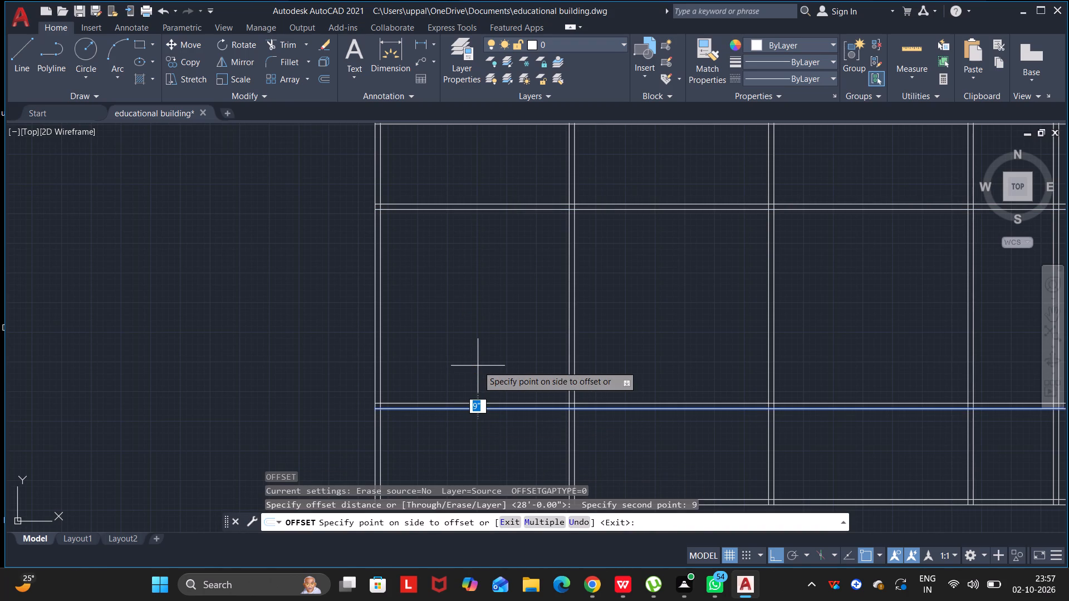
left_click(478, 366)
key("Escape")
key("Escape")
key("Escape")
key("Escape")
key("Escape")
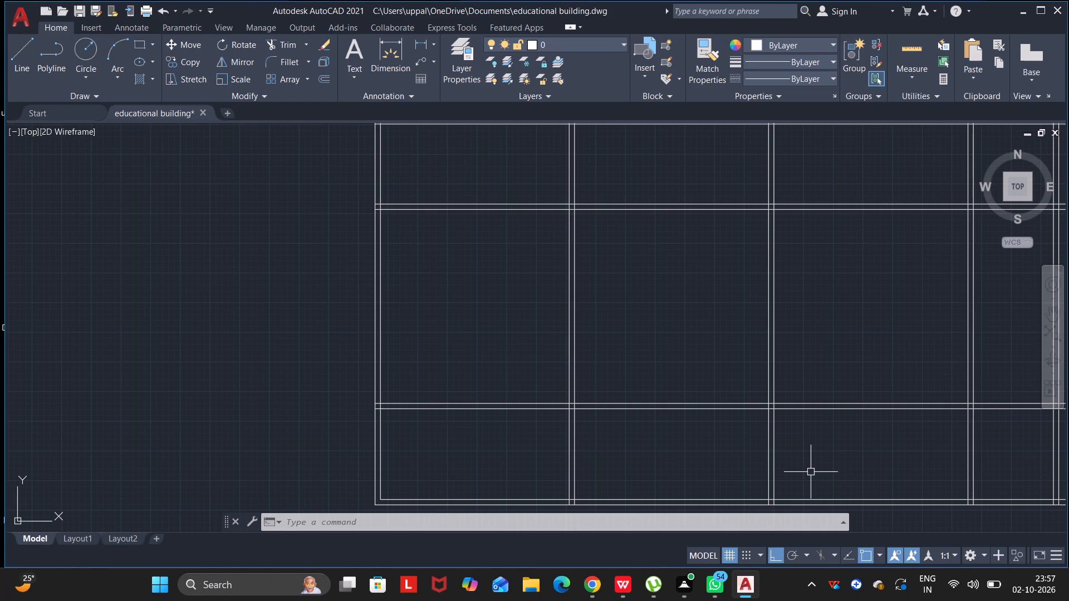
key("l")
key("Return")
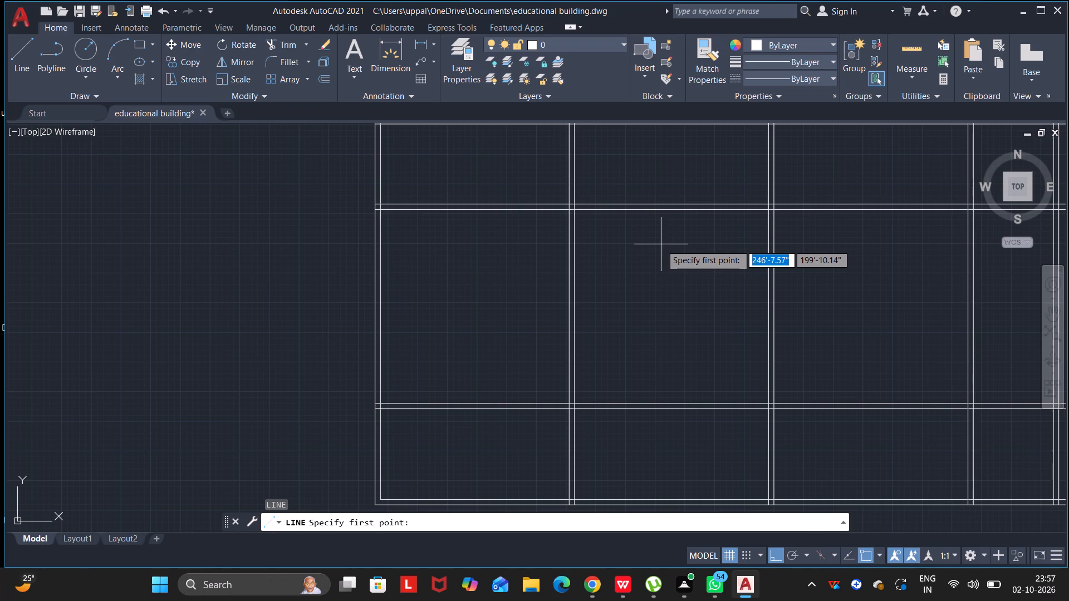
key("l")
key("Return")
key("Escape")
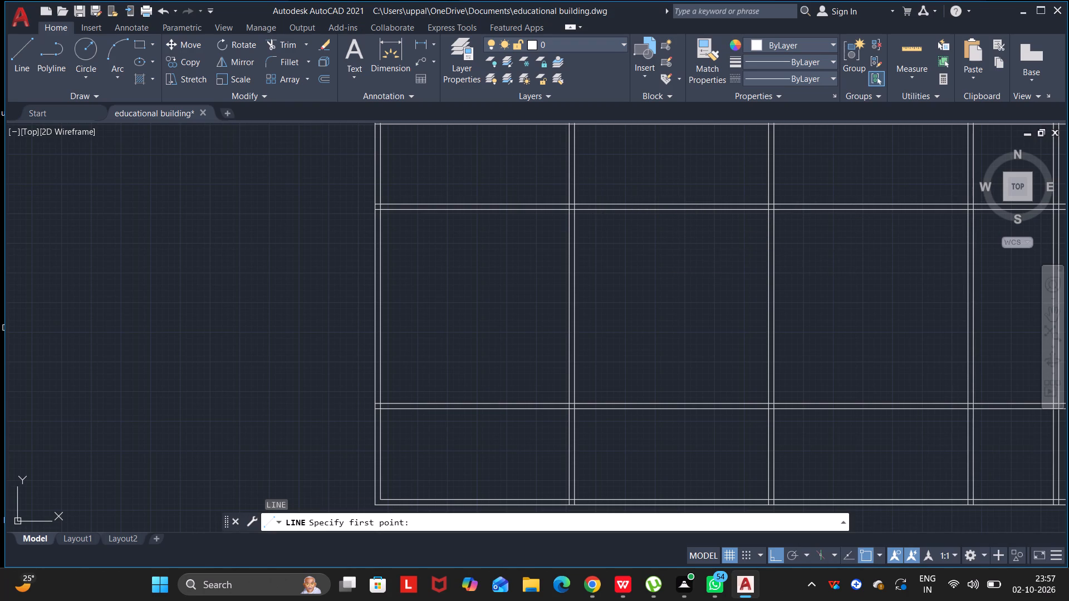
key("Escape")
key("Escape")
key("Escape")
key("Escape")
Draw a line along the fourth horizontal partition's lower face between the facing sides of the first and second vertical partitions.
key("l")
key("Return")
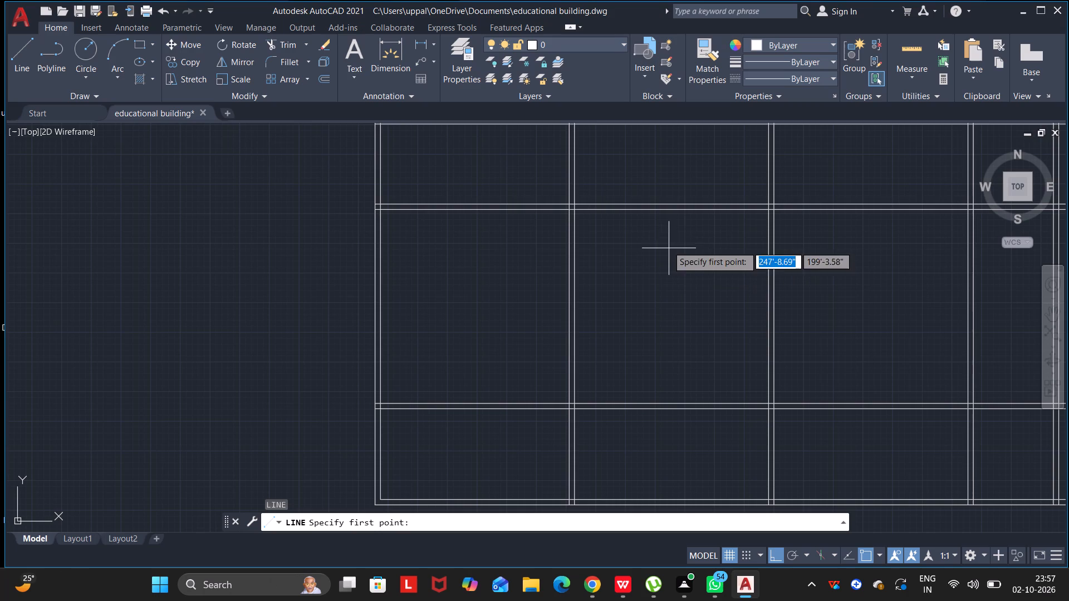
left_click(576, 212)
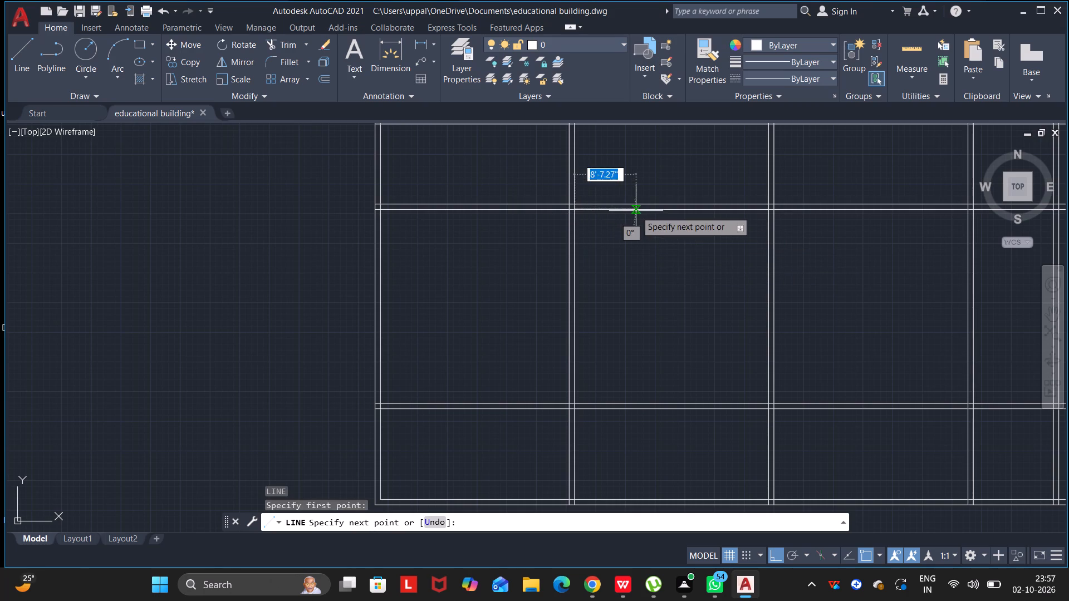
left_click(767, 208)
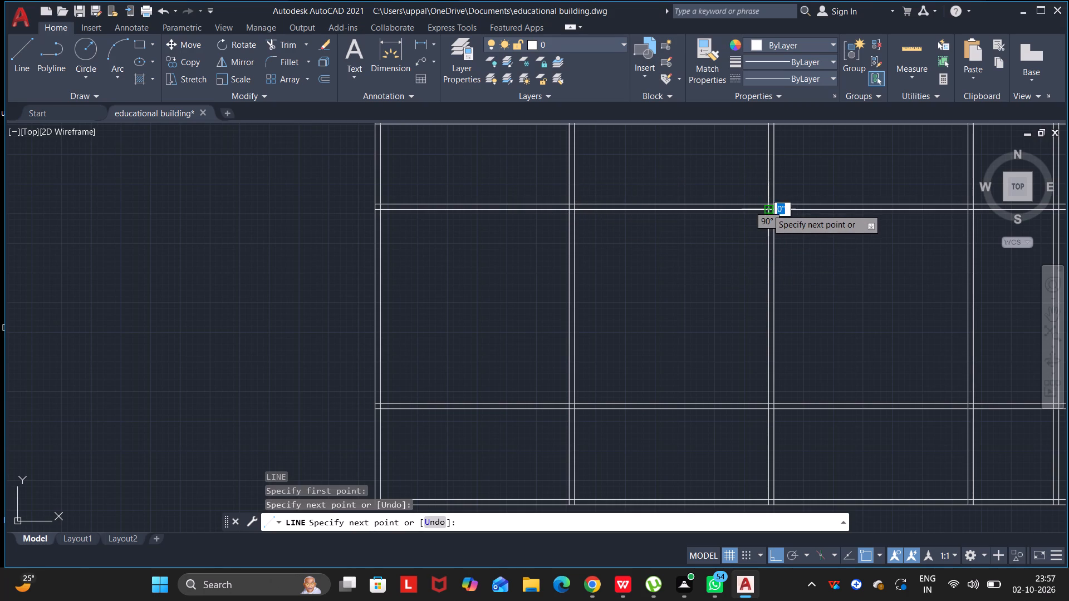
key("Escape")
key("Escape")
key("Escape")
key("Escape")
key("Escape")
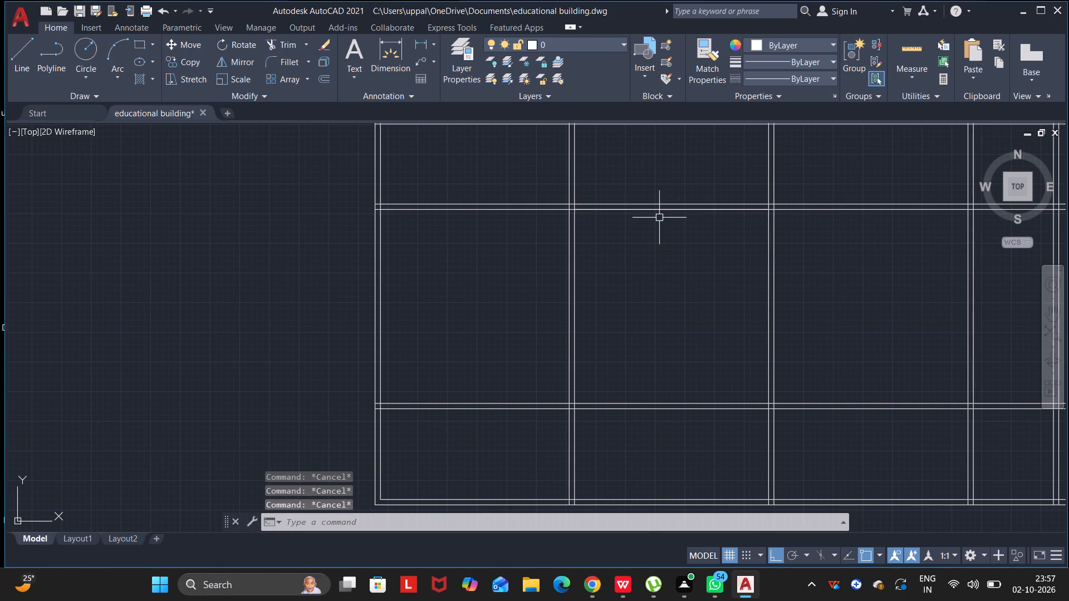
Draw a vertical line from the midpoint of that short horizontal line down to the bottom exterior wall's inner face.
key("l")
key("Return")
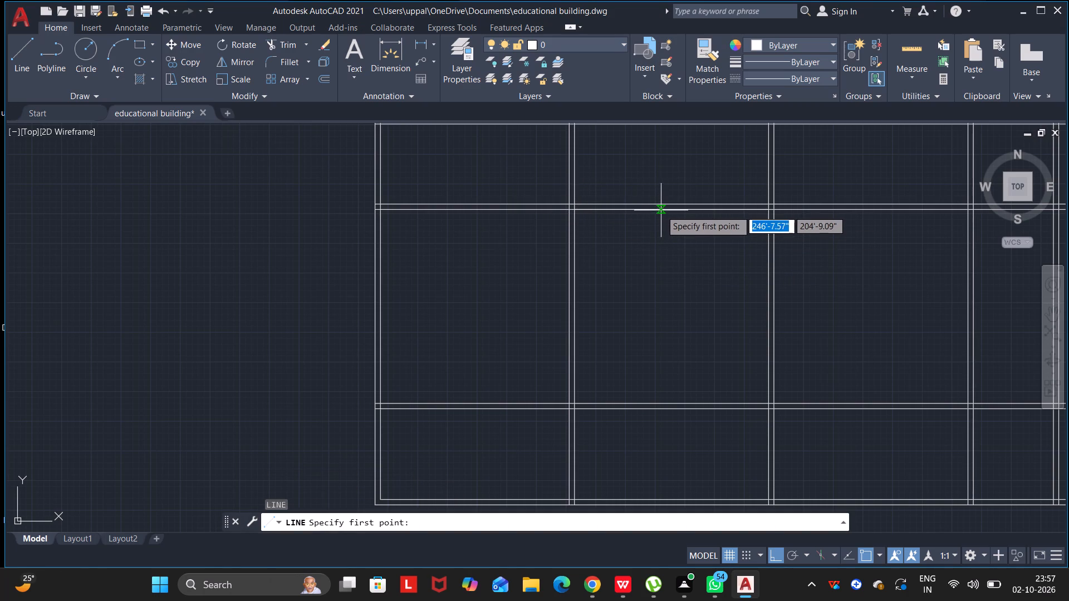
left_click_drag(668, 211, 668, 218)
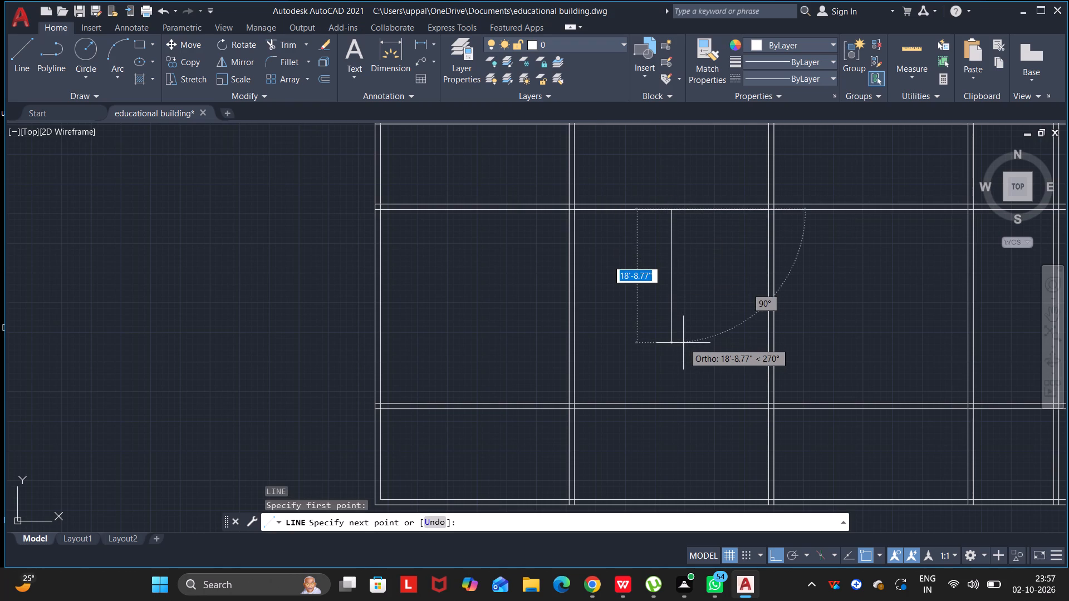
scroll(676, 350, "down", 2)
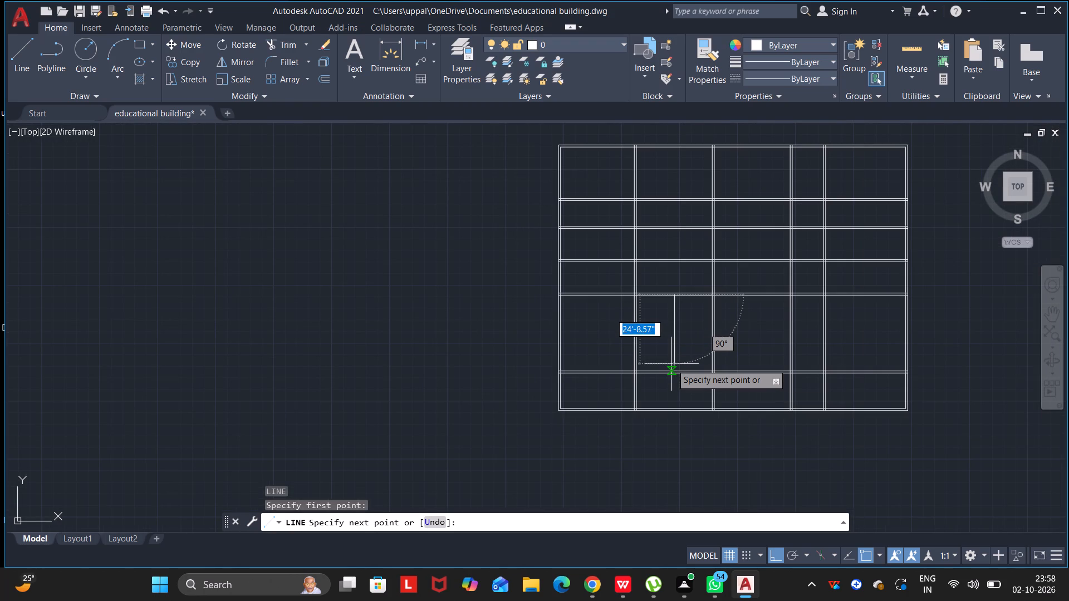
scroll(674, 406, "up", 4)
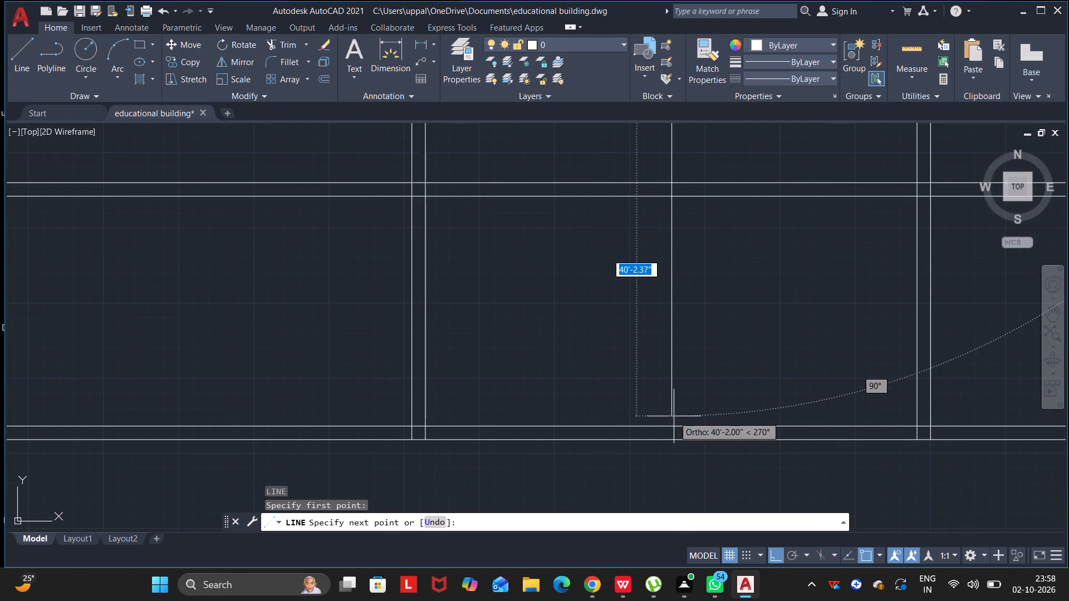
left_click(674, 423)
key("Escape")
key("Escape")
key("Escape")
key("Escape")
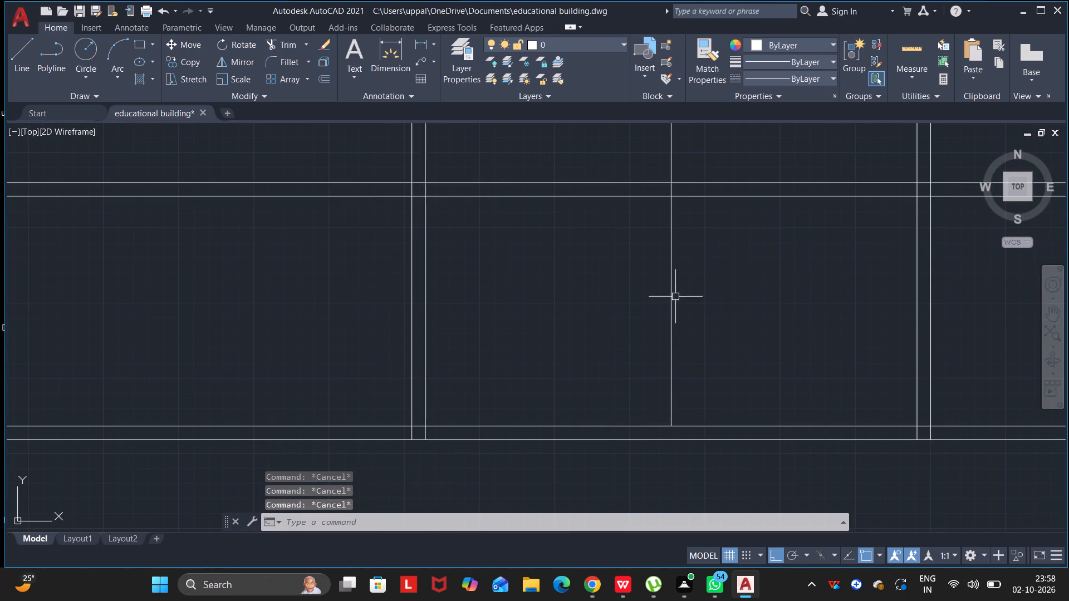
Draw a vertical line from the same midpoint up to the first horizontal partition's lower face.
scroll(674, 292, "down", 6)
key("Escape")
middle_click_drag(661, 224, 676, 284)
left_click_drag(675, 268, 676, 284)
left_click(676, 284)
scroll(688, 305, "up", 4)
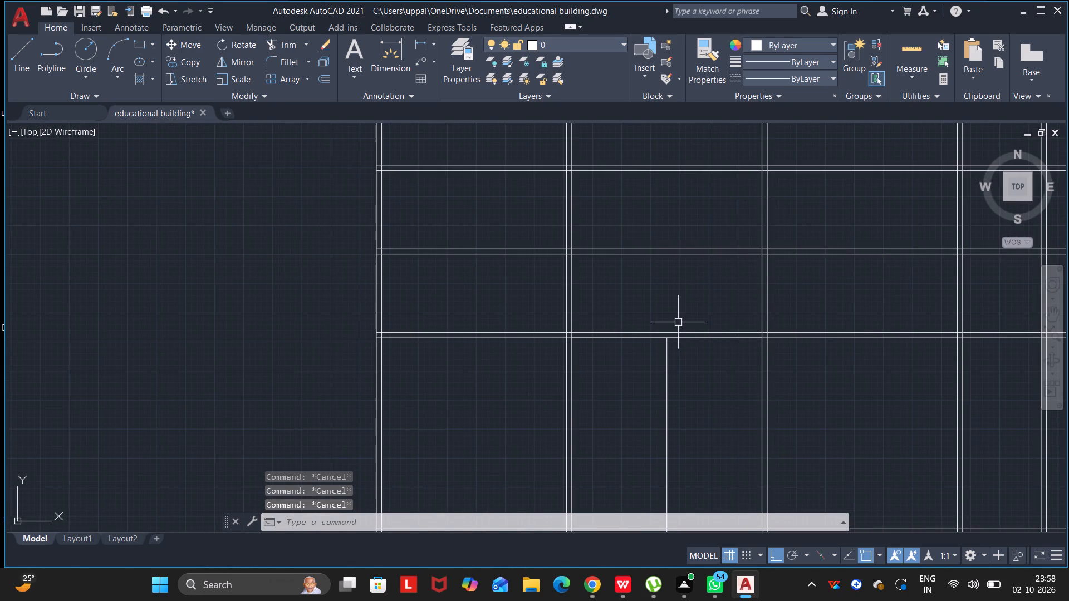
key("l")
key("Return")
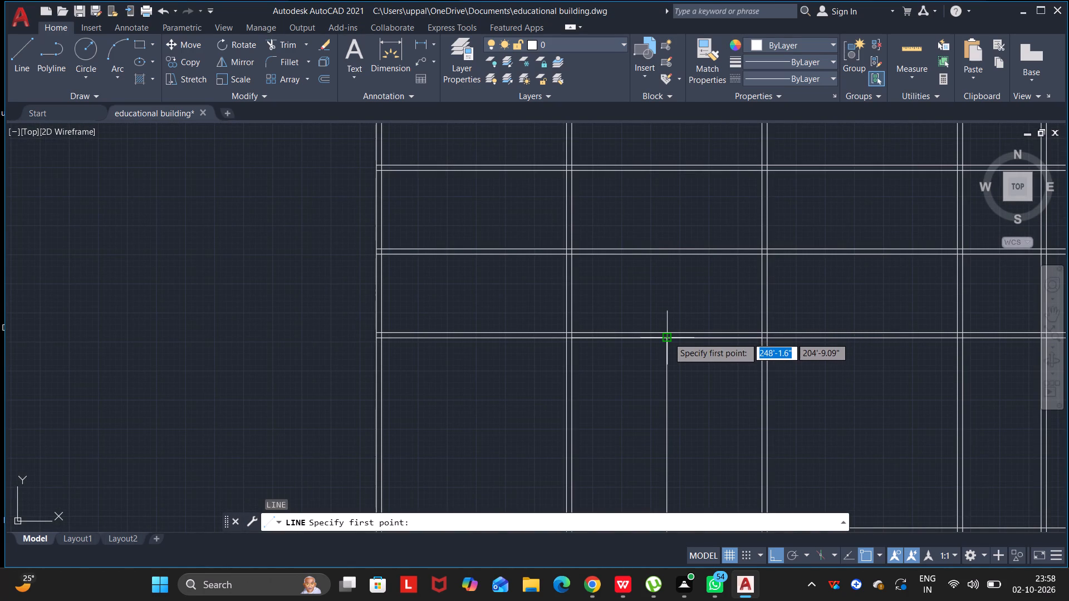
left_click(668, 339)
scroll(672, 243, "down", 3)
scroll(675, 181, "up", 5)
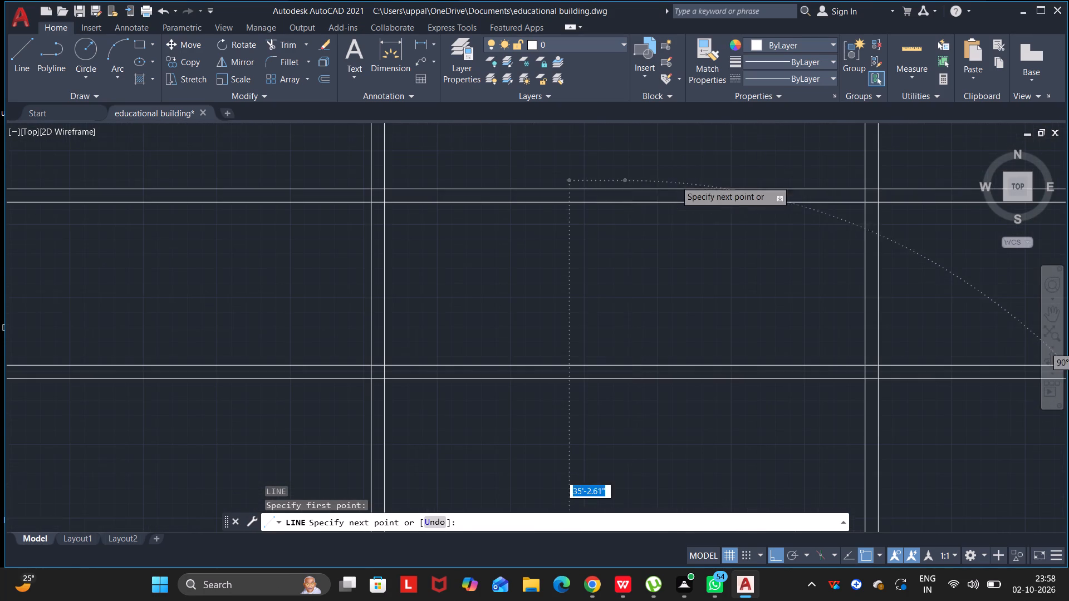
left_click(625, 203)
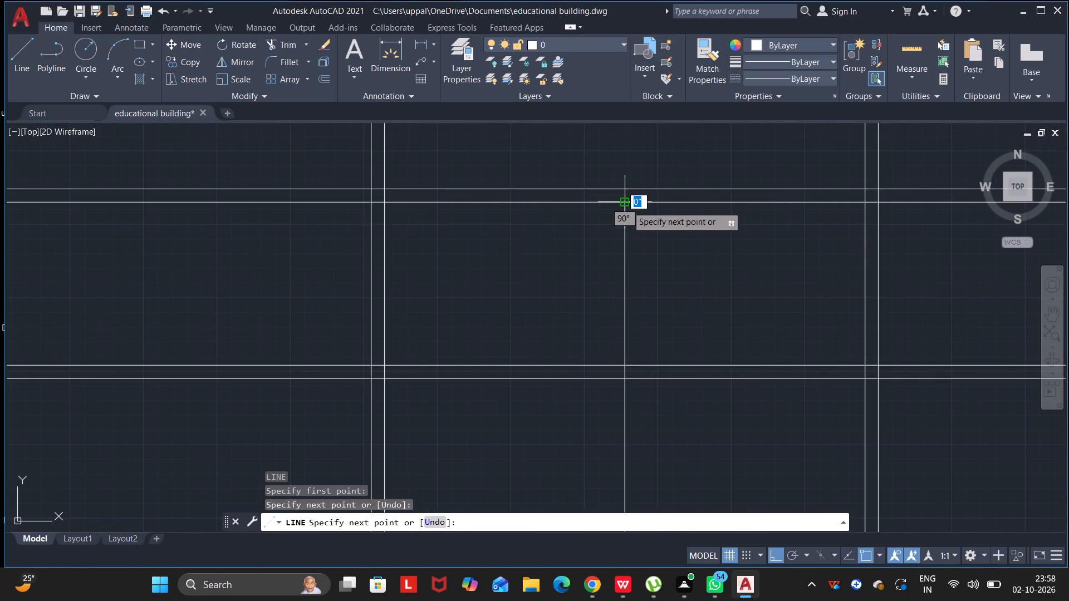
key("Escape")
key("Escape")
key("Escape")
key("Escape")
key("Escape")
key("Escape")
Offset the upper bay-centred vertical line below the first horizontal partition 9" toward the second vertical partition to form its thickness.
left_click(625, 255)
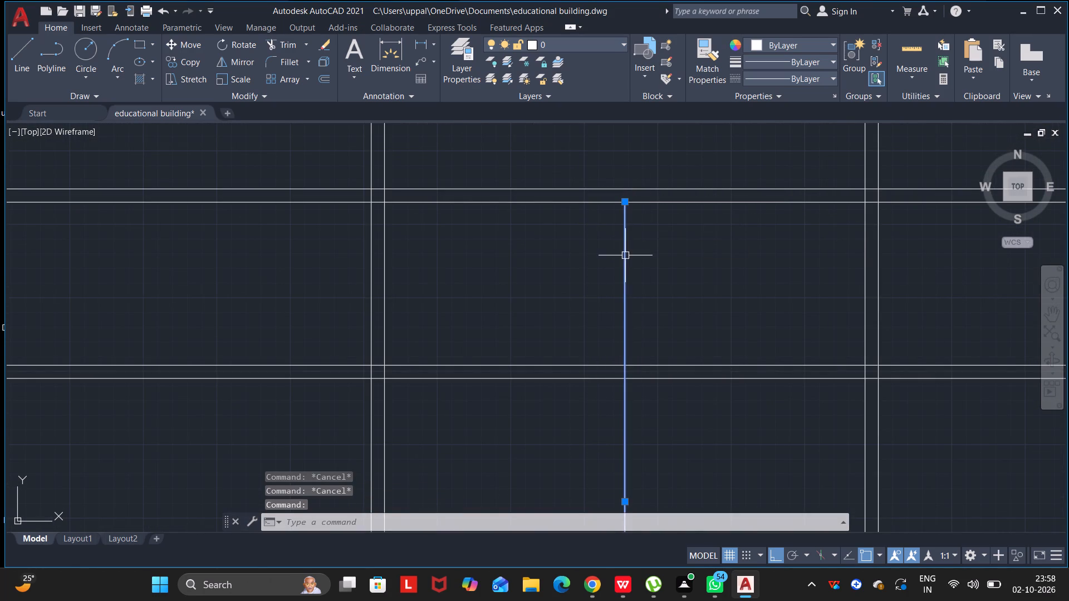
key("o")
key("Return")
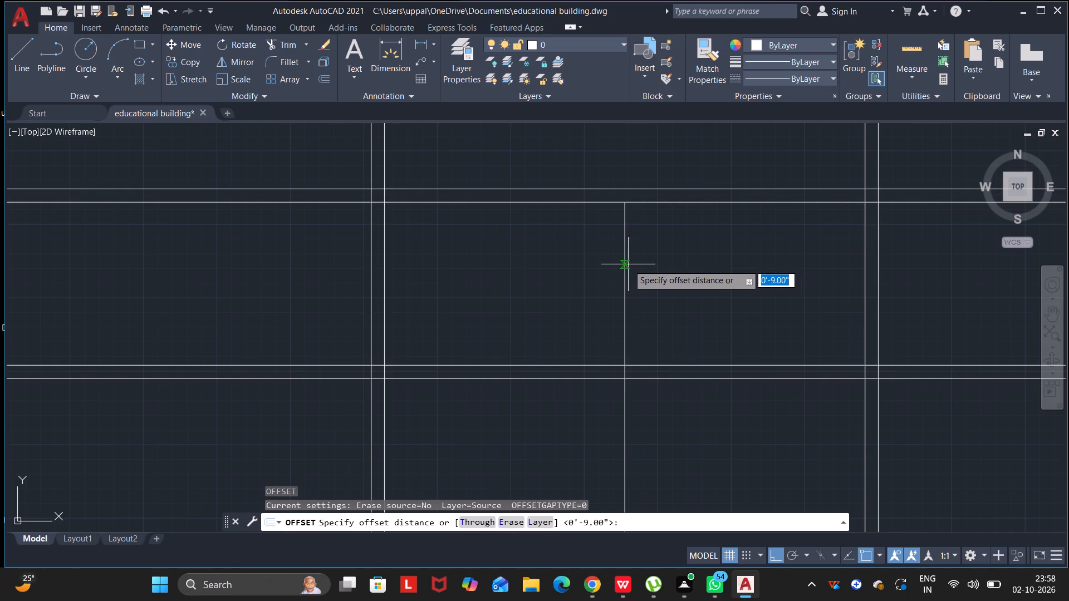
left_click(625, 263)
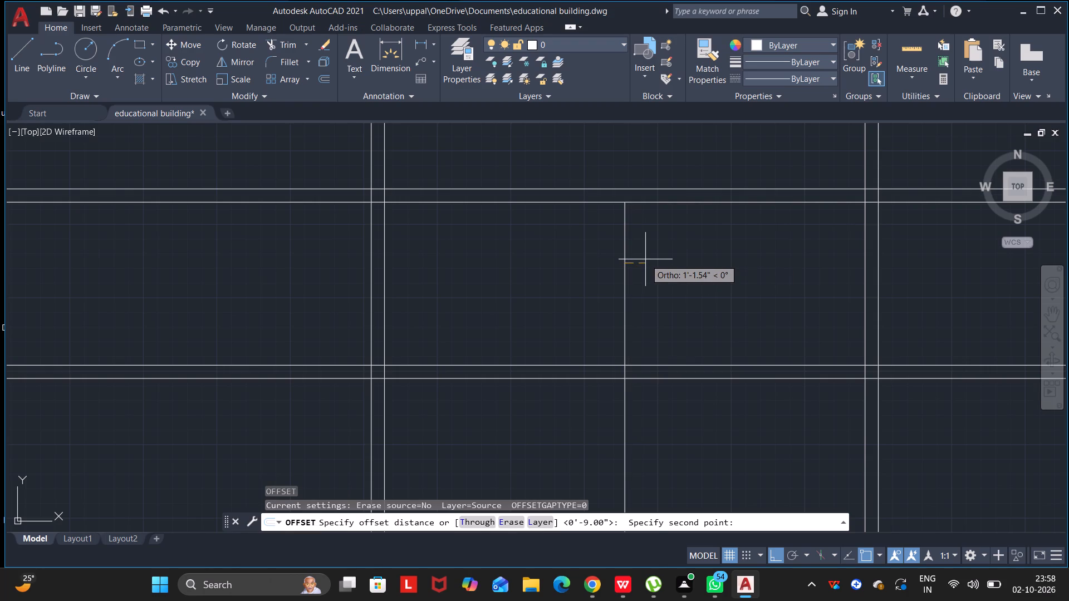
key("9")
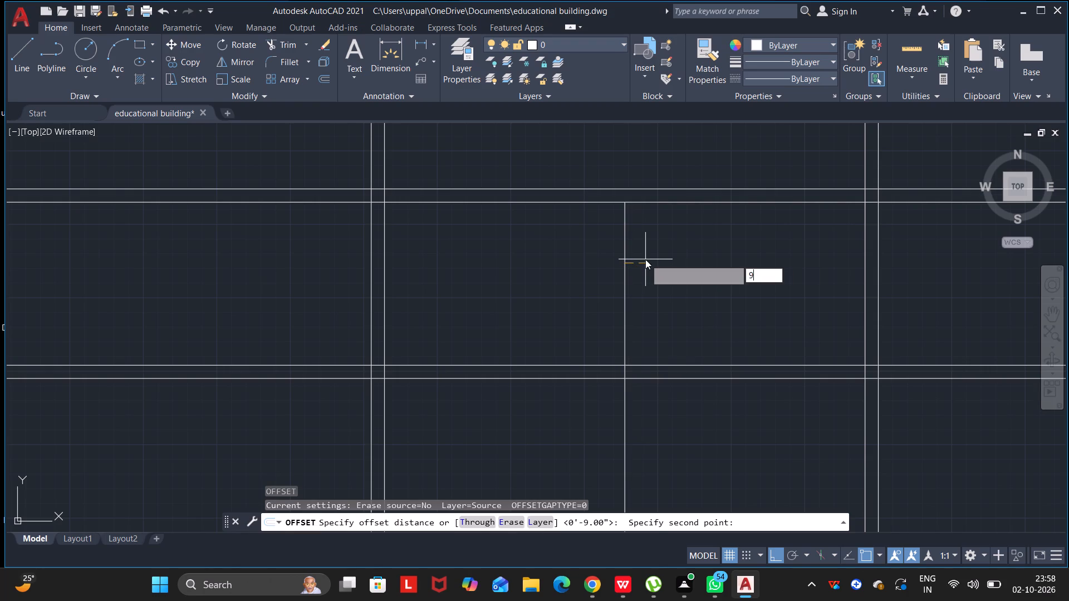
key("Return")
left_click(645, 260)
key("Escape")
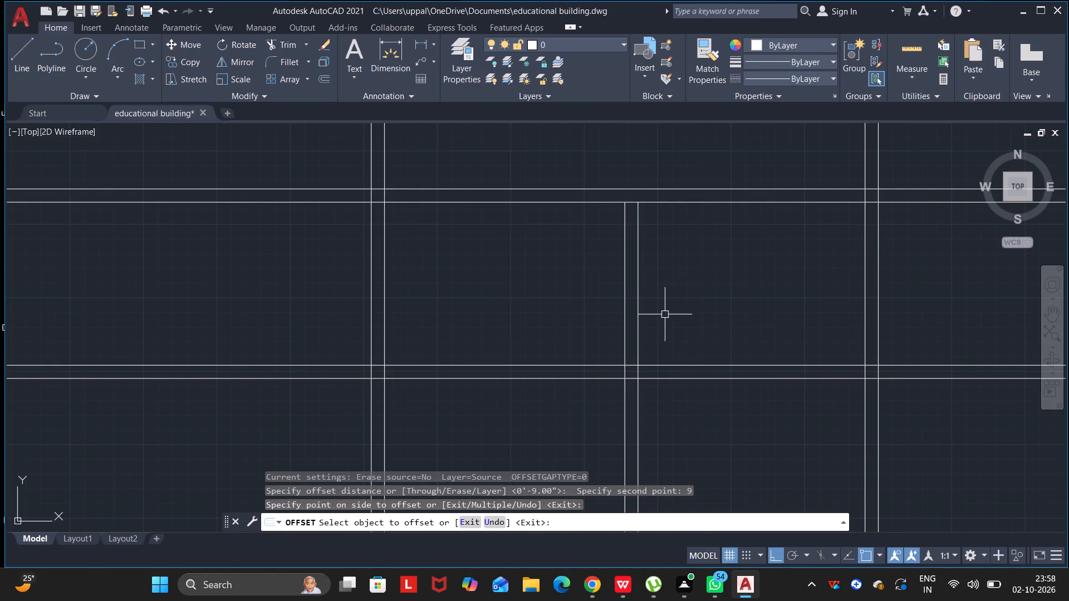
key("Escape")
key("Escape")
key("Escape")
key("Escape")
key("Escape")
Draw a horizontal line about 96'-9" long between the third and fourth horizontal partitions, from the first vertical partition to the far exterior wall's inner face.
scroll(670, 301, "down", 2)
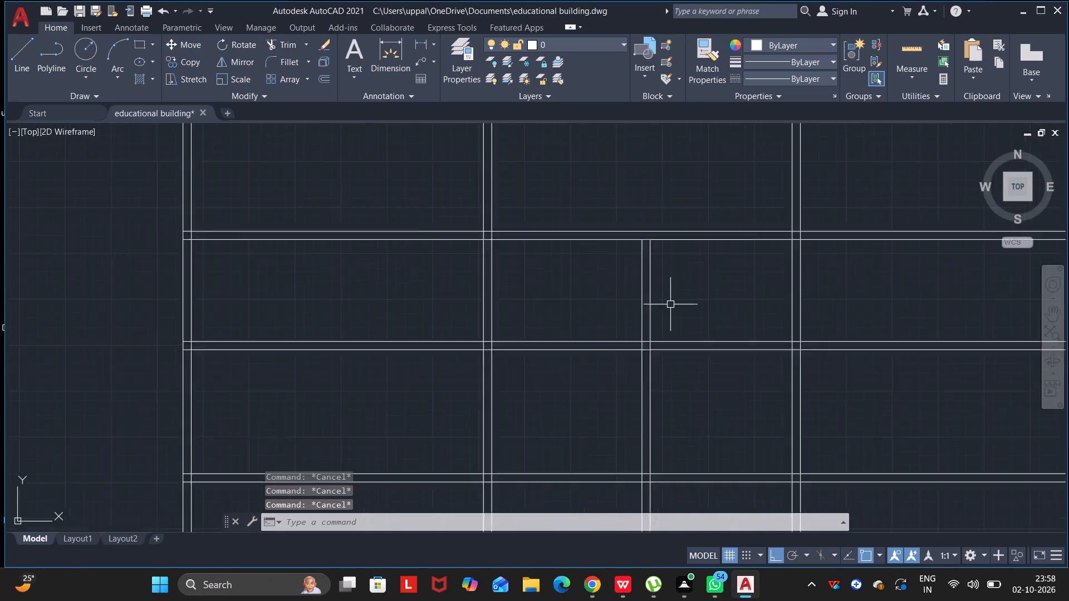
scroll(670, 304, "down", 2)
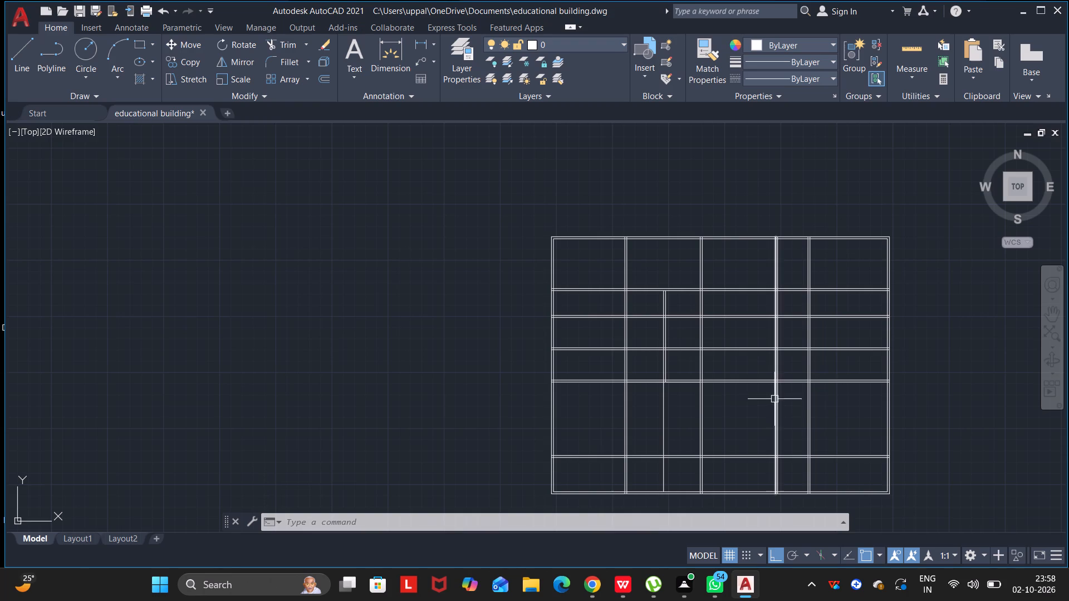
scroll(631, 358, "up", 2)
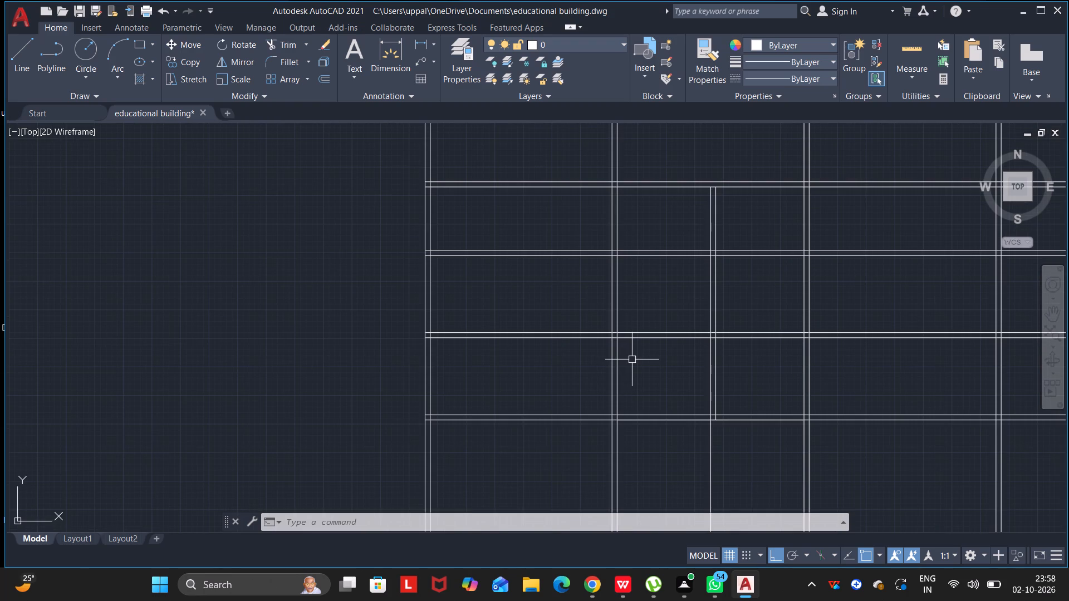
key("l")
key("Return")
scroll(619, 357, "up", 2)
scroll(621, 363, "down", 4)
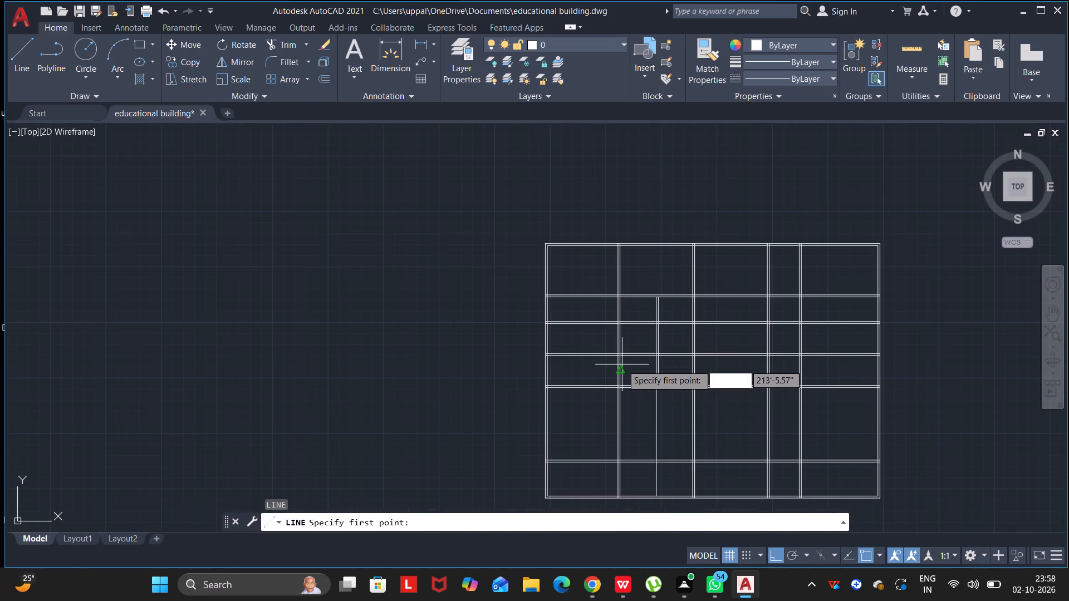
scroll(622, 364, "up", 2)
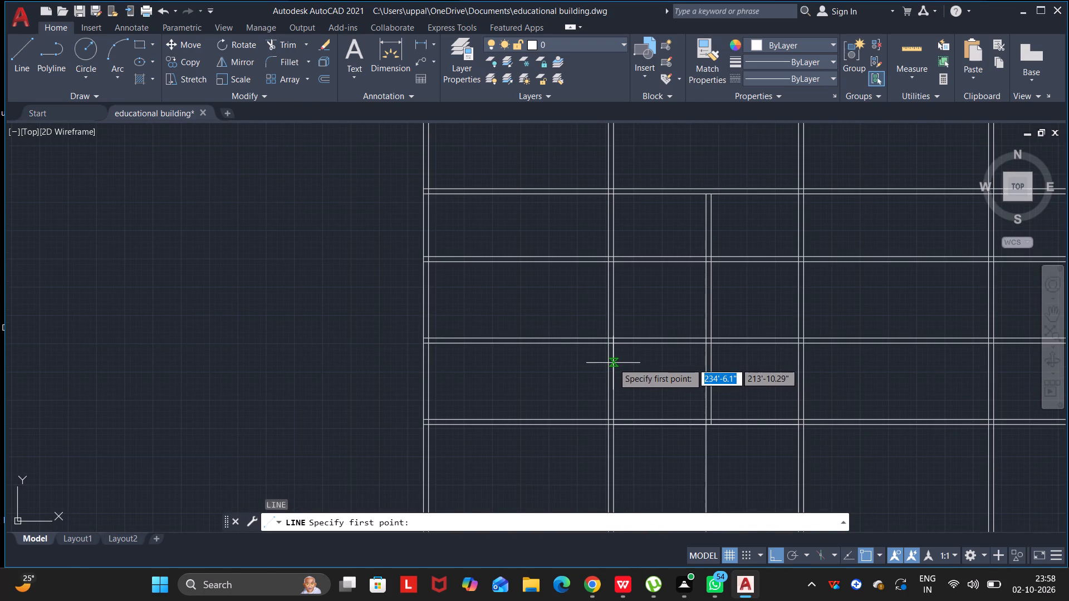
left_click(613, 364)
scroll(979, 366, "down", 2)
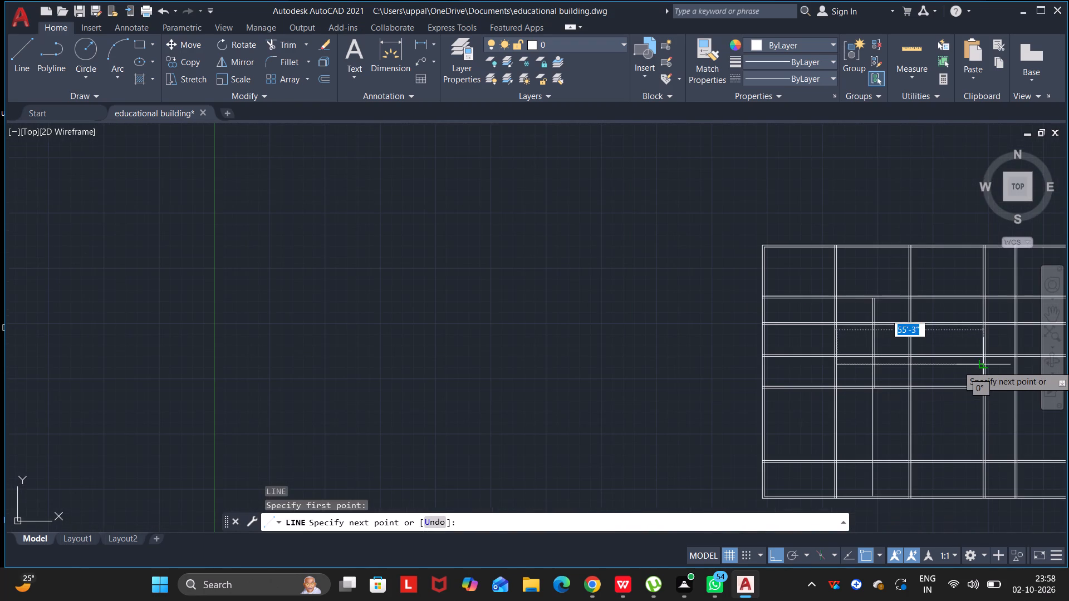
middle_click_drag(978, 366, 803, 392)
left_click_drag(971, 366, 803, 392)
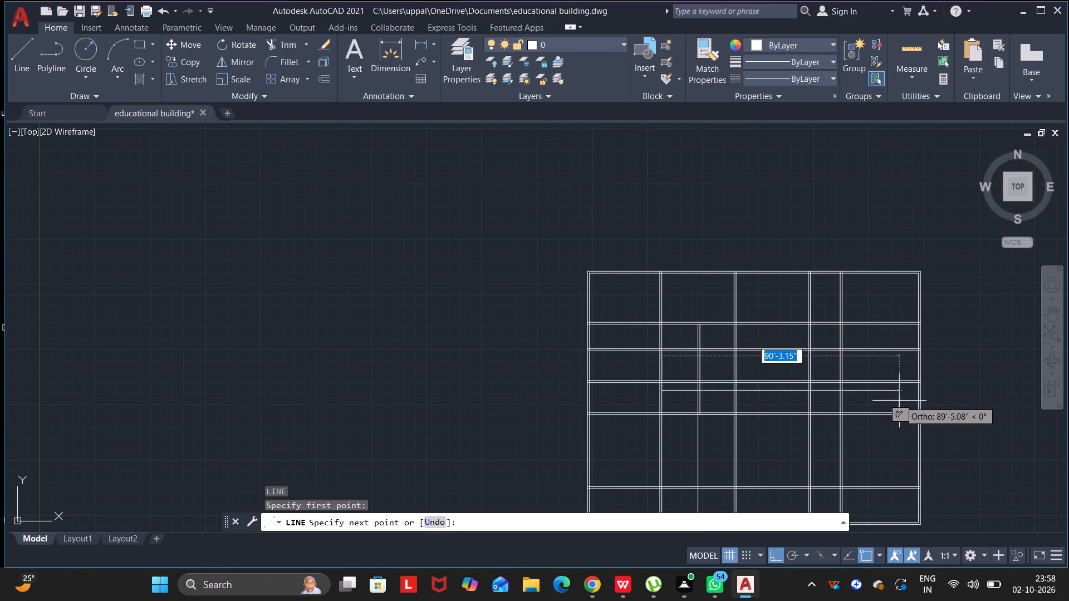
scroll(908, 401, "up", 2)
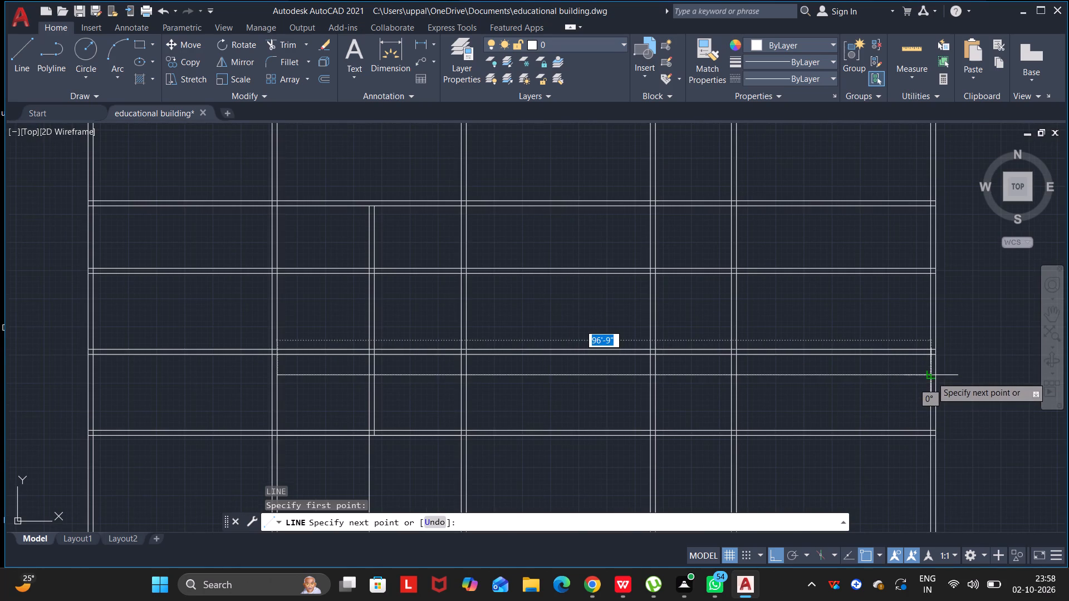
left_click(932, 377)
key("Escape")
key("Escape")
key("Escape")
key("Escape")
key("Escape")
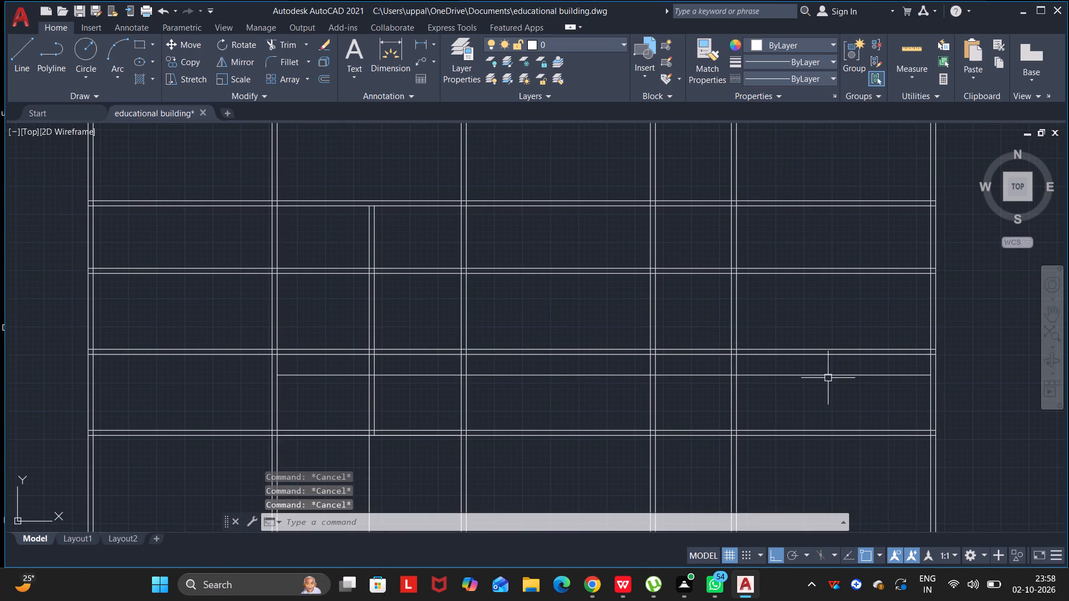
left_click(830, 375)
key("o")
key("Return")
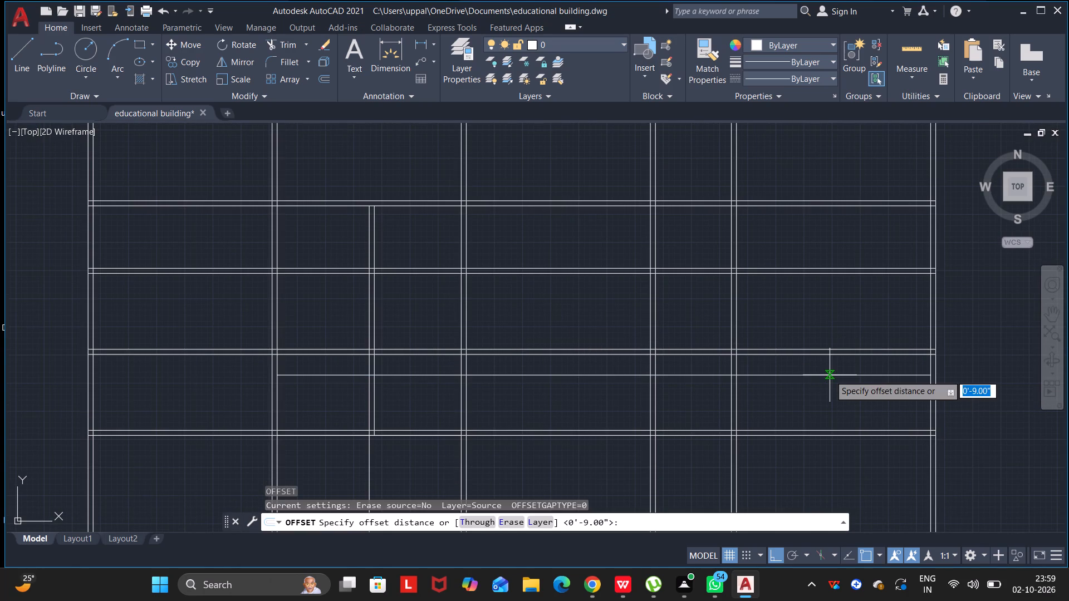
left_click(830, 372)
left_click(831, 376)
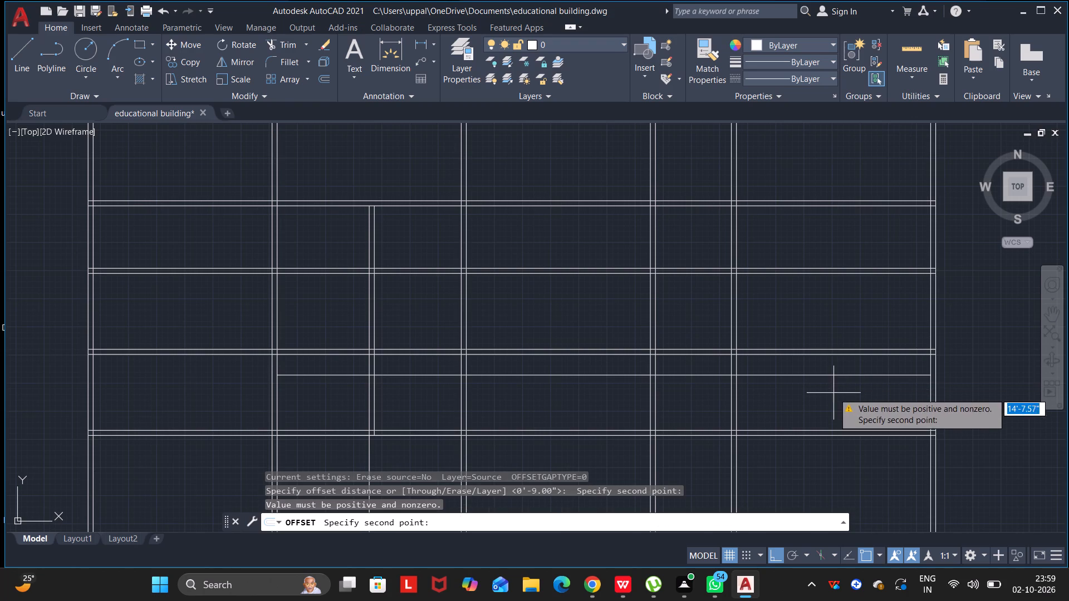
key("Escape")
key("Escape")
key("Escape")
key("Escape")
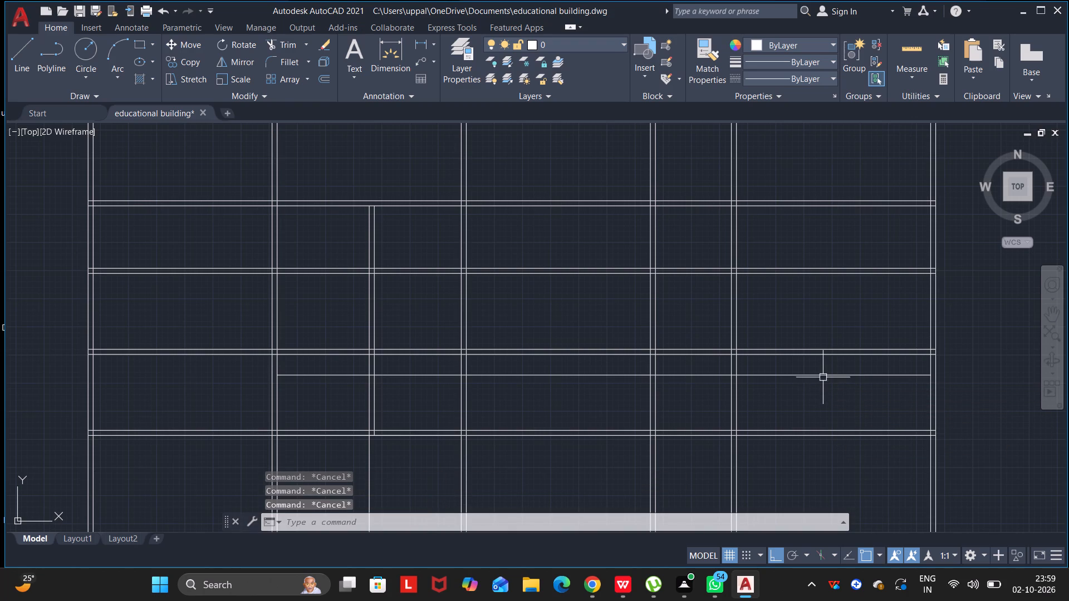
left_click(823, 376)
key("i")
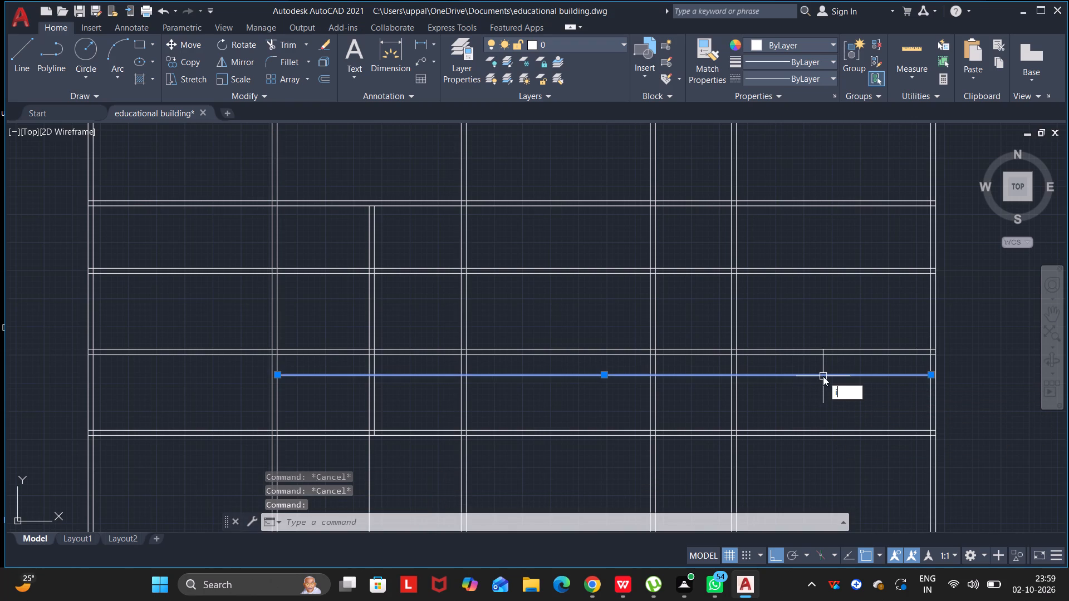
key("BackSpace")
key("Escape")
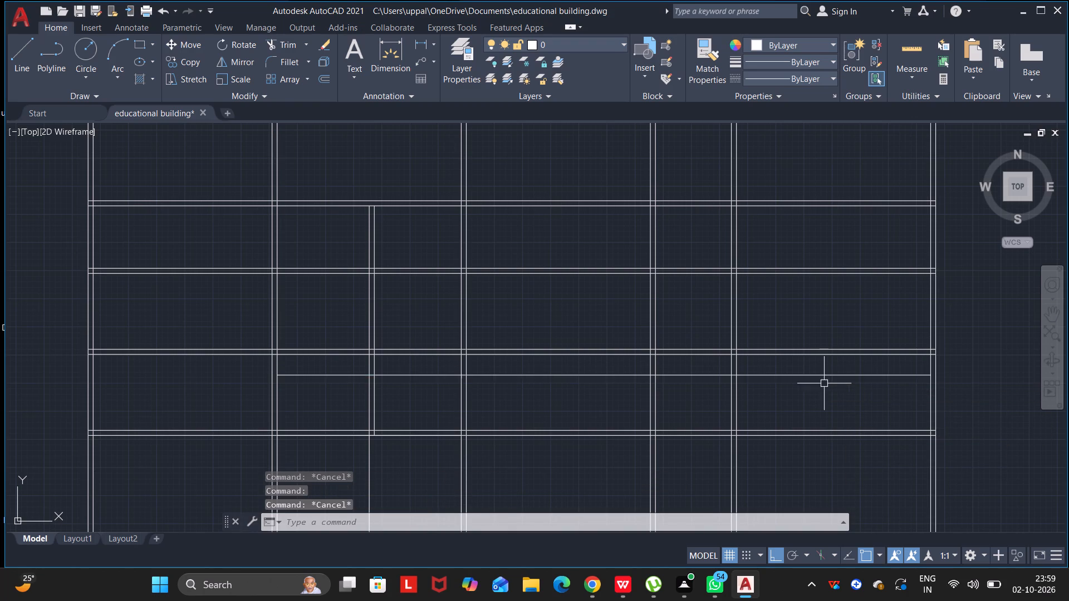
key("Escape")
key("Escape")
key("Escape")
Offset the new horizontal line 9" down toward the fourth horizontal partition to form its thickness.
left_click(821, 373)
key("o")
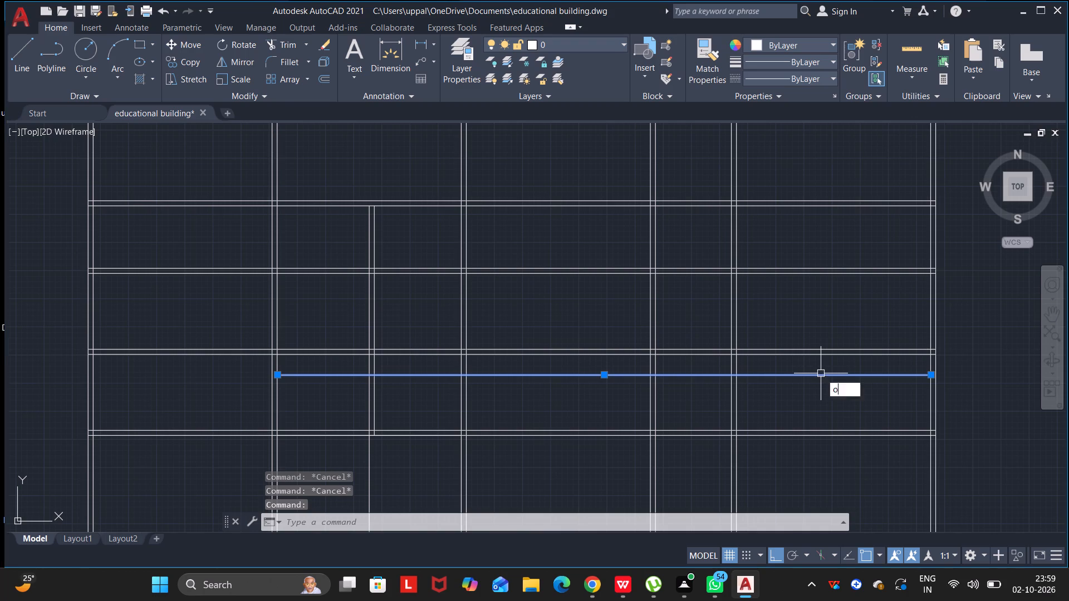
key("Return")
left_click(821, 376)
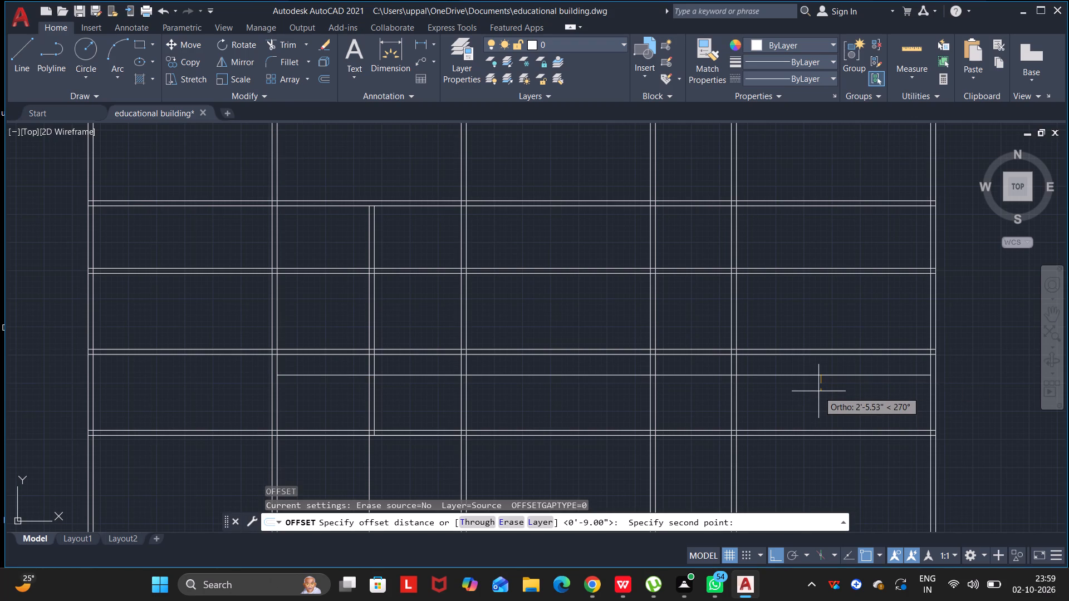
key("9")
key("Return")
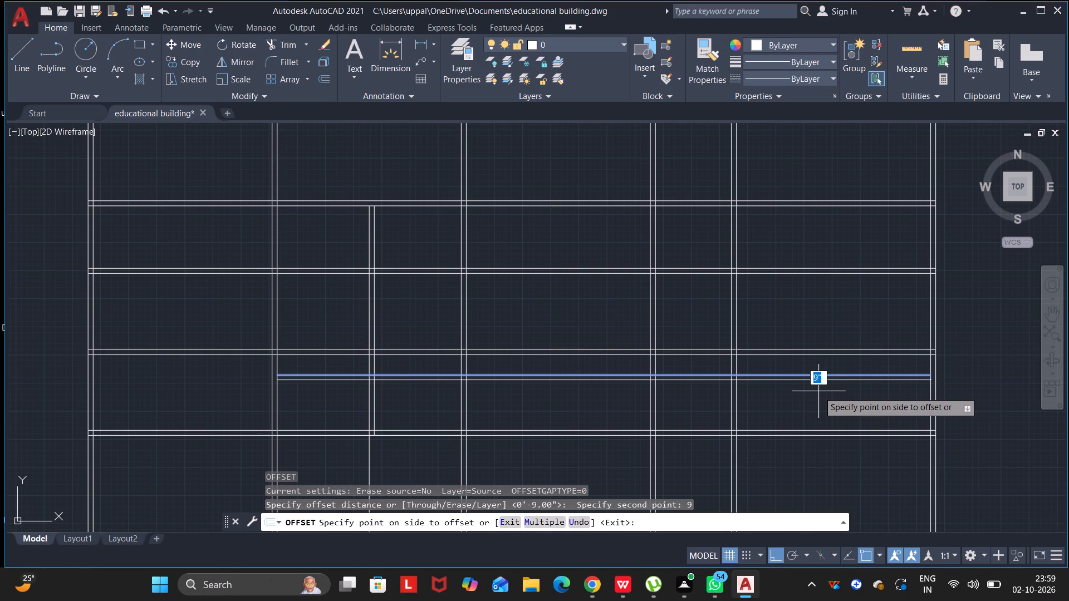
left_click(818, 391)
key("Escape")
key("Escape")
key("Escape")
key("Escape")
Trim the second horizontal partition and the second to fourth vertical partitions out of the area between the first and third horizontal partitions, east of the bay-centred wall.
scroll(598, 403, "down", 1)
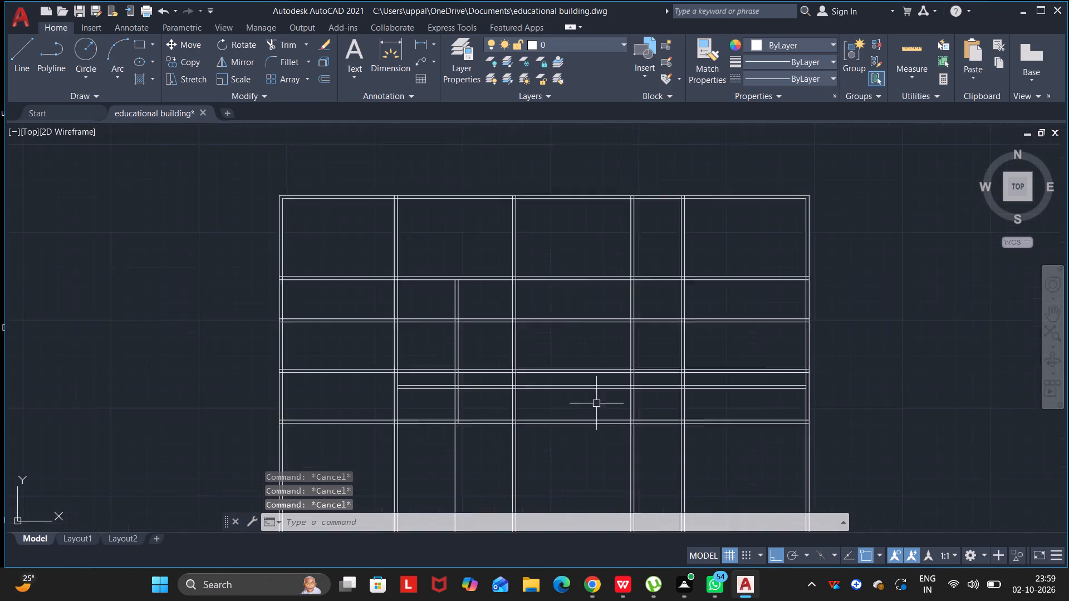
scroll(596, 403, "down", 2)
middle_click_drag(560, 380, 661, 298)
left_click_drag(562, 378, 661, 298)
scroll(660, 313, "up", 3)
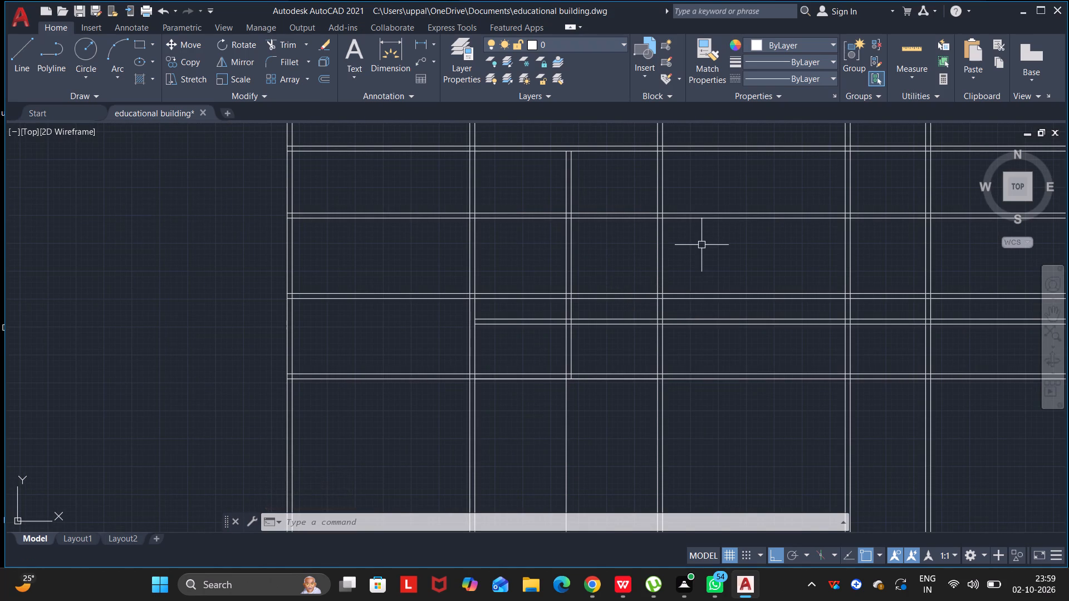
scroll(702, 245, "down", 1)
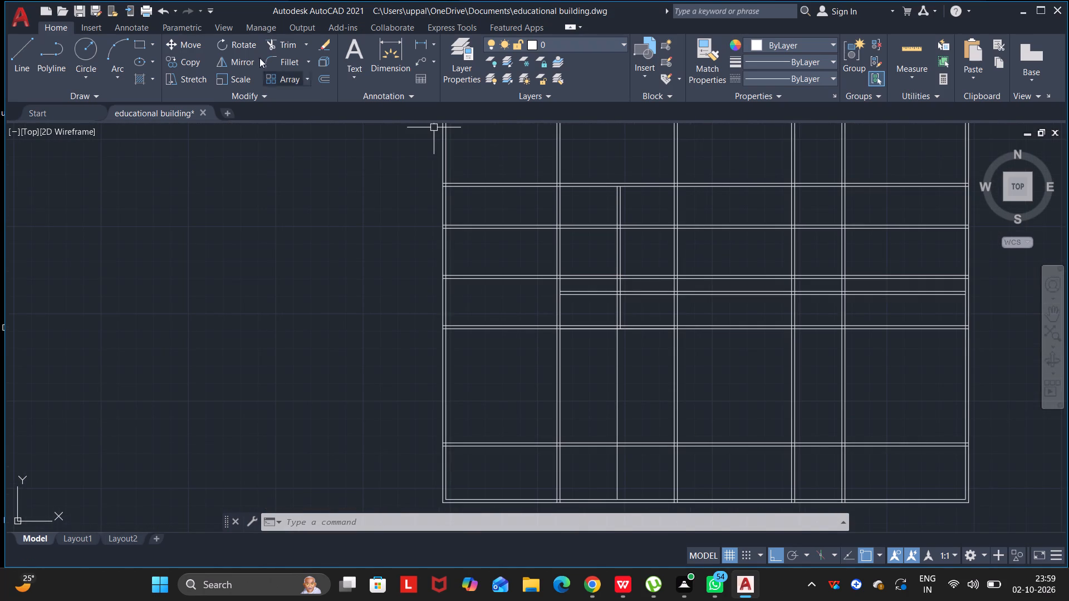
left_click(273, 46)
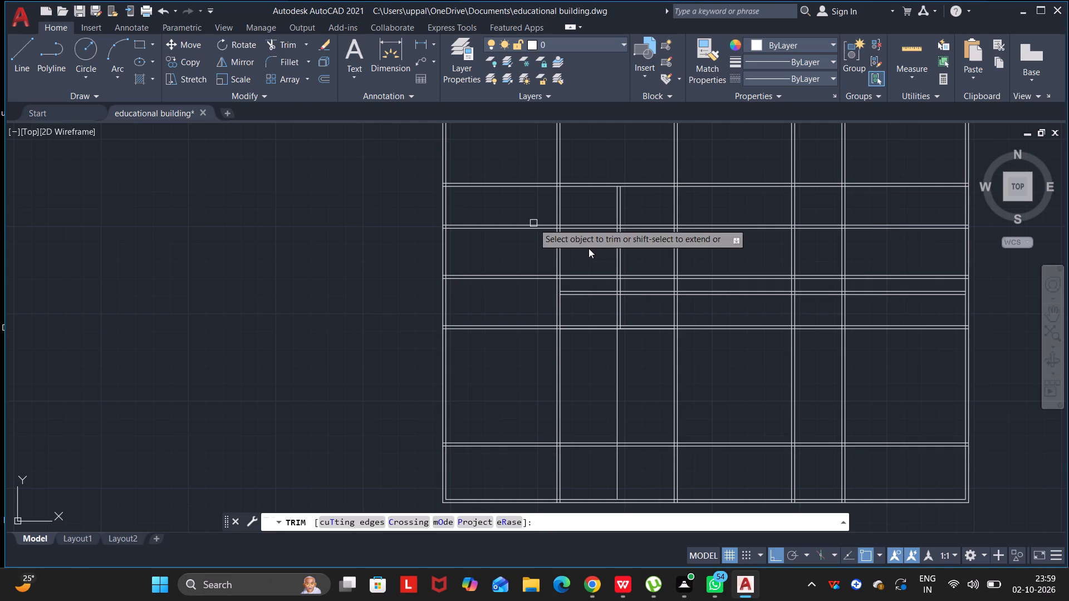
left_click_drag(661, 215, 660, 231)
left_click_drag(660, 231, 889, 218)
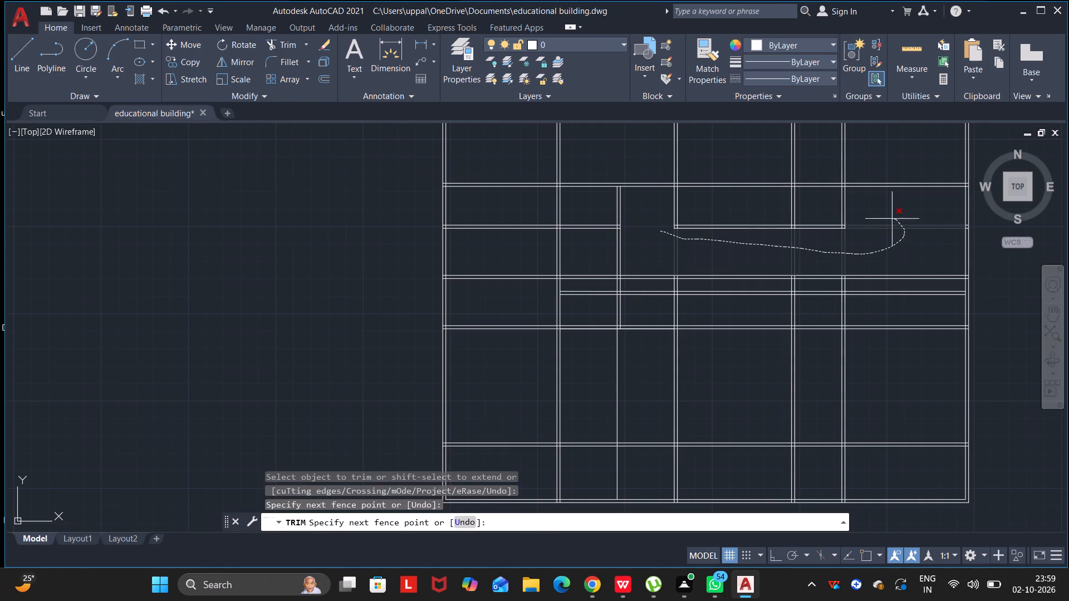
left_click_drag(889, 218, 693, 214)
left_click_drag(691, 214, 672, 215)
left_click_drag(670, 223, 838, 220)
left_click_drag(836, 220, 765, 225)
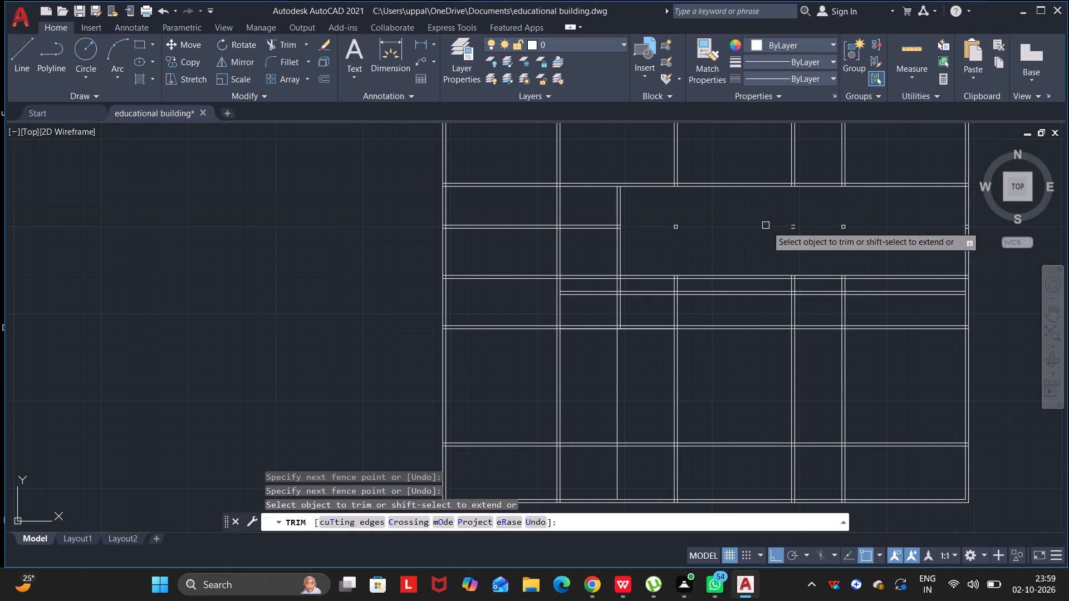
Remove the leftover line stubs where the second, third and fourth vertical partitions crossed the trimmed second horizontal partition.
left_click(791, 218)
left_click_drag(792, 219, 846, 230)
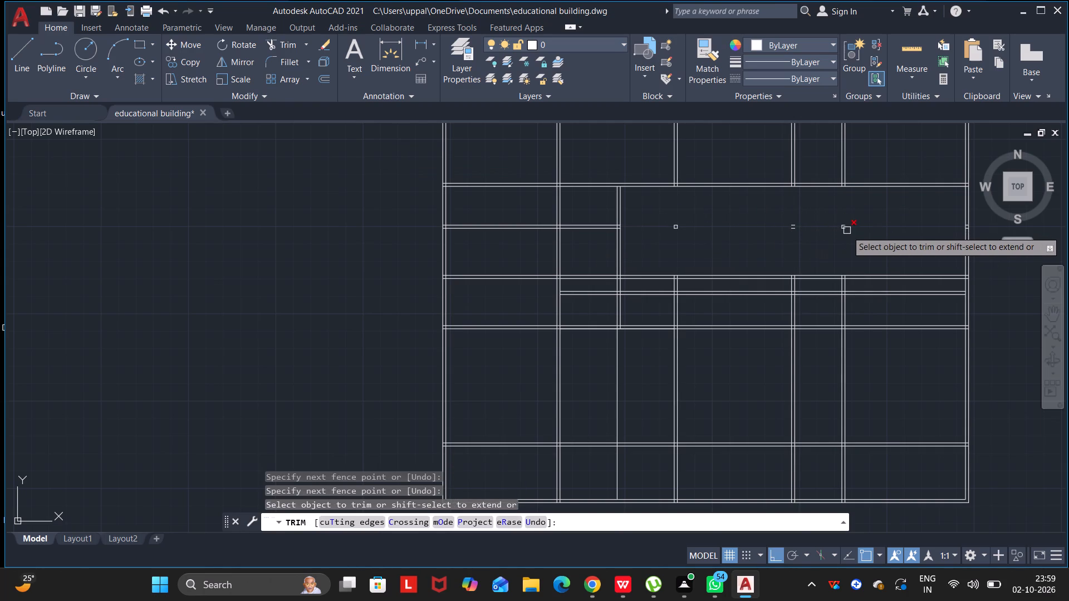
left_click(847, 231)
triple_click(844, 226)
left_click_drag(865, 231, 822, 215)
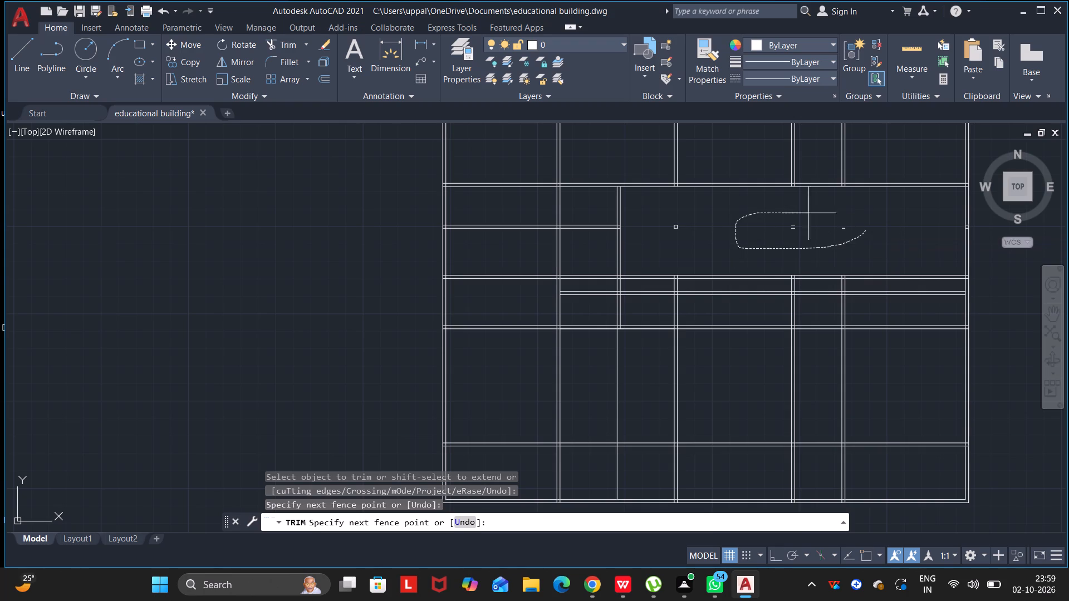
left_click_drag(822, 215, 850, 228)
left_click(846, 229)
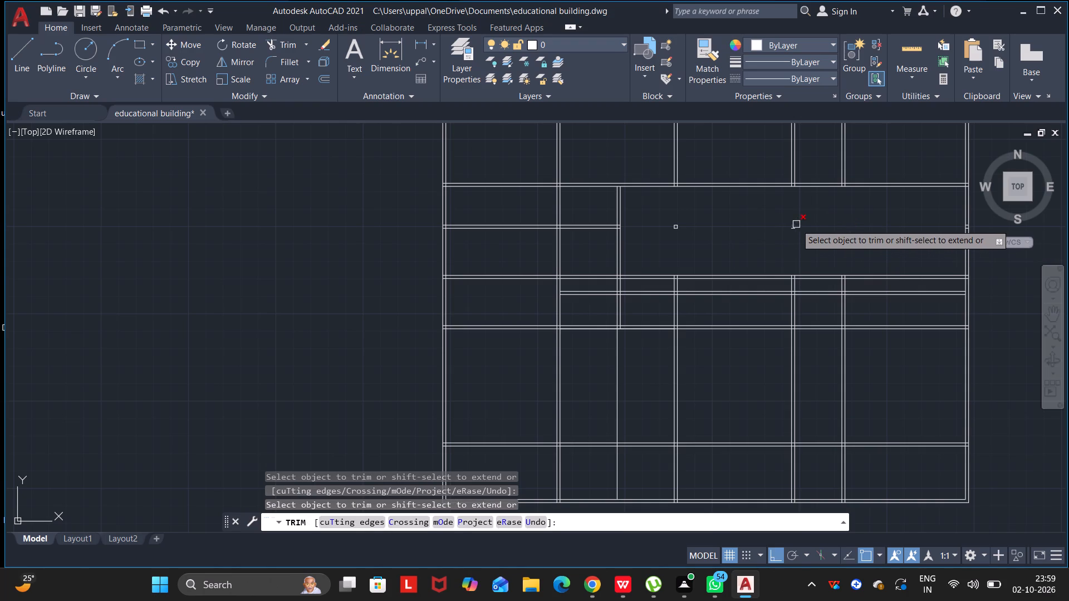
double_click(796, 224)
left_click(796, 226)
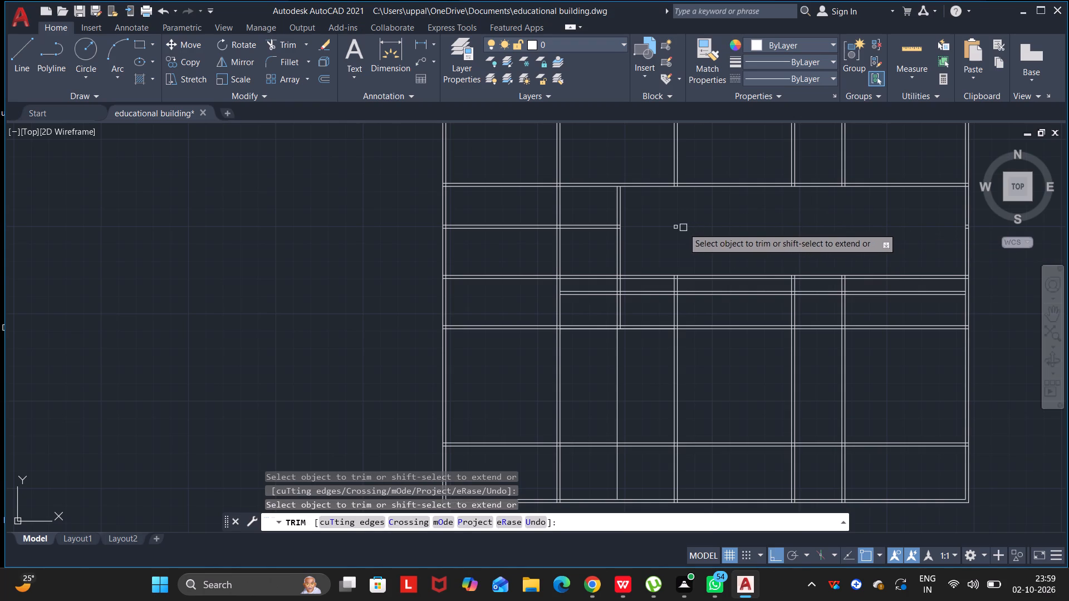
double_click(676, 226)
double_click(676, 230)
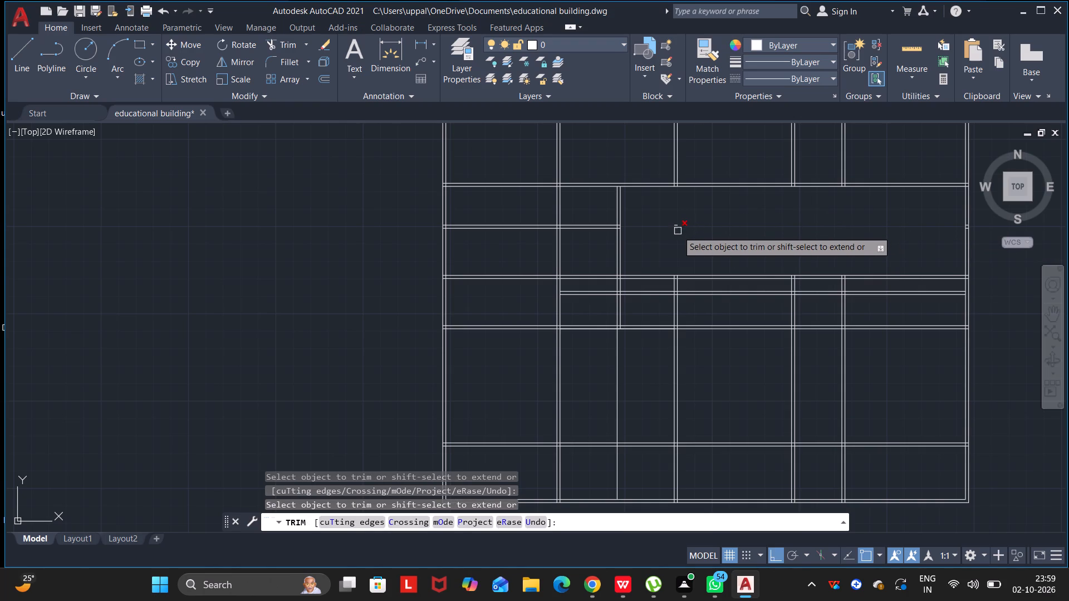
left_click(678, 231)
left_click(677, 228)
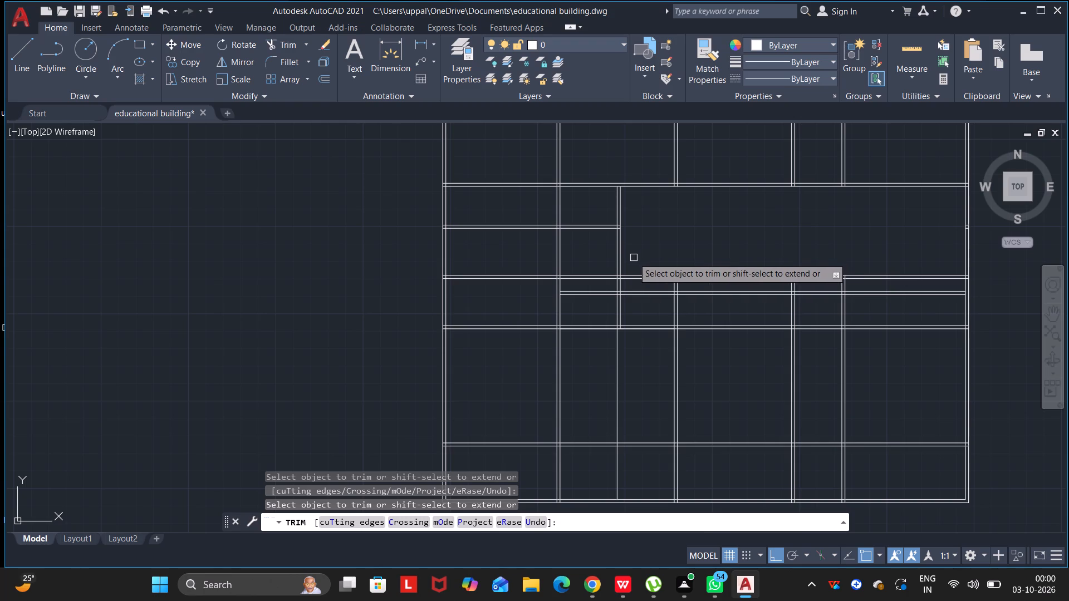
Trim both lines of the new horizontal partition between the first vertical partition and the bay-centred wall.
left_click(600, 292)
double_click(602, 290)
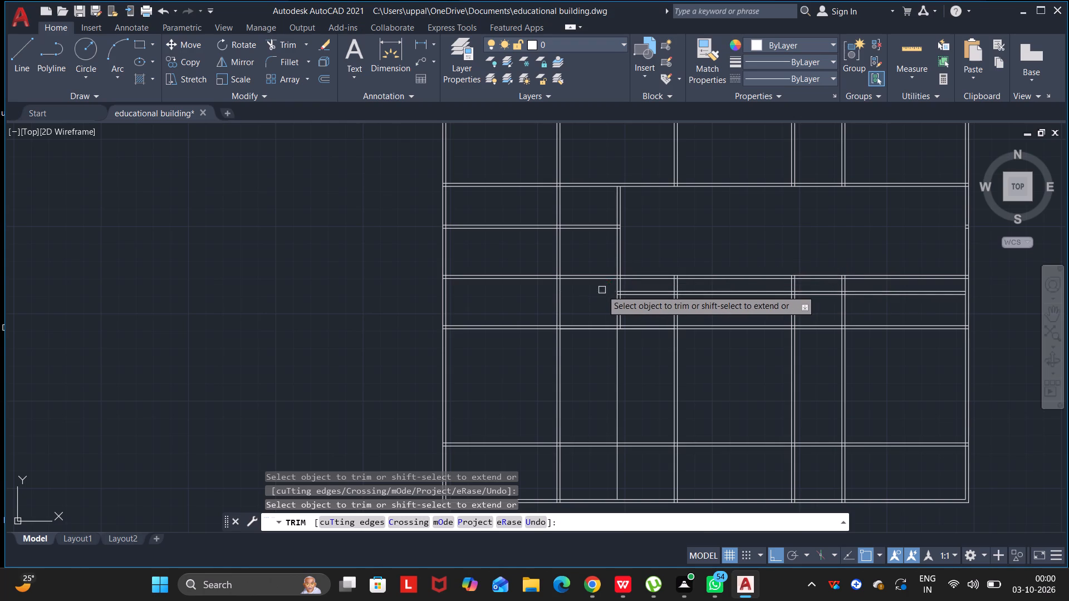
Draw the missing second line of the bay-centred wall from the fourth horizontal partition down to the south exterior wall.
scroll(652, 401, "down", 1)
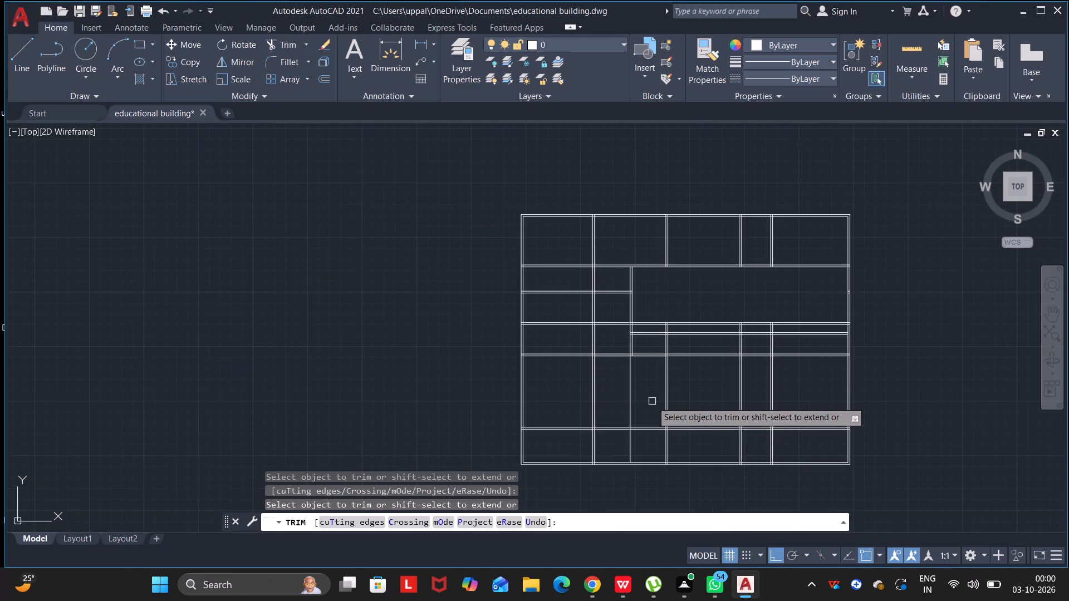
middle_click_drag(650, 403, 641, 366)
left_click_drag(650, 403, 642, 366)
scroll(629, 337, "up", 1)
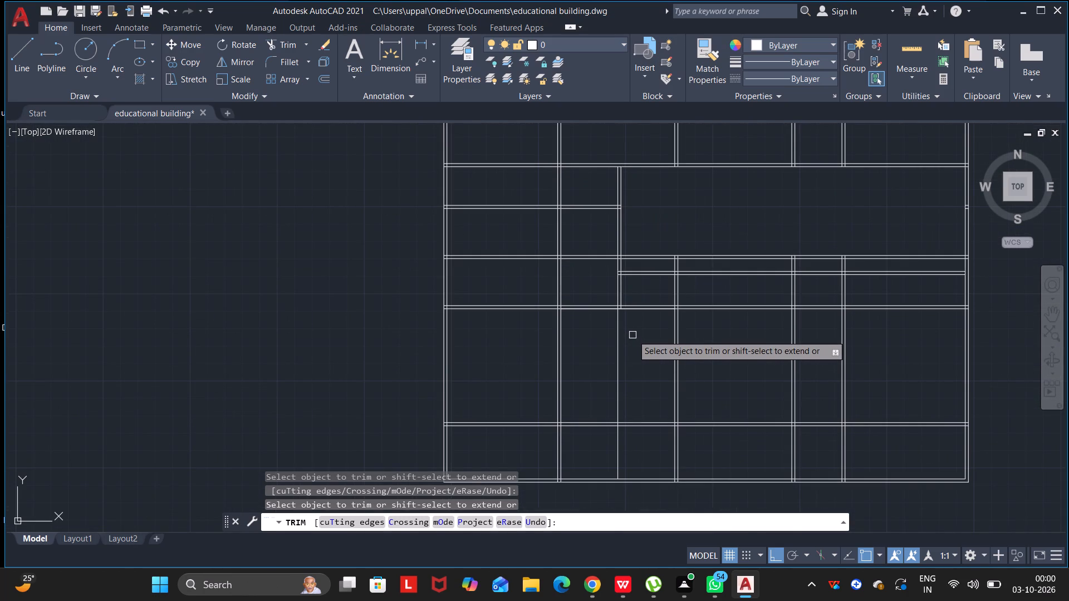
key("l")
key("Return")
key("Escape")
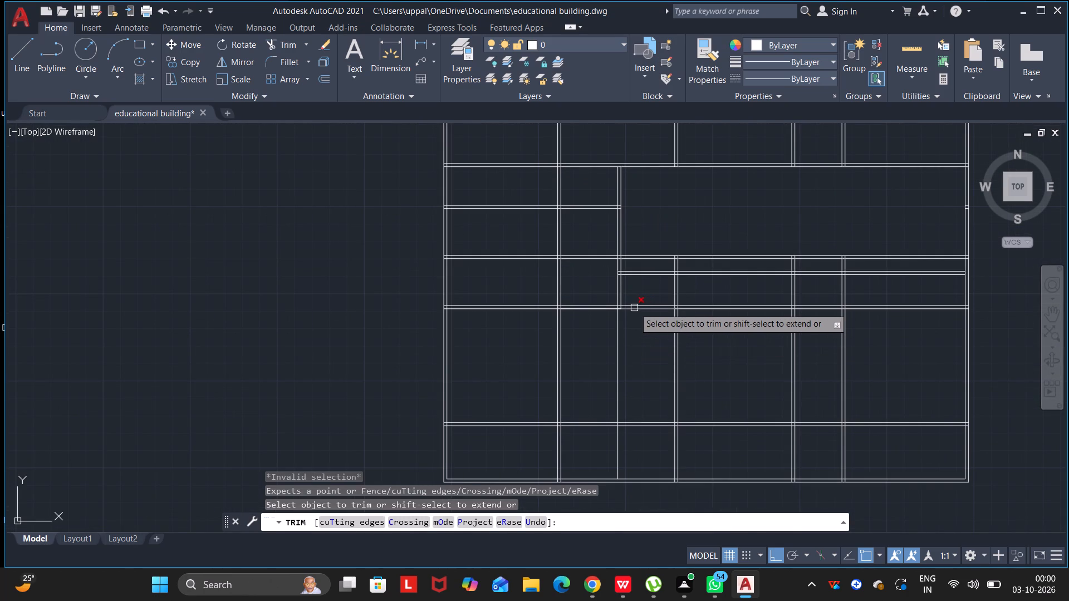
key("Escape")
key("Escape")
key("Escape")
key("Escape")
key("l")
key("Return")
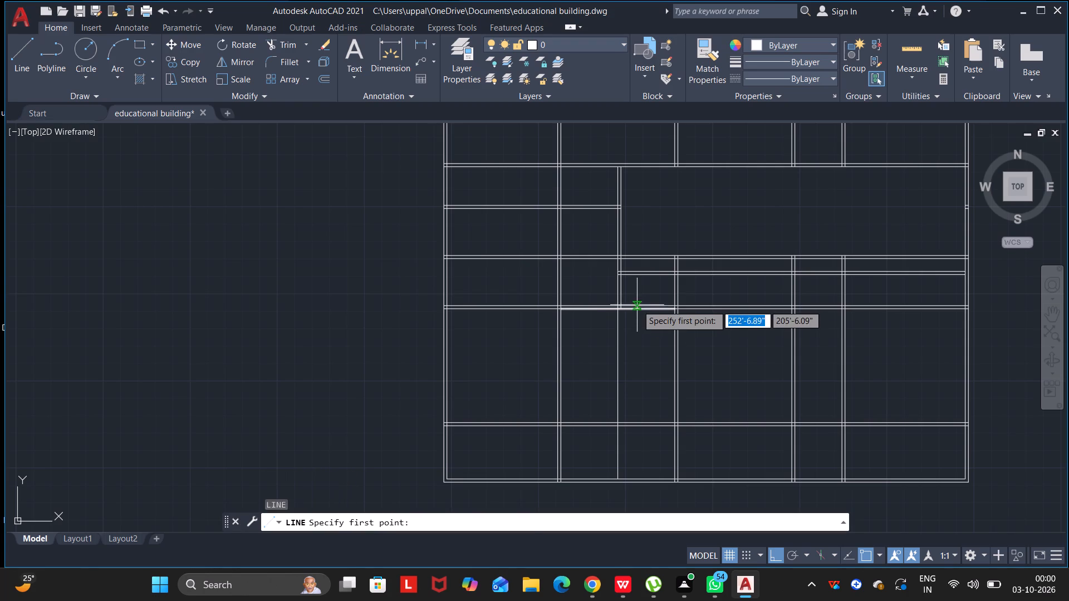
left_click(624, 308)
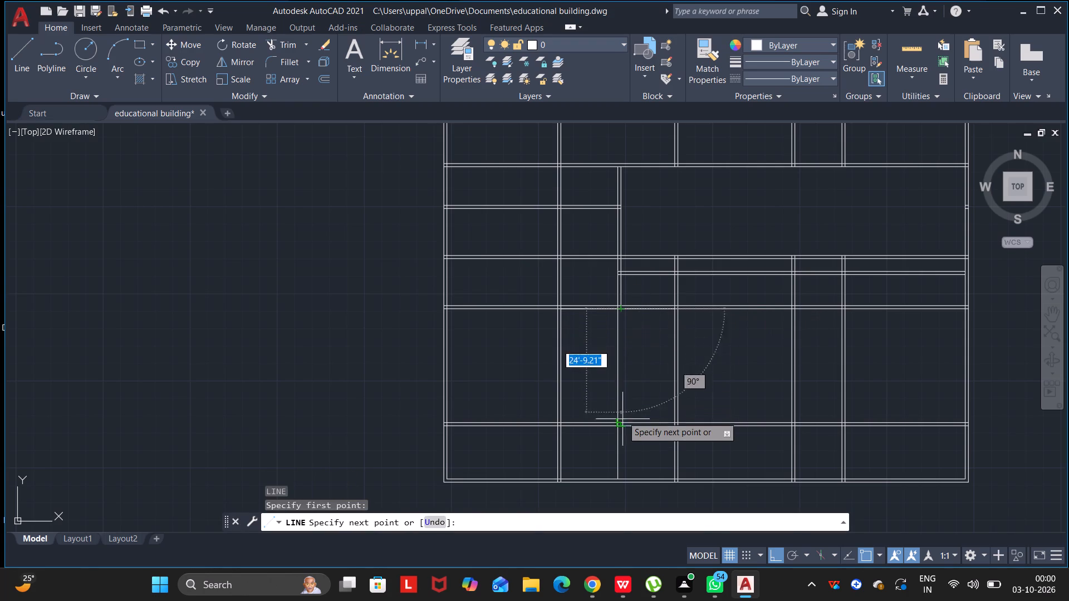
double_click(621, 476)
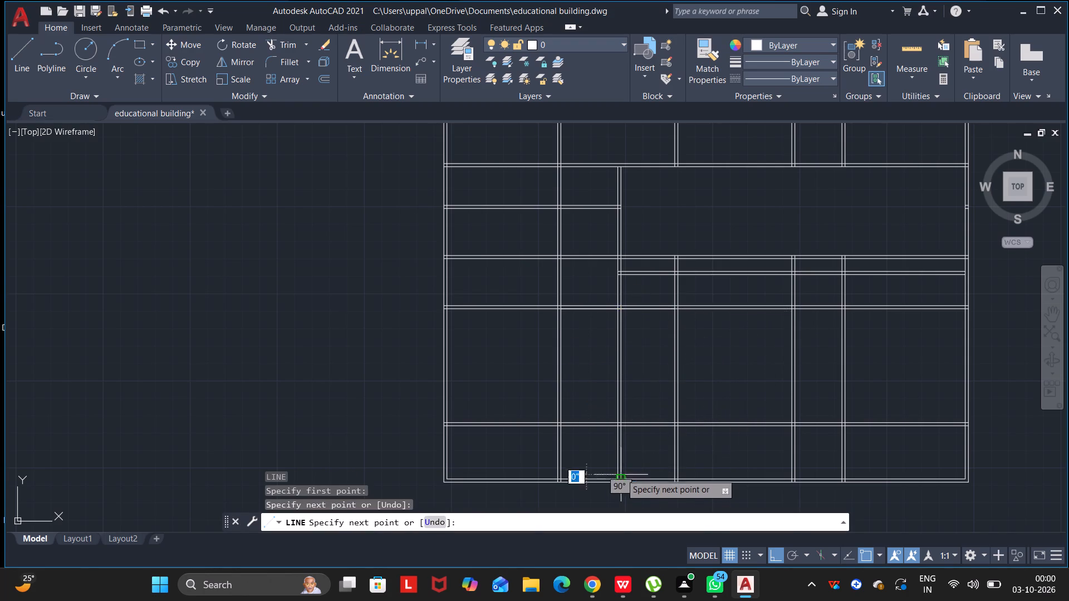
key("Escape")
key("Escape")
key("Escape")
key("Escape")
key("Escape")
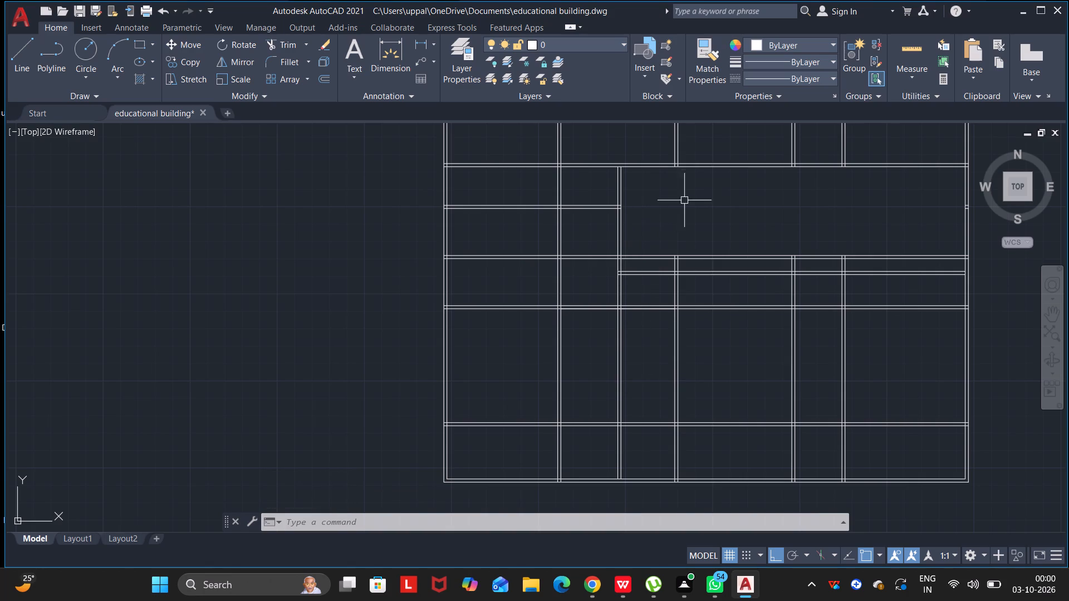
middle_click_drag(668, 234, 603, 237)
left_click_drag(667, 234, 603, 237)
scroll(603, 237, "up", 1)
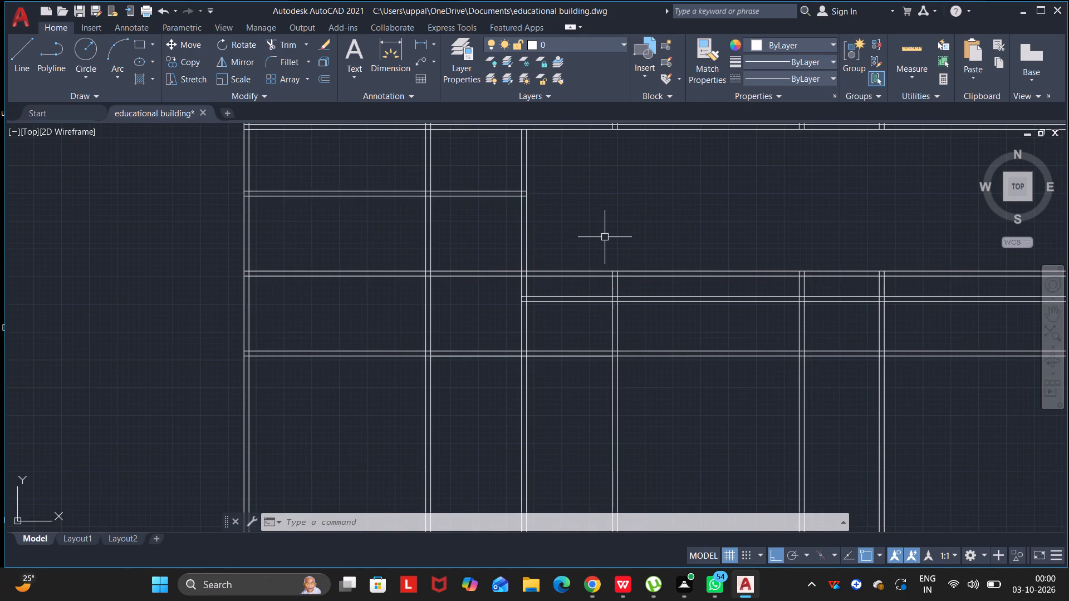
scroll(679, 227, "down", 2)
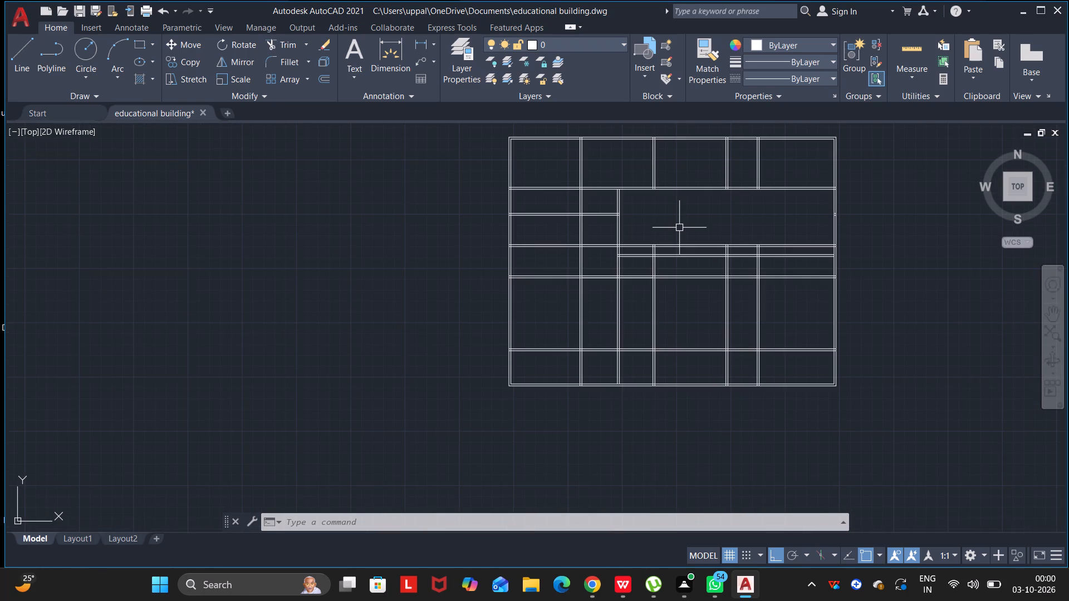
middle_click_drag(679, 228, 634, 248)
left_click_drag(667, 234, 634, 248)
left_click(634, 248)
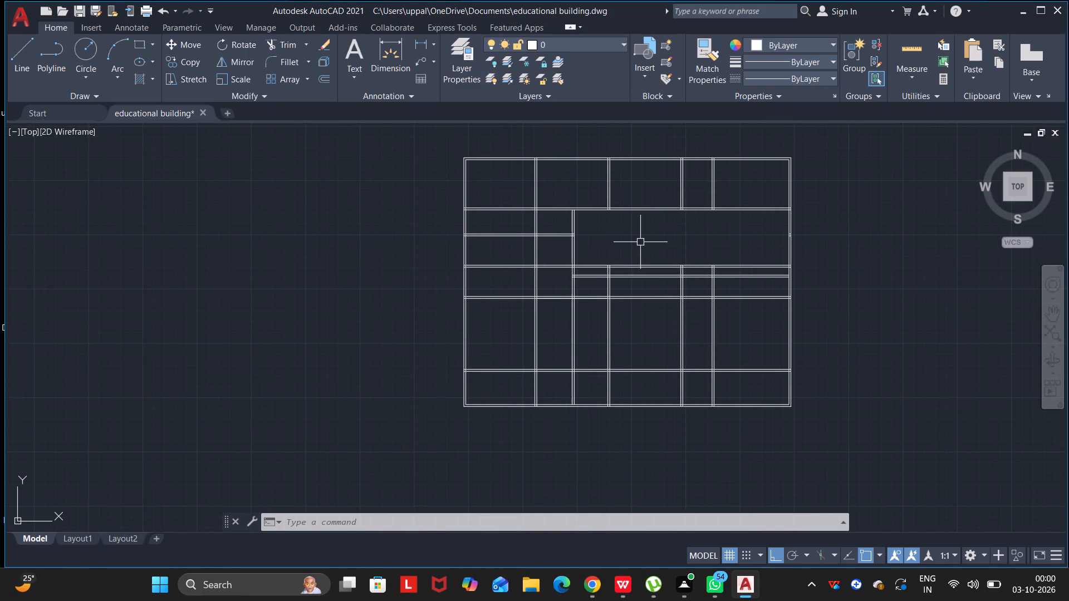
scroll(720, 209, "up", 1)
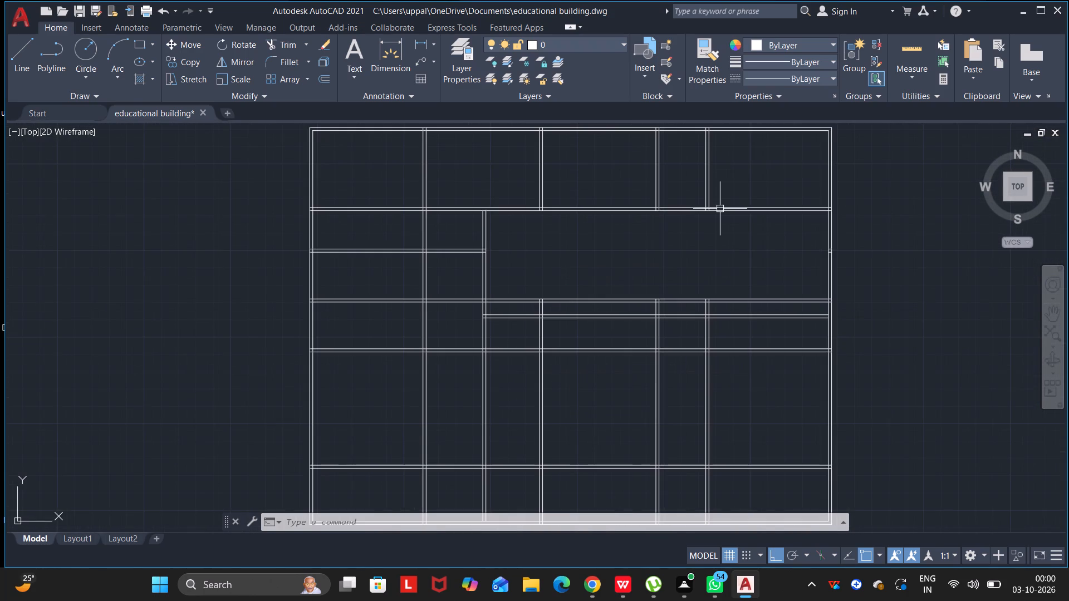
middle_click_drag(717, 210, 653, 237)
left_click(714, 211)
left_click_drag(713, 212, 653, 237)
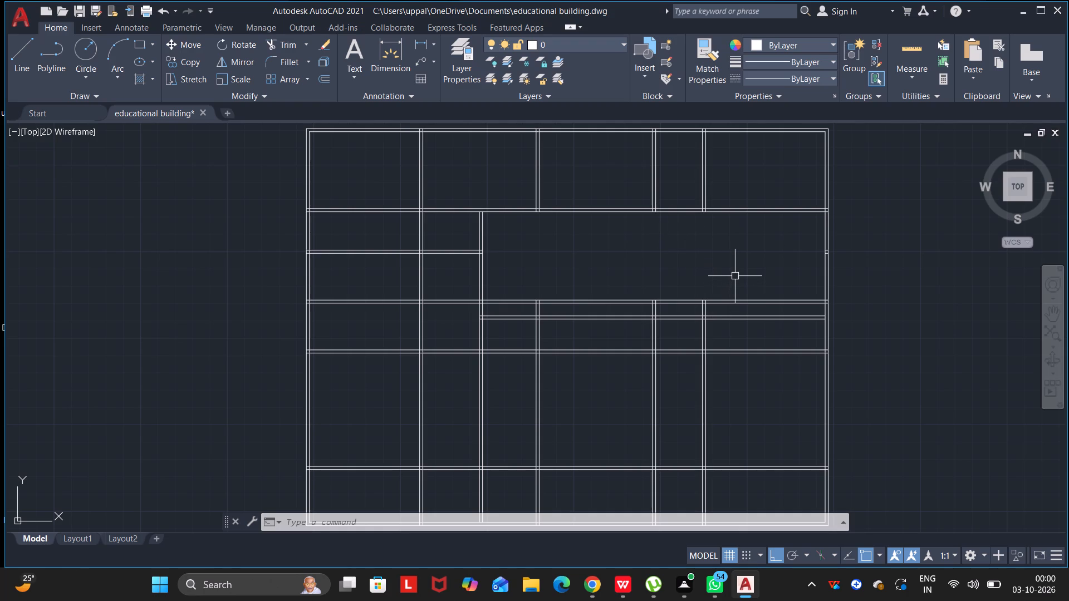
Draw a vertical line about 75'-6" long just east of the fourth vertical partition, from the first horizontal partition to the south wall's outer line.
scroll(718, 202, "up", 2)
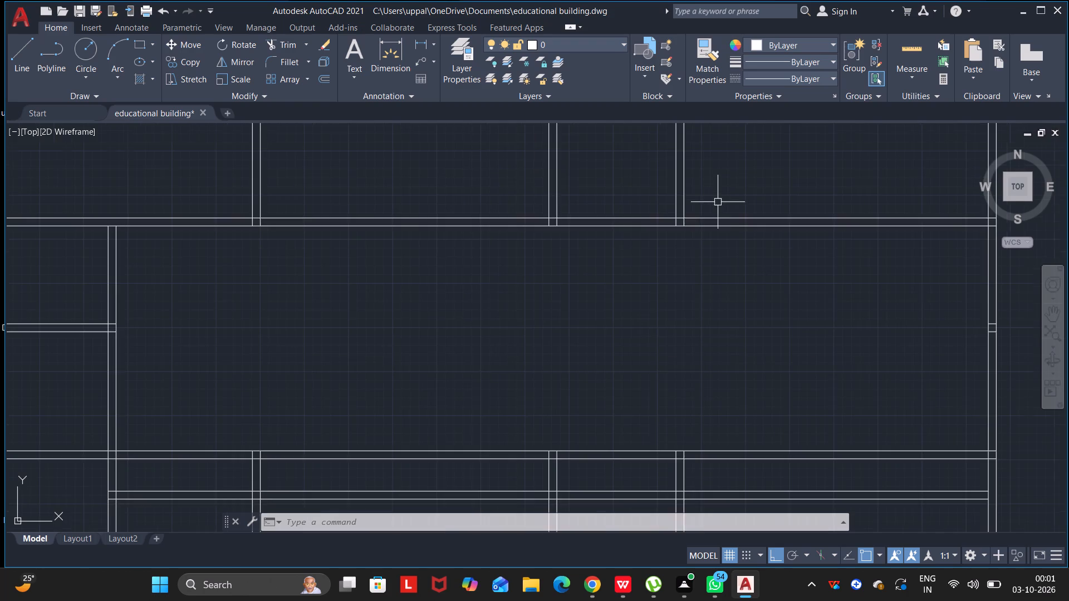
scroll(735, 229, "down", 1)
middle_click_drag(732, 253, 720, 259)
left_click(730, 255)
left_click_drag(725, 258, 720, 259)
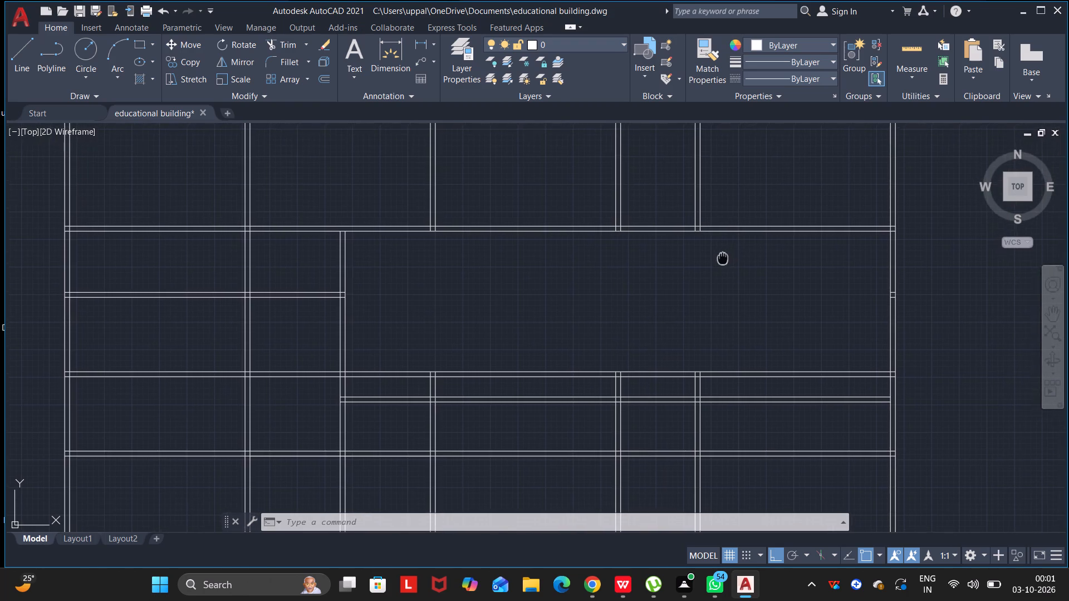
left_click_drag(720, 259, 637, 265)
middle_click_drag(720, 259, 629, 268)
left_click(632, 268)
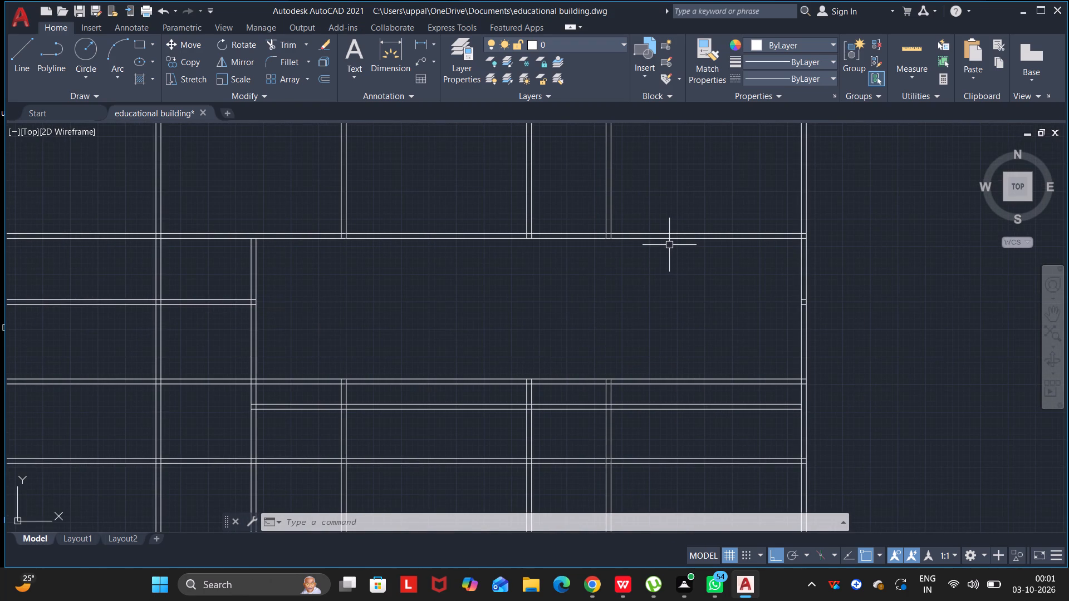
key("l")
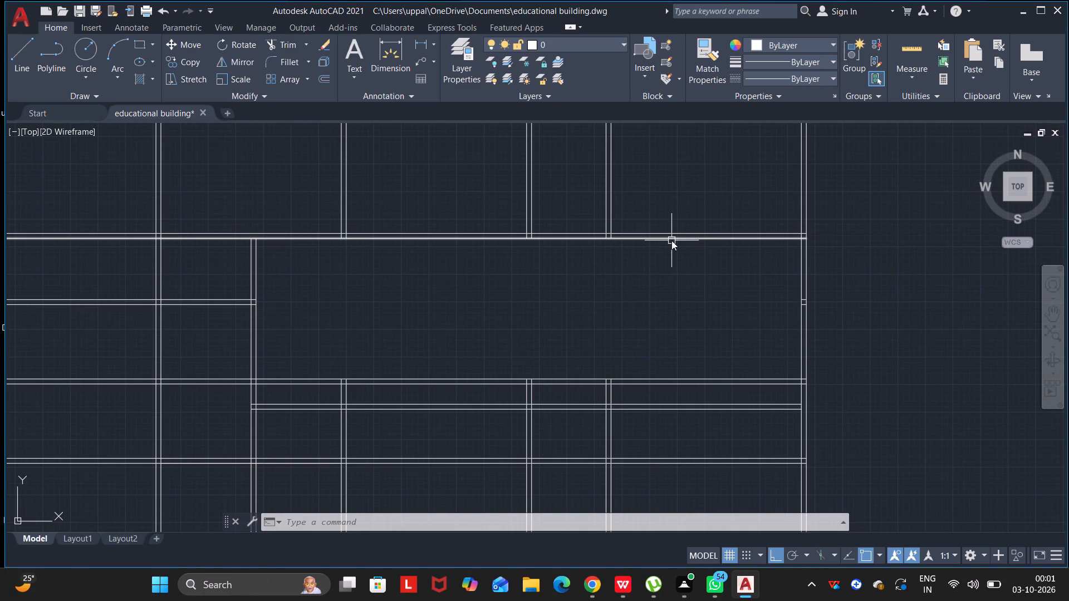
key("Return")
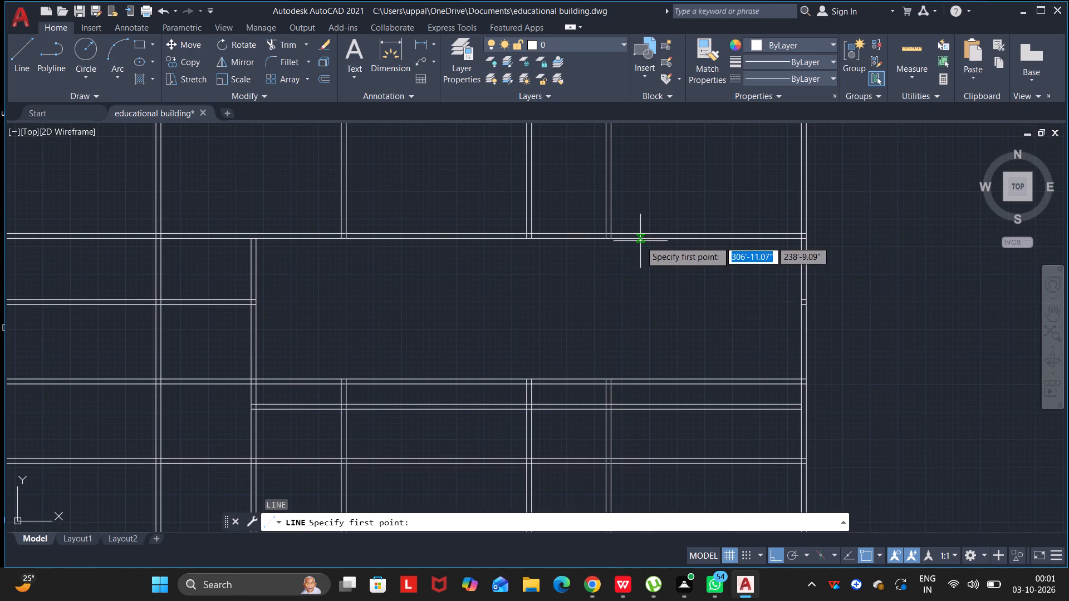
left_click(649, 239)
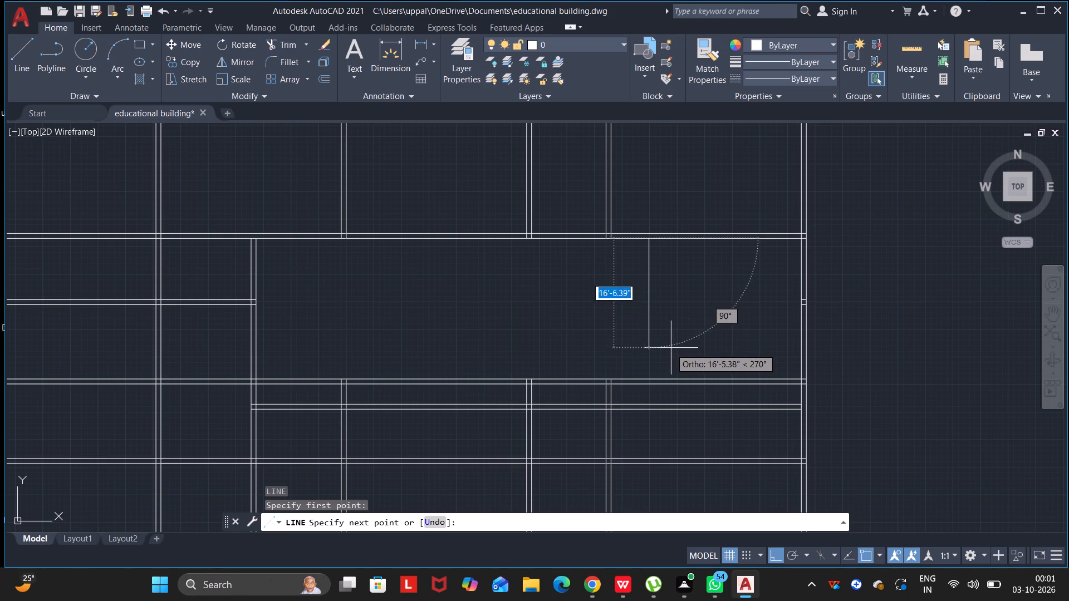
scroll(670, 348, "down", 2)
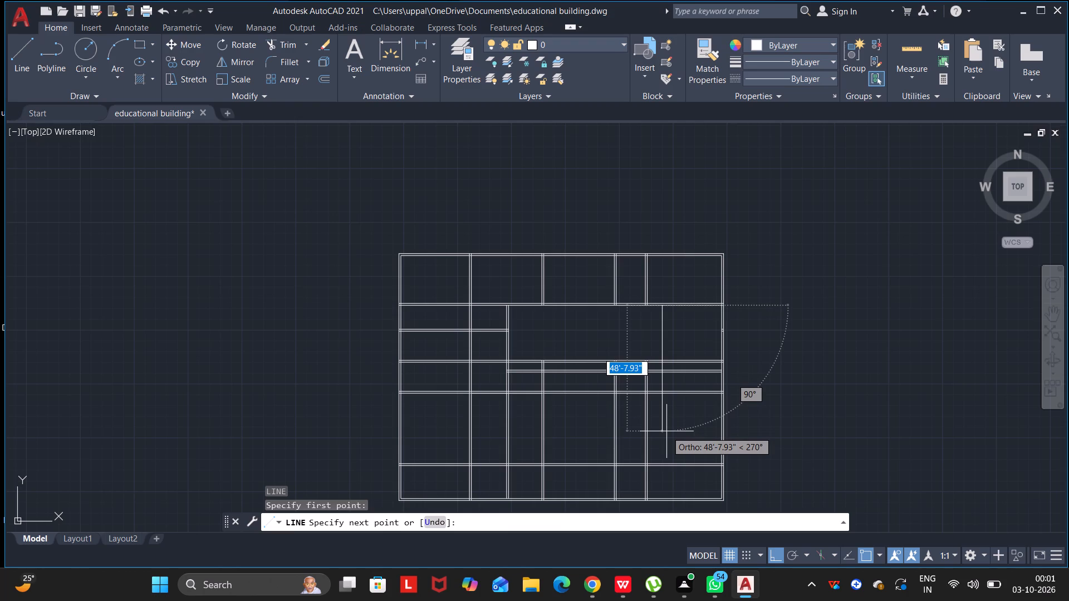
scroll(662, 489, "up", 2)
scroll(661, 489, "down", 1)
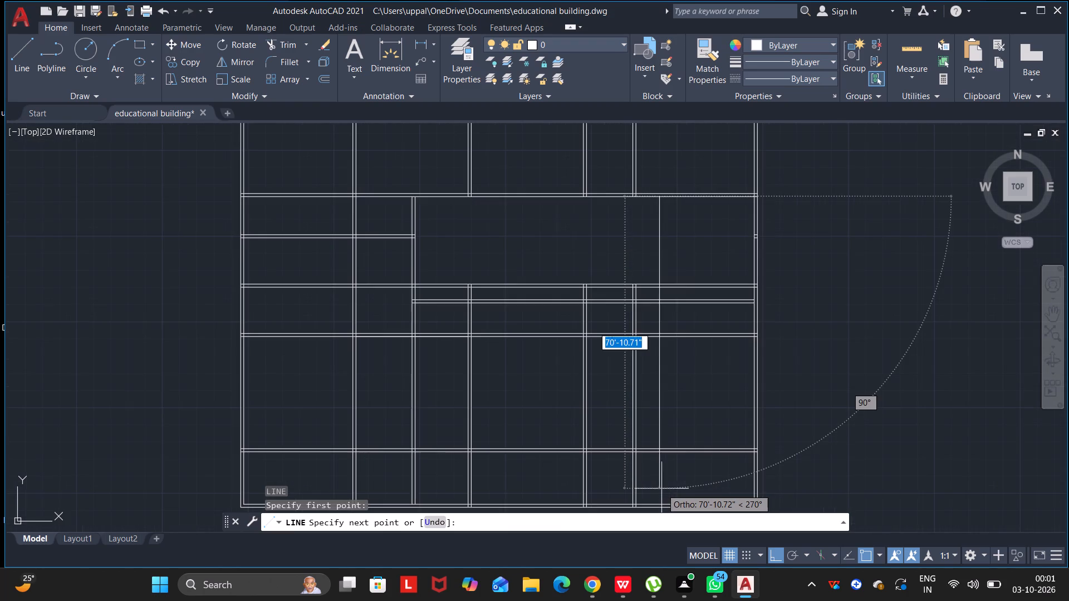
middle_click_drag(660, 489, 658, 378)
left_click(660, 482)
left_click_drag(659, 462, 659, 455)
left_click_drag(658, 452, 658, 378)
left_click(658, 378)
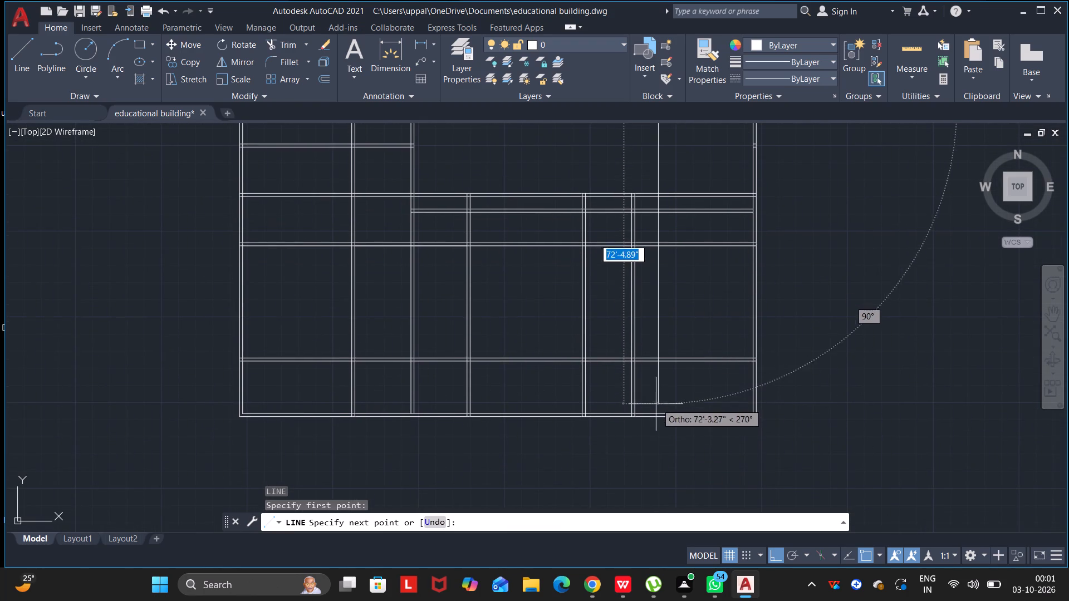
scroll(657, 420, "up", 2)
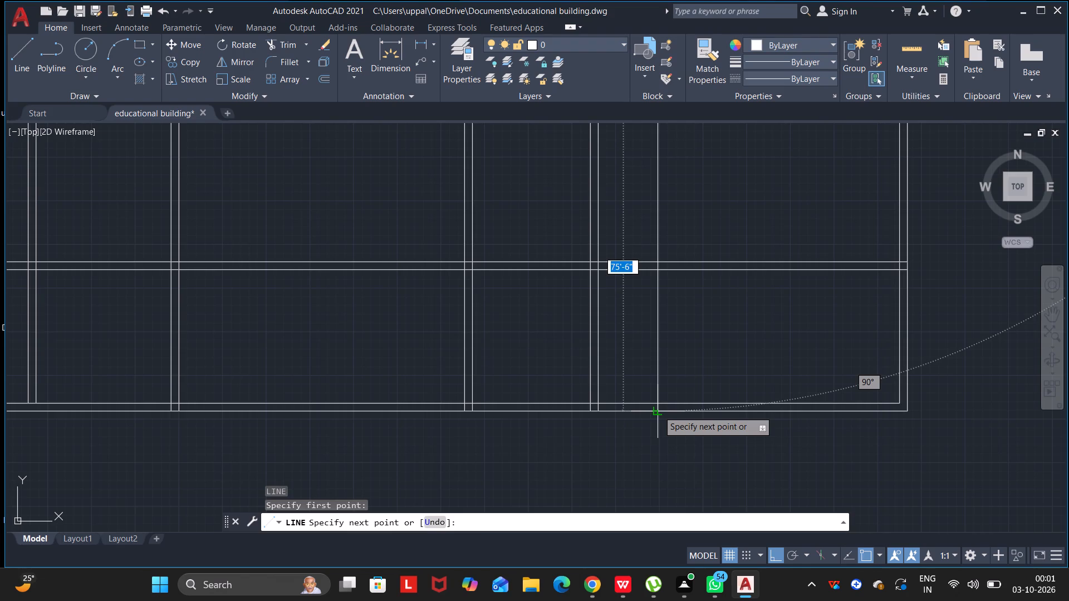
left_click(658, 411)
key("Escape")
key("Escape")
key("Escape")
key("Escape")
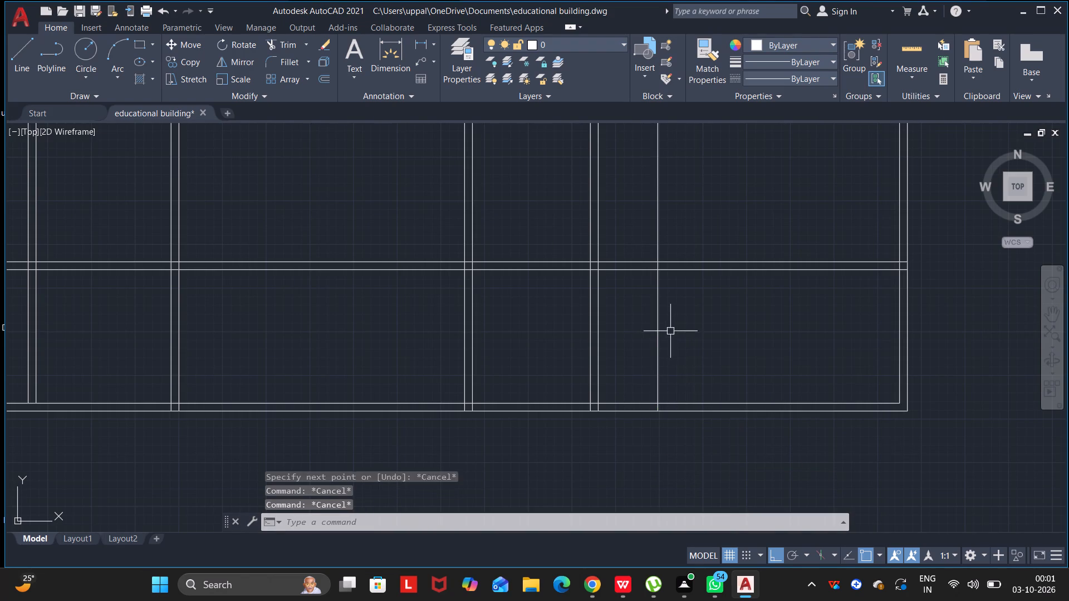
key("Escape")
Offset the new vertical line 9" to the east to form the wall thickness.
left_click(660, 323)
key("o")
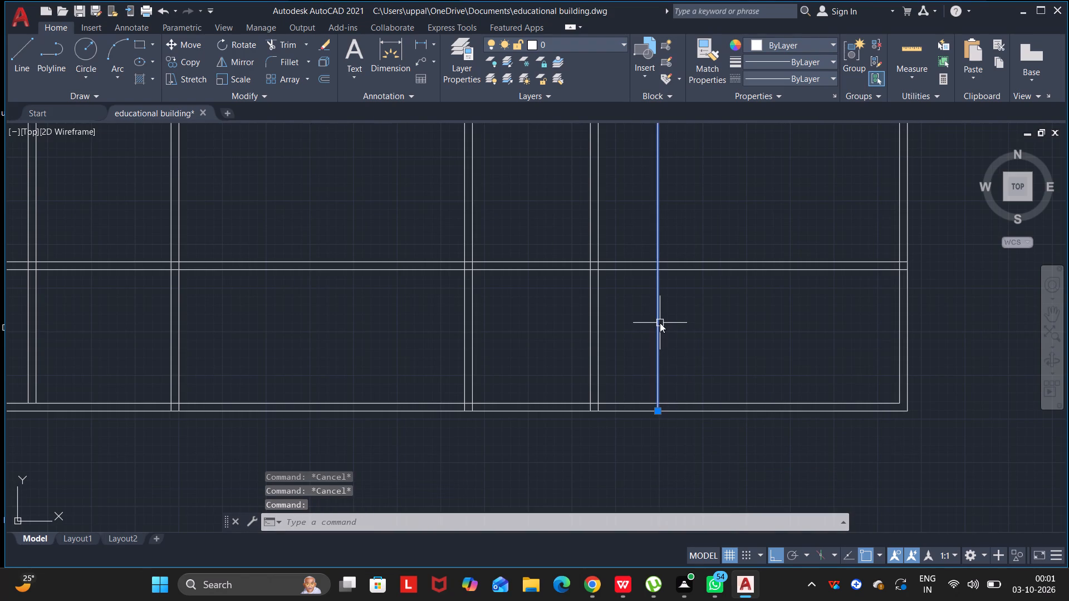
key("Return")
left_click(656, 314)
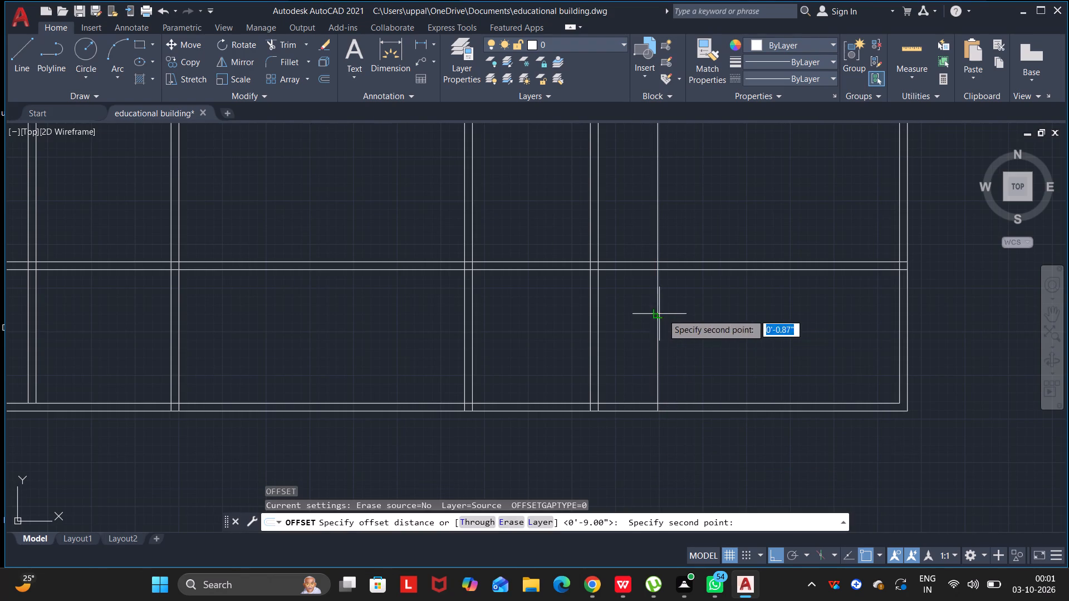
key("9")
key("Return")
left_click(697, 310)
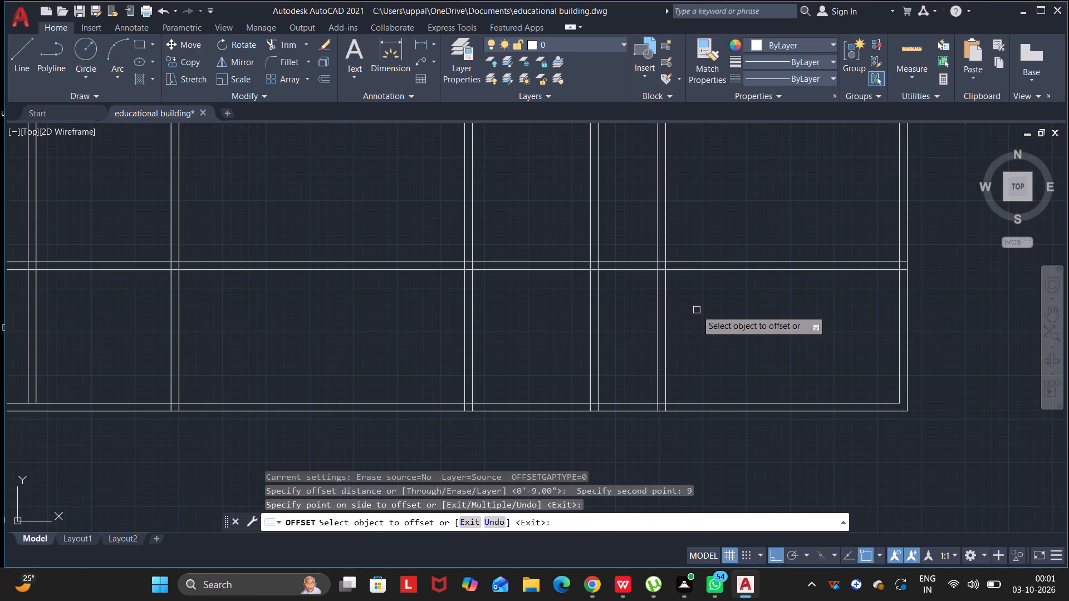
key("Escape")
key("Escape")
key("Escape")
key("Escape")
Trim the third horizontal partition between the bay-centred wall and third vertical partition, plus the second vertical partition's piece above the short horizontal partition.
scroll(669, 312, "down", 3)
scroll(648, 246, "down", 1)
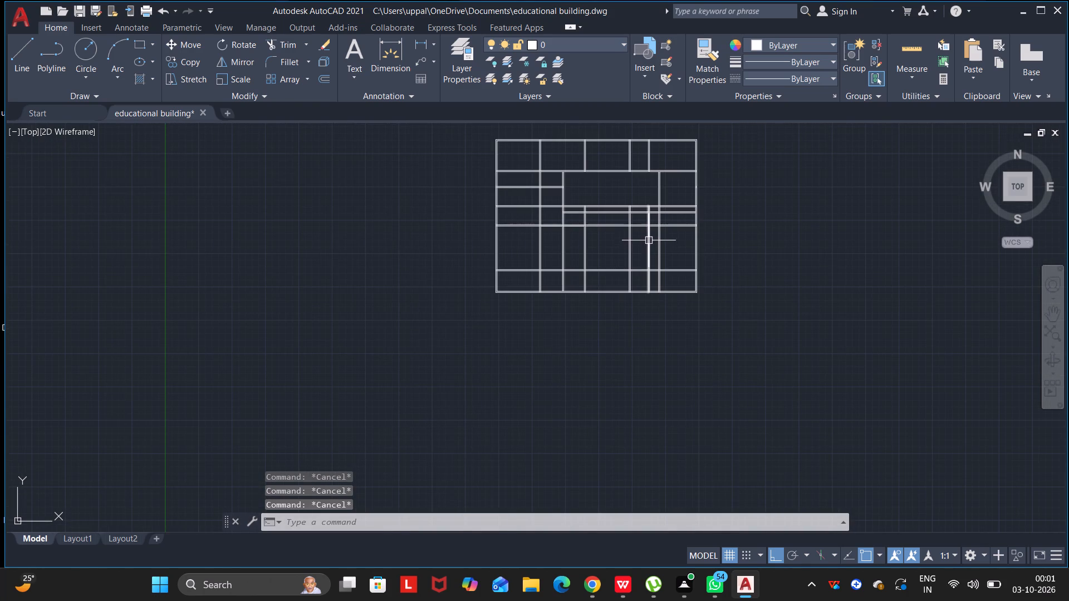
scroll(645, 217, "up", 1)
middle_click_drag(645, 218, 668, 260)
left_click_drag(657, 240, 668, 260)
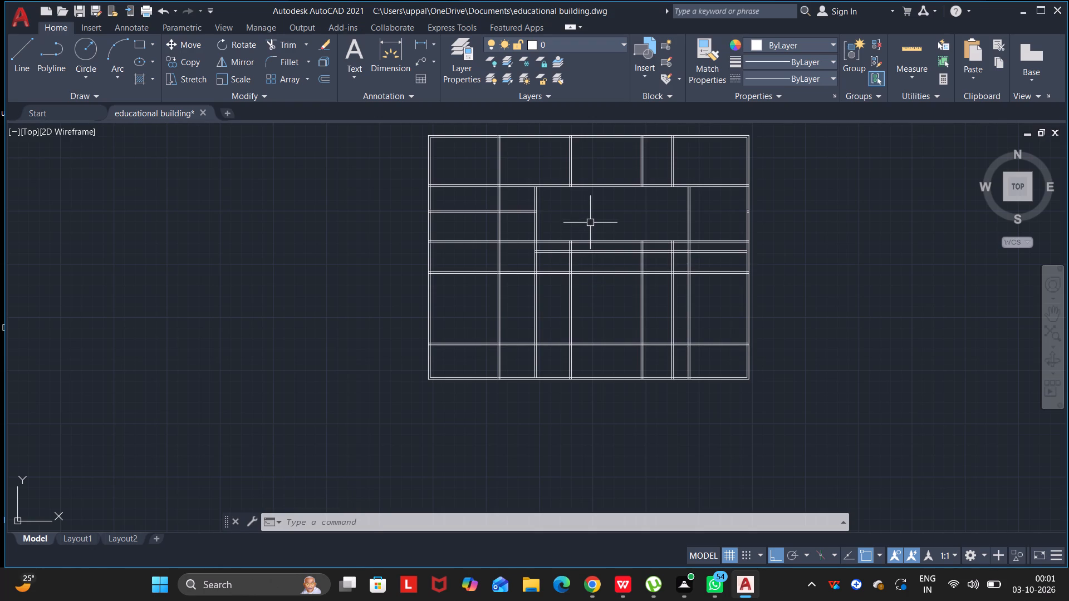
left_click(279, 40)
scroll(570, 243, "up", 2)
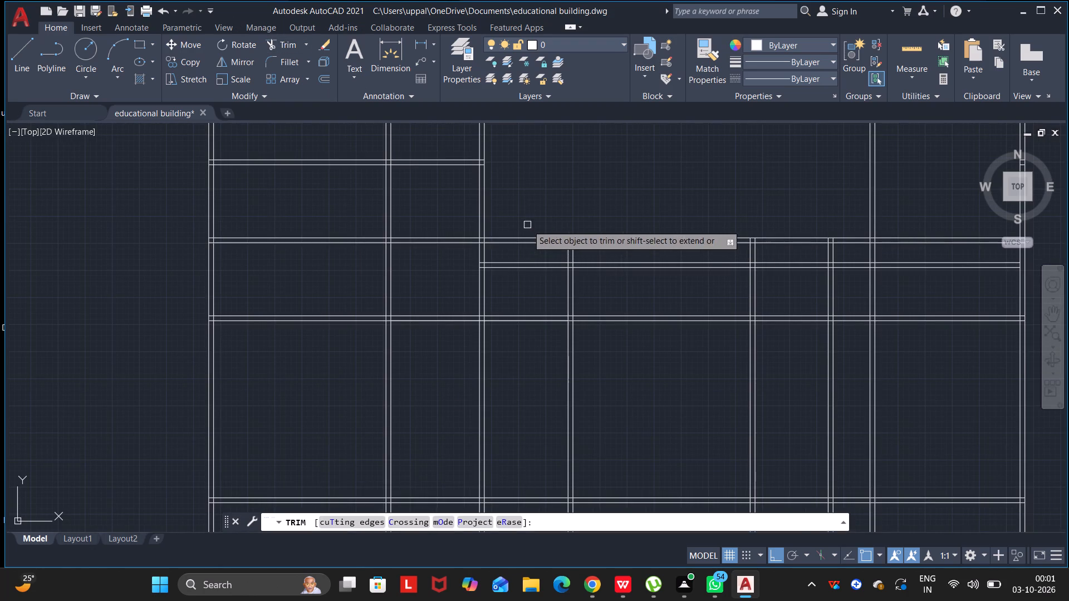
left_click(527, 225)
left_click_drag(528, 226, 599, 230)
left_click(597, 233)
left_click_drag(597, 238, 597, 243)
left_click_drag(597, 244, 569, 252)
left_click_drag(566, 252, 558, 252)
left_click(558, 252)
left_click_drag(556, 250, 546, 228)
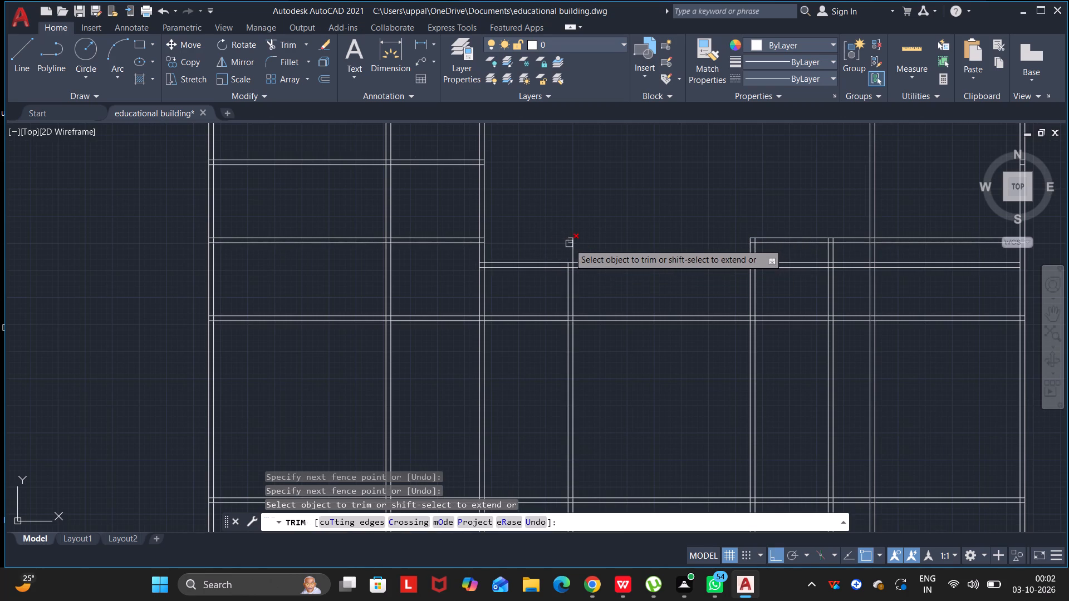
Remove the leftover line stubs where the second vertical partition crossed the trimmed third horizontal partition.
left_click(569, 244)
left_click_drag(594, 245, 575, 224)
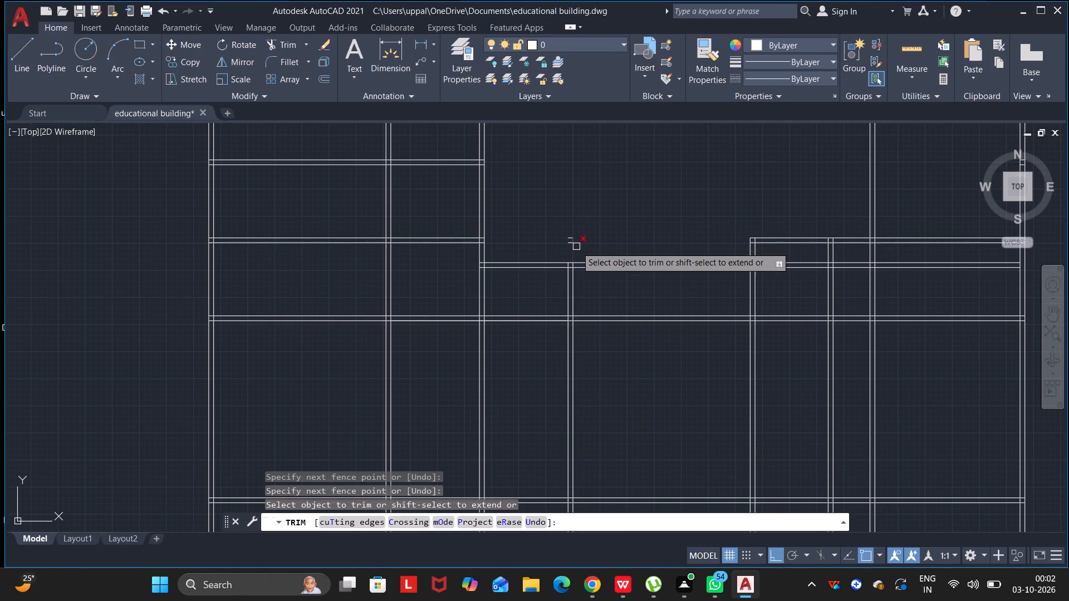
double_click(575, 246)
left_click(573, 242)
double_click(573, 239)
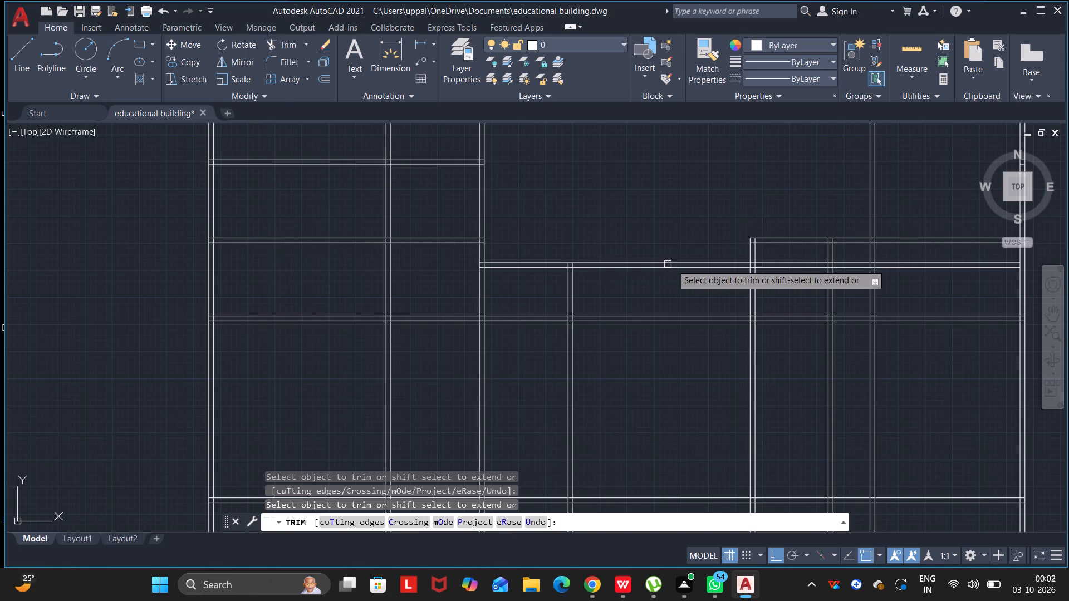
Trim the third horizontal partition between the third vertical partition and the newest vertical wall, plus the third and fourth vertical partitions above the short horizontal partition.
scroll(753, 218, "down", 3)
scroll(758, 221, "up", 4)
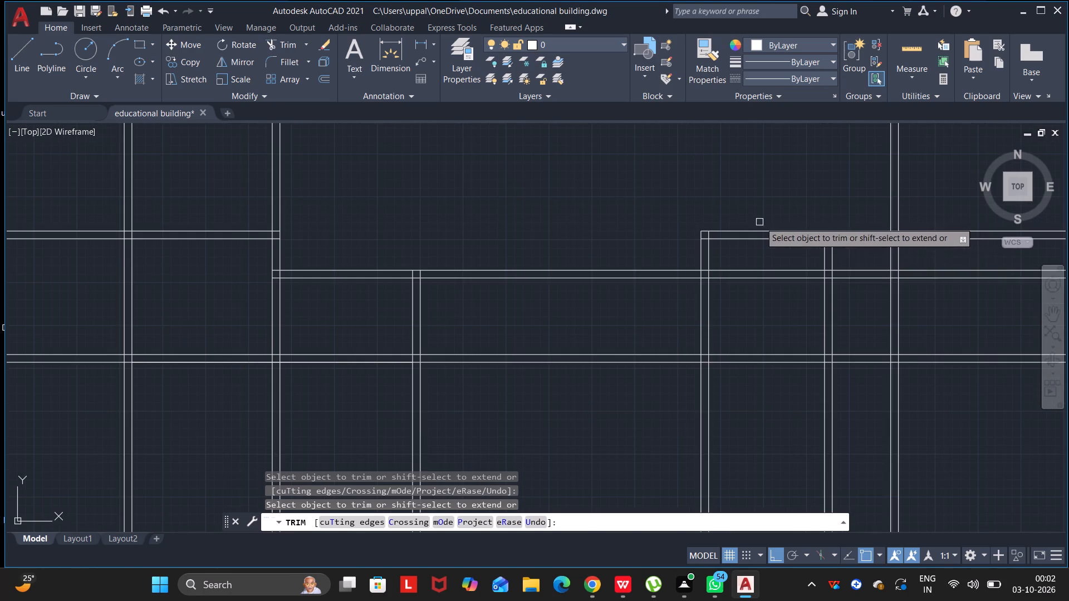
left_click_drag(813, 224, 699, 249)
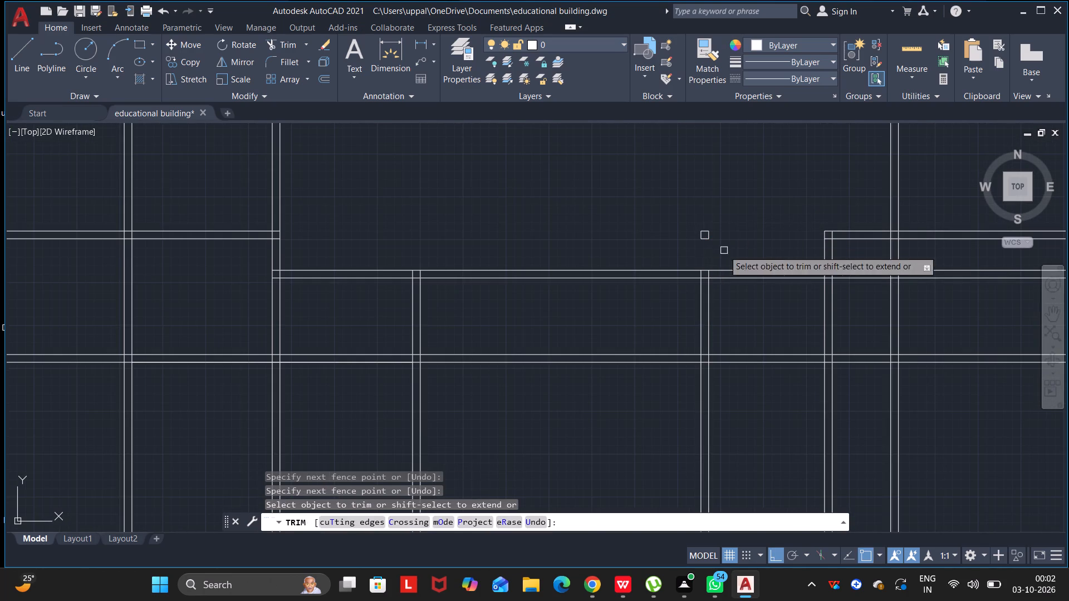
left_click_drag(813, 245, 857, 232)
double_click(857, 231)
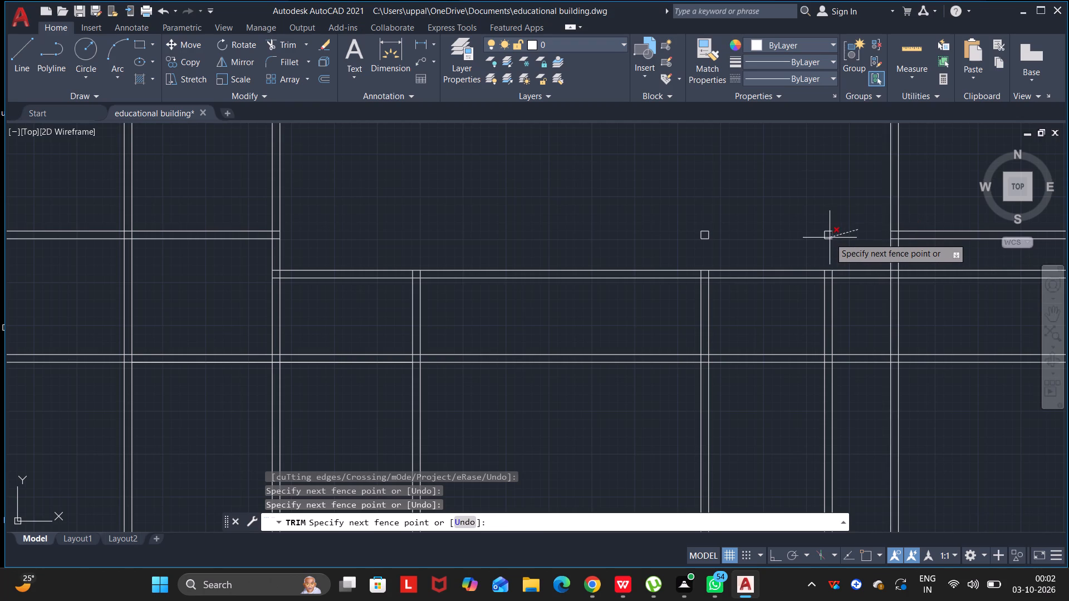
key("Escape")
key("Escape")
key("Escape")
key("Escape")
key("Escape")
key("Escape")
key("Escape")
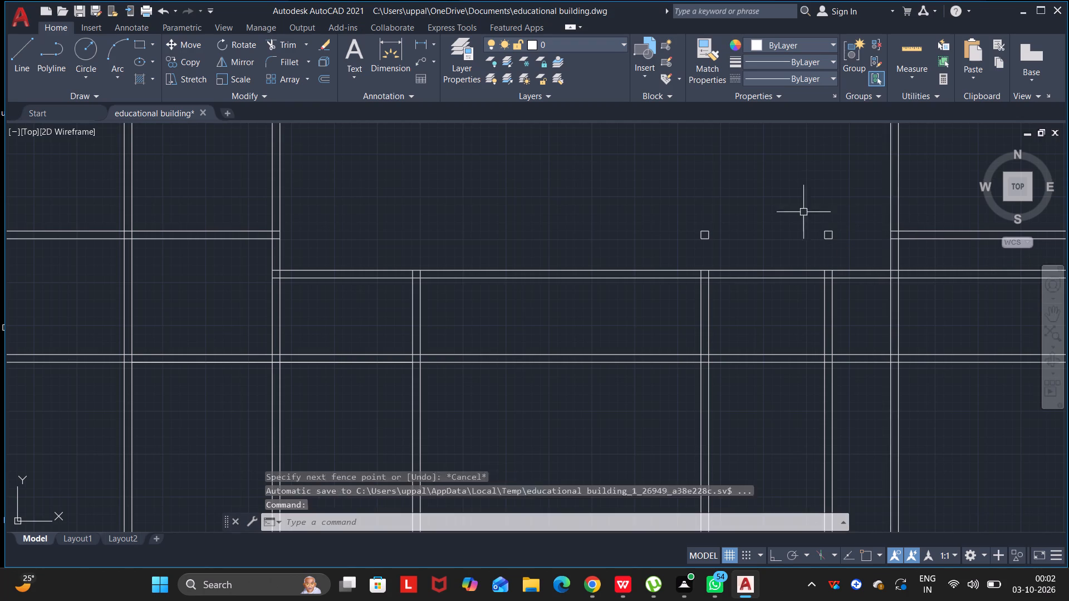
key("Escape")
key("Escape")
key("Escape")
key("Escape")
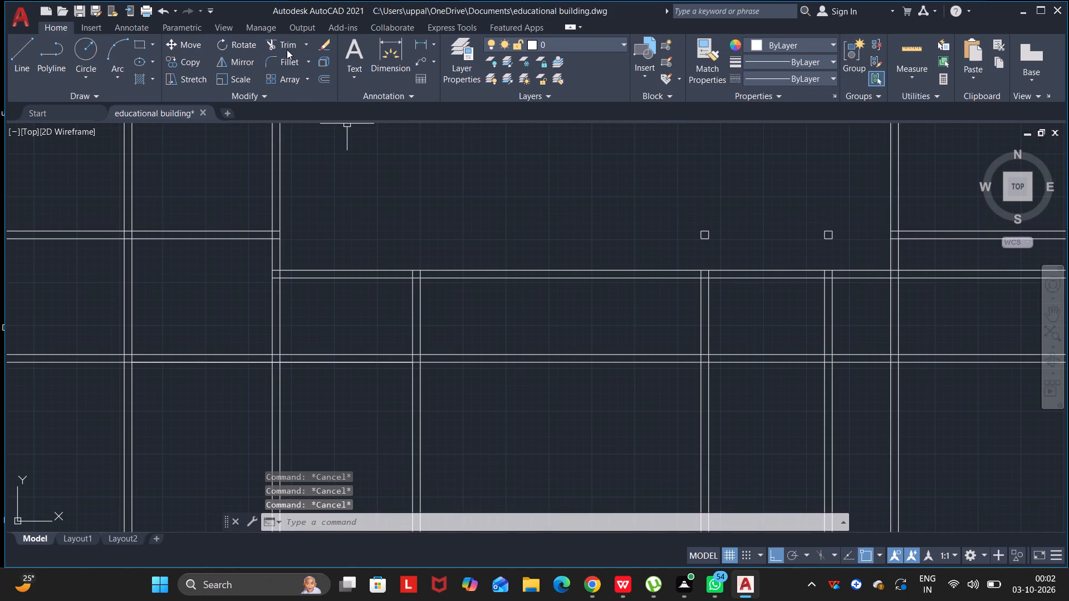
Remove the leftover line stubs where the third and fourth vertical partitions crossed the trimmed third horizontal partition.
left_click(286, 46)
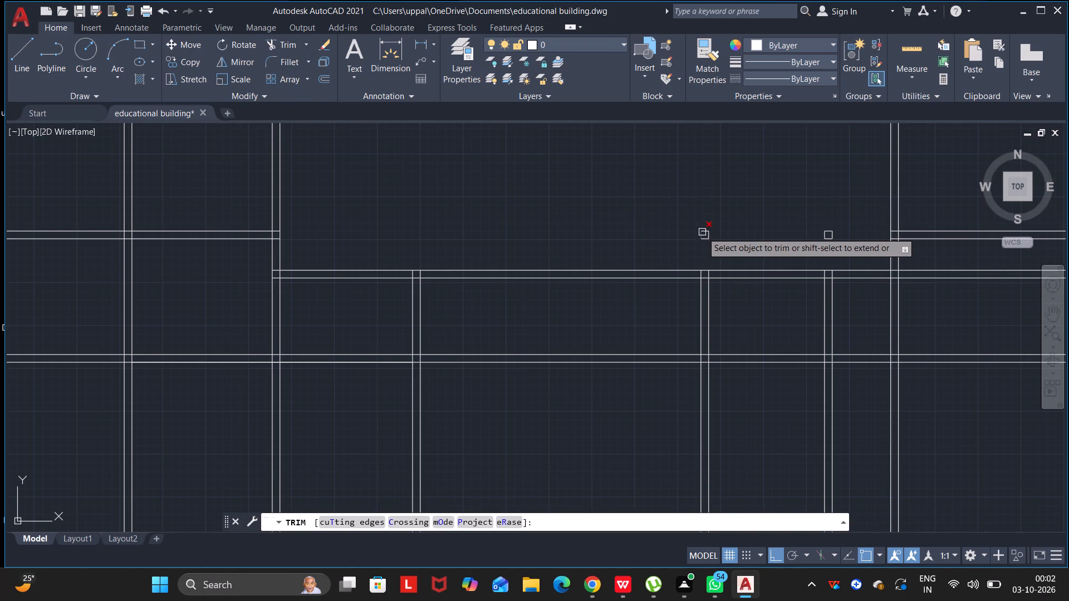
left_click(703, 232)
left_click(720, 234)
left_click_drag(720, 236, 698, 246)
left_click_drag(698, 246, 699, 231)
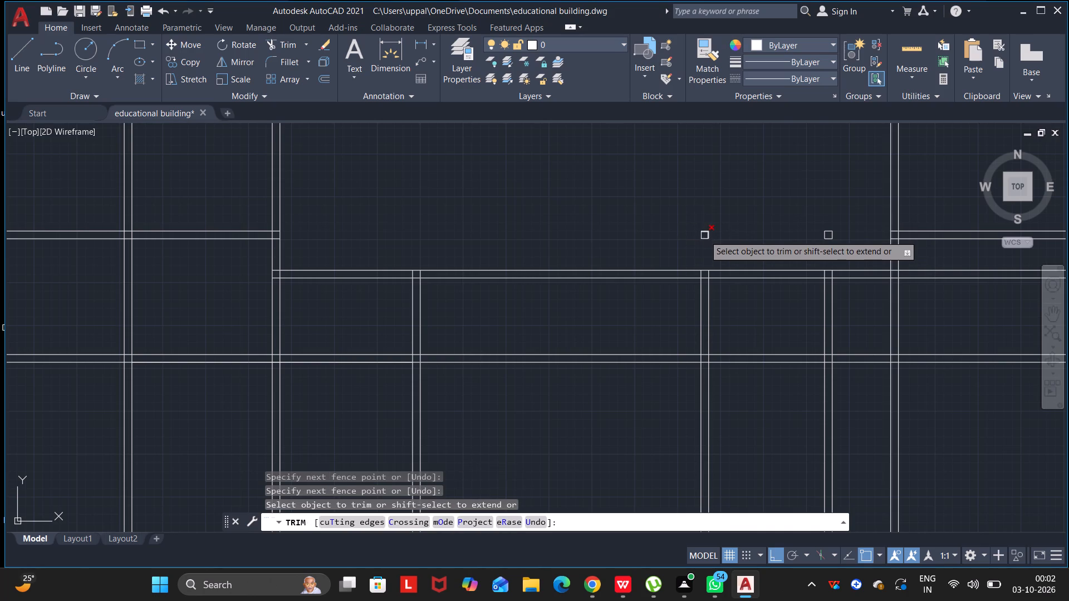
left_click(705, 235)
left_click(707, 231)
left_click_drag(708, 233, 724, 234)
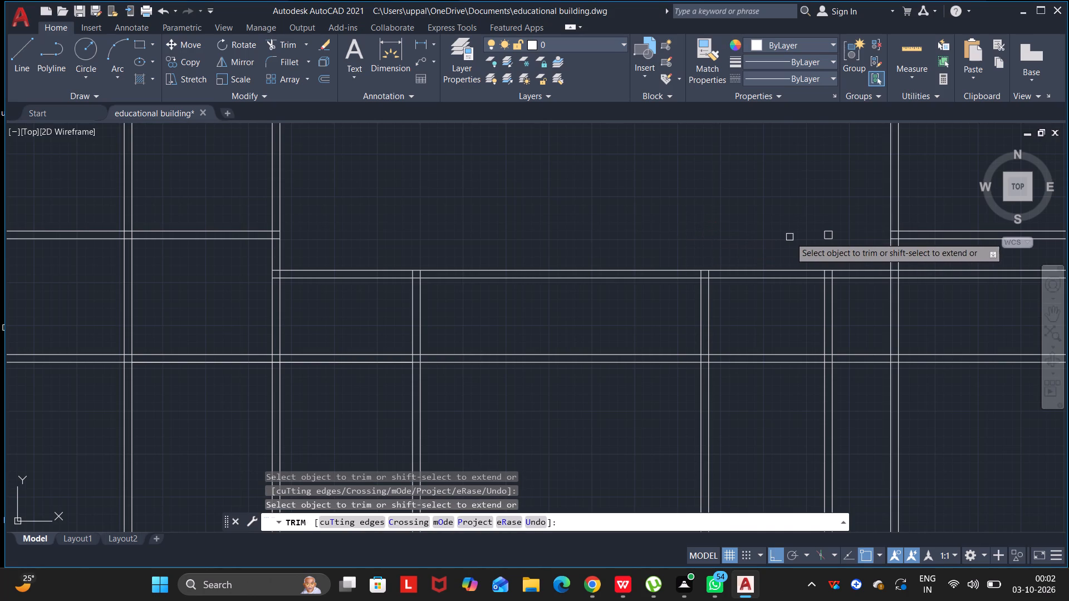
left_click(825, 232)
left_click(832, 232)
left_click(831, 237)
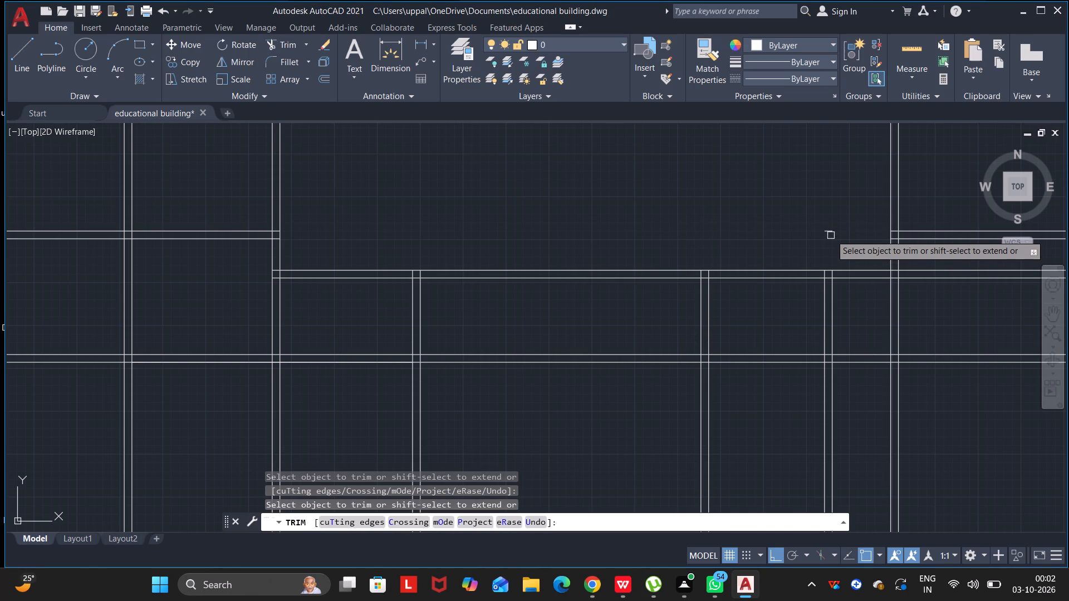
left_click(830, 233)
scroll(822, 237, "down", 5)
scroll(823, 242, "up", 3)
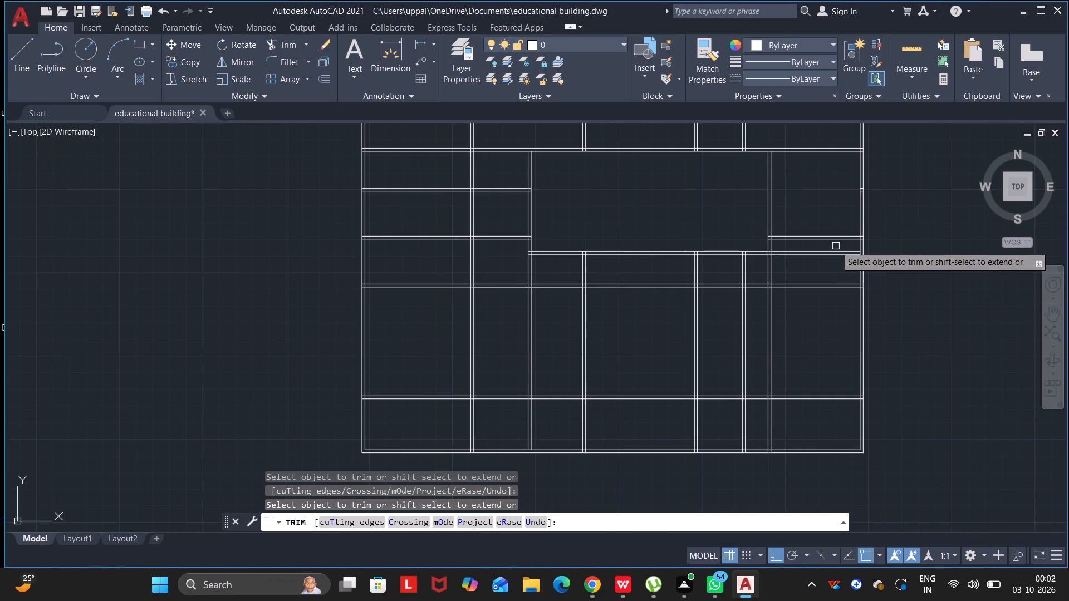
scroll(836, 246, "down", 1)
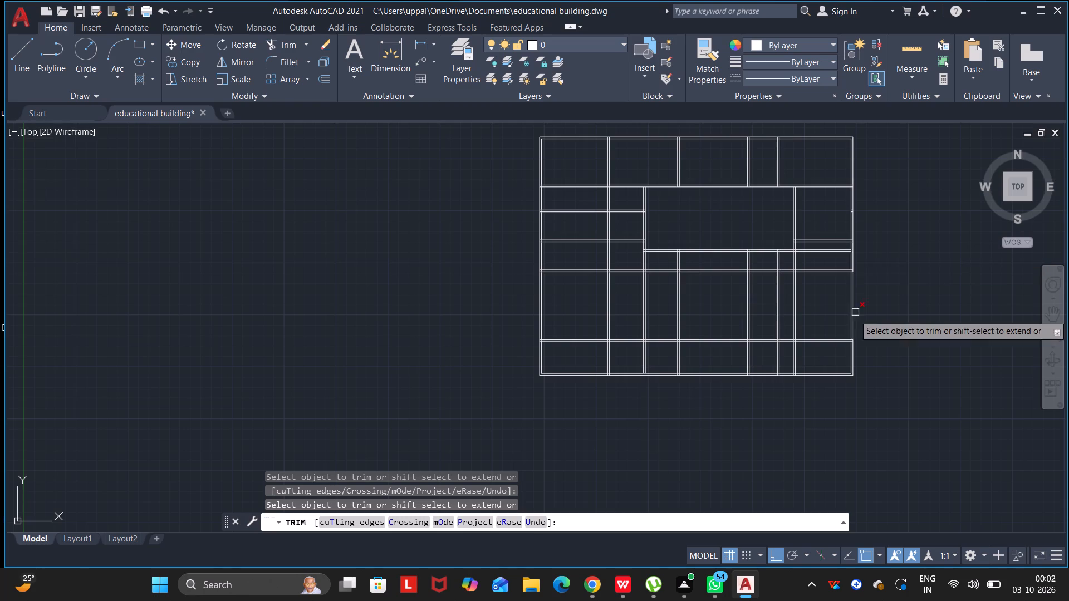
key("Escape")
key("Escape")
key("Escape")
key("Escape")
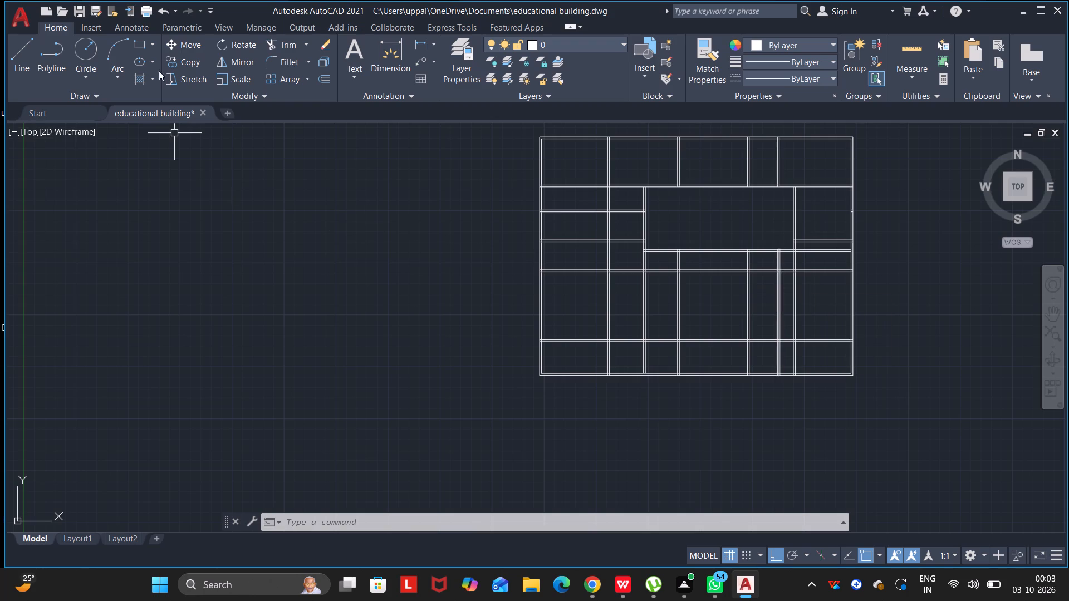
Trim the second vertical partition below the fourth horizontal partition, and the fifth horizontal partition between the bay-centred wall and third vertical partition.
left_click(268, 43)
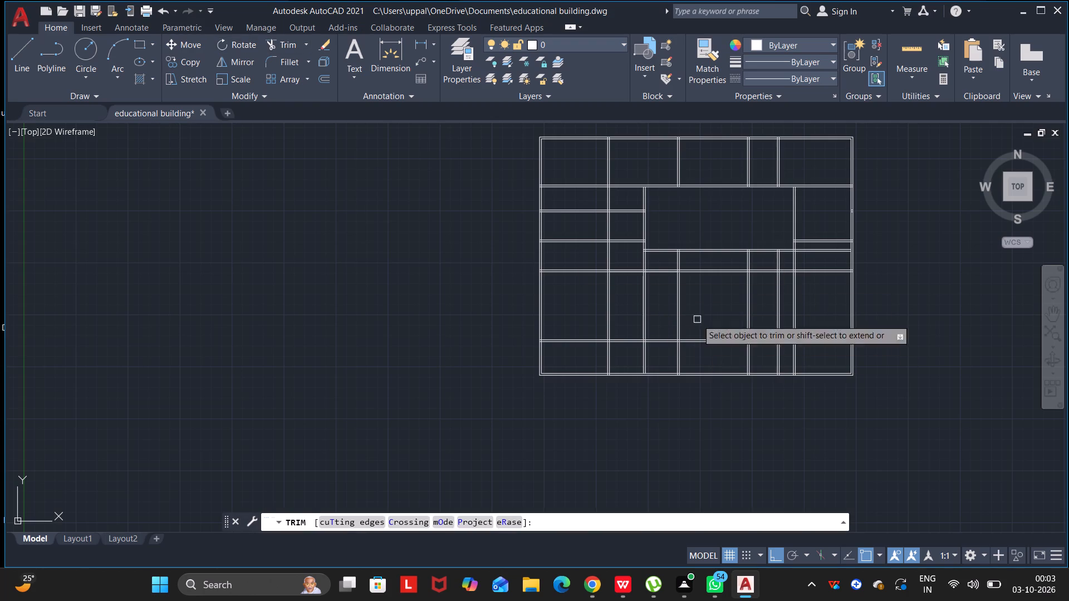
left_click_drag(699, 267, 696, 273)
left_click_drag(689, 288, 663, 352)
left_click_drag(663, 356, 679, 359)
left_click(685, 358)
left_click(691, 358)
left_click_drag(695, 356, 705, 326)
scroll(673, 346, "up", 4)
left_click_drag(692, 319, 711, 332)
left_click_drag(711, 333, 712, 339)
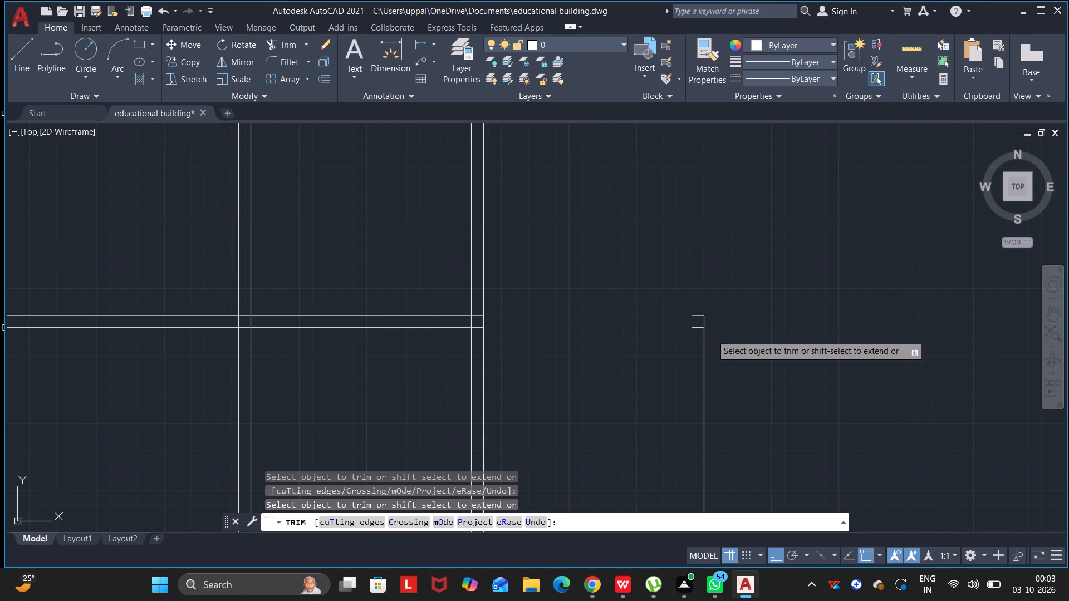
left_click_drag(712, 339, 704, 344)
left_click(727, 391)
left_click_drag(725, 393, 663, 321)
left_click_drag(663, 315, 708, 302)
scroll(747, 375, "down", 5)
key("Escape")
key("Escape")
key("Escape")
Erase the three leftover lines of the second vertical partition between the fifth horizontal partition's level and the south wall.
scroll(749, 373, "up", 3)
left_click_drag(753, 378, 751, 384)
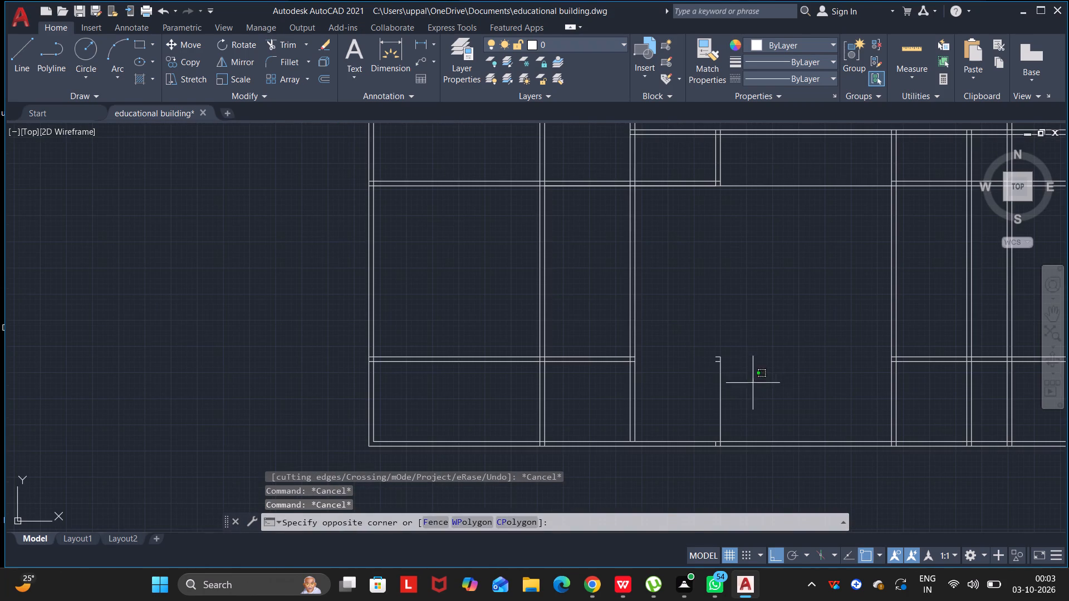
left_click_drag(751, 384, 697, 322)
key("Delete")
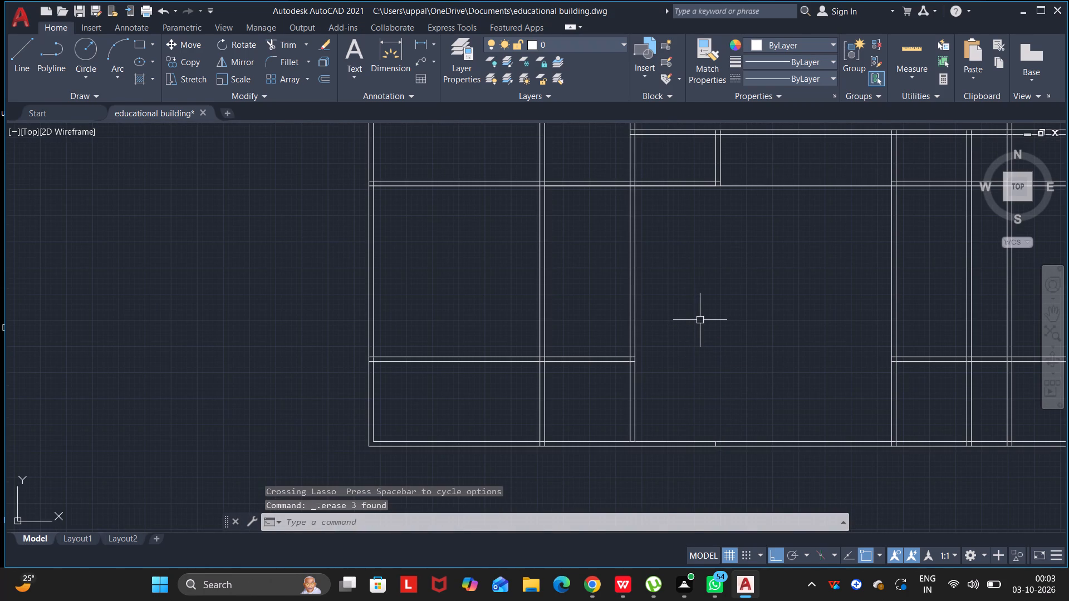
Trim the second vertical partition below the short horizontal partition and the fourth horizontal partition between the bay-centred wall and third vertical partition, including crossing stubs.
scroll(707, 229, "down", 2)
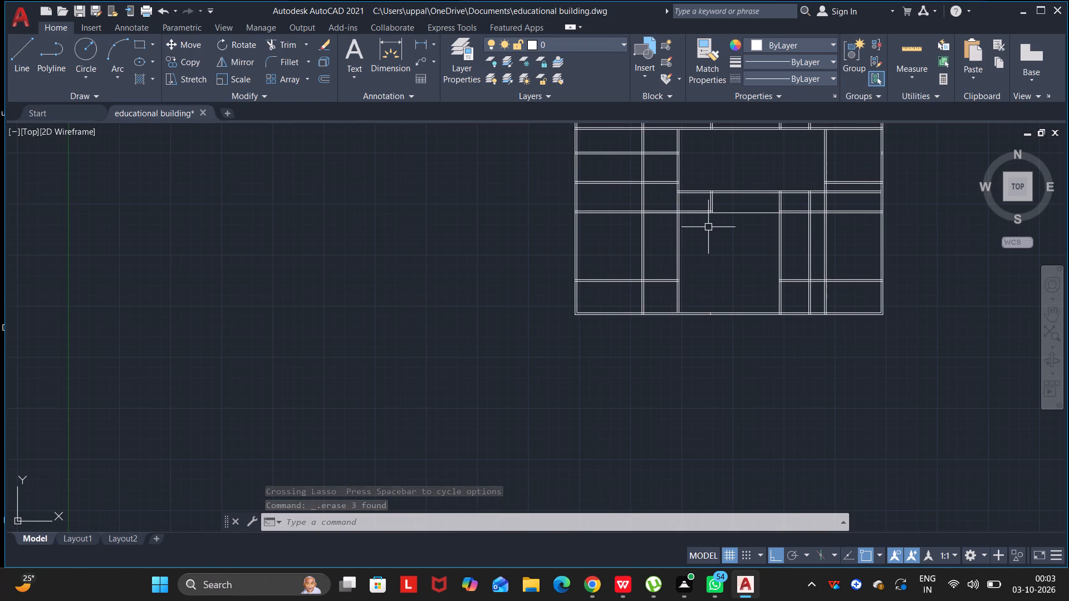
middle_click_drag(708, 228, 728, 263)
left_click_drag(713, 239, 728, 263)
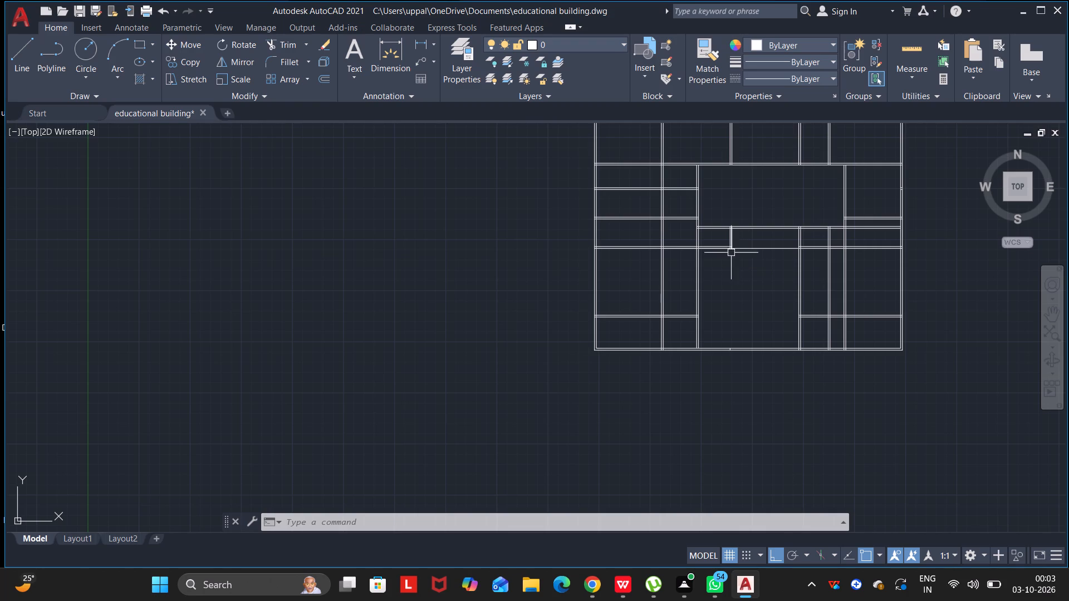
left_click(269, 38)
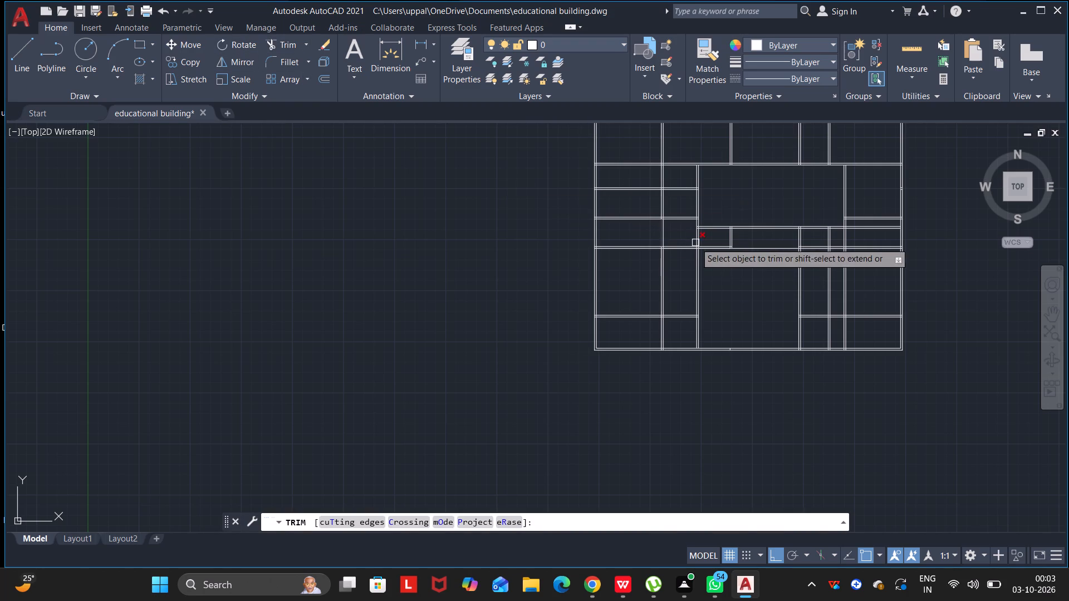
left_click_drag(719, 265, 719, 259)
left_click_drag(719, 256, 742, 238)
left_click(742, 238)
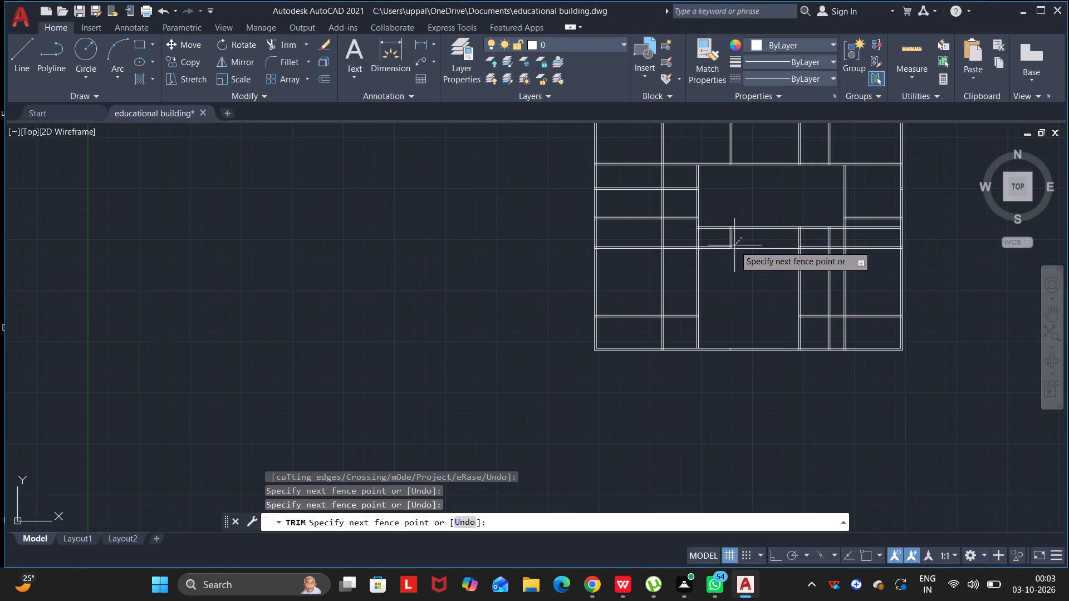
left_click(727, 247)
left_click(727, 251)
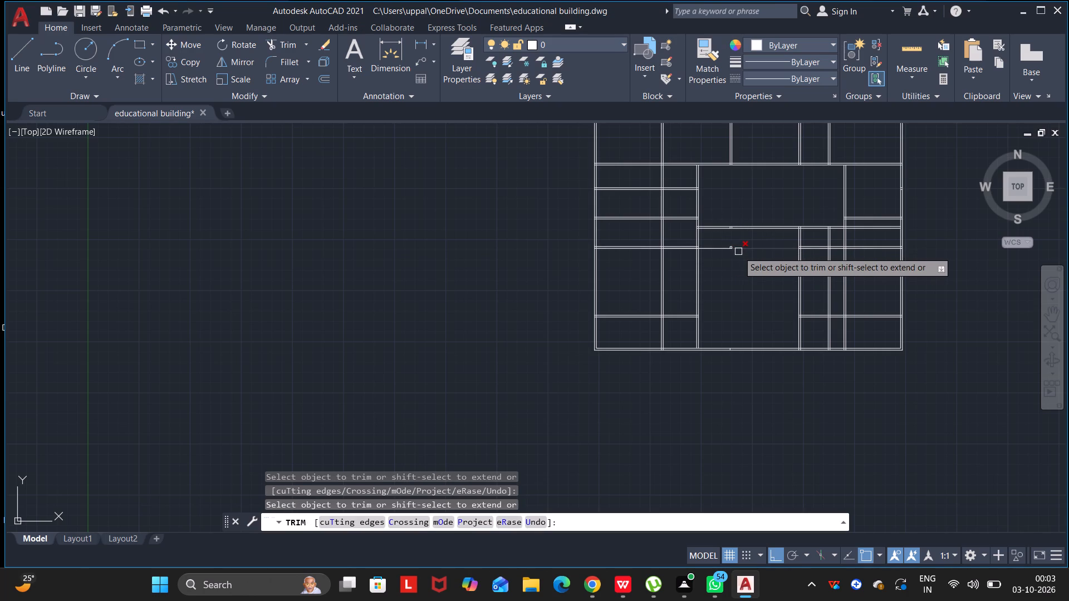
left_click(738, 252)
double_click(729, 249)
left_click(718, 249)
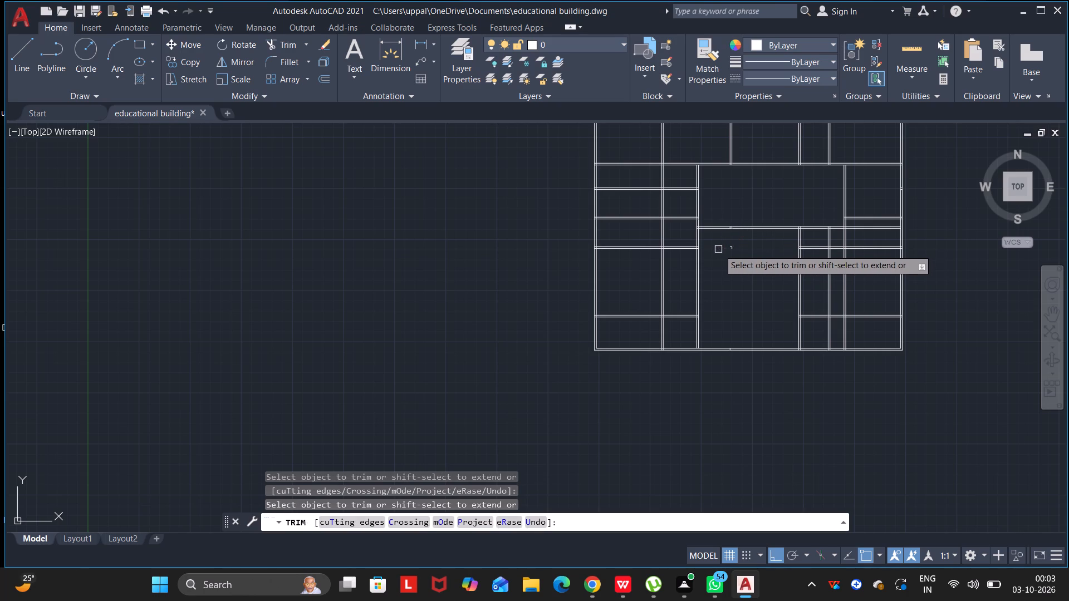
left_click(730, 249)
left_click(735, 253)
left_click(729, 245)
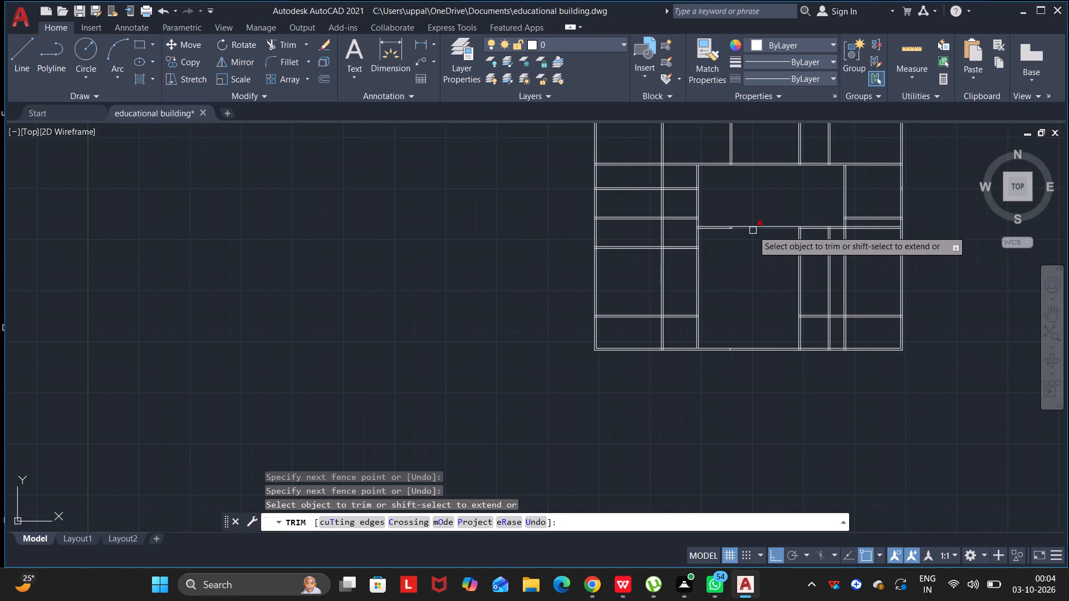
Remove the second vertical partition's two leftover stubs within the thickness of the short horizontal partition.
scroll(749, 230, "up", 2)
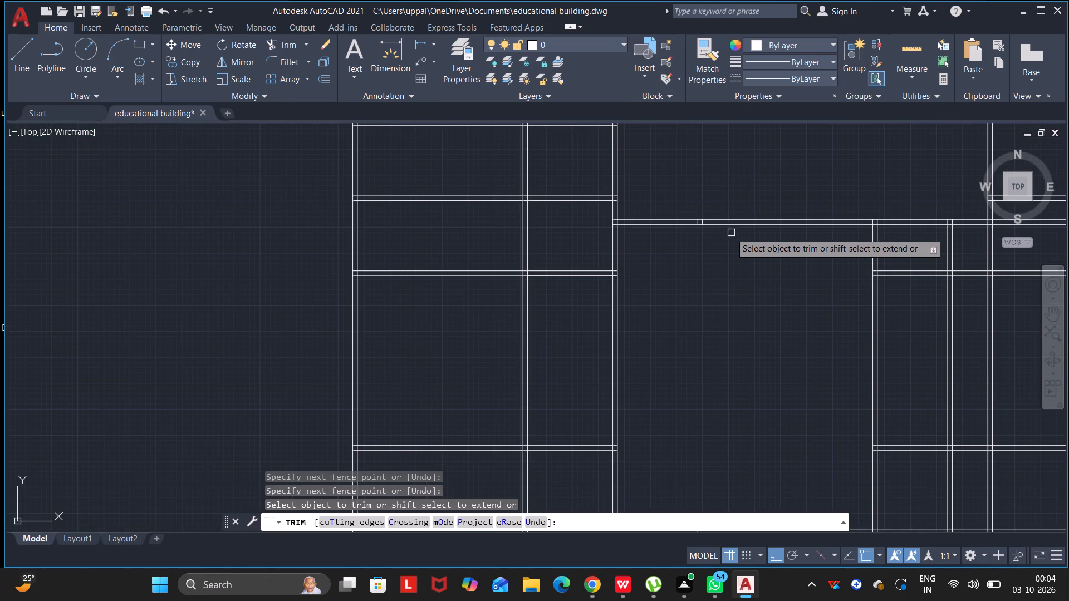
scroll(686, 214, "up", 4)
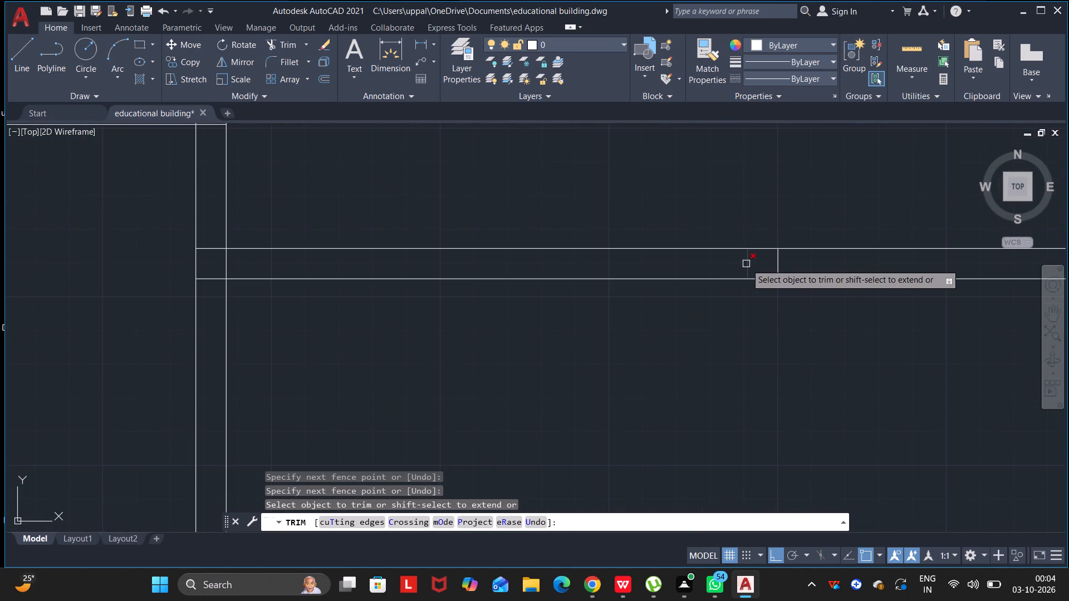
left_click(746, 263)
left_click(777, 264)
scroll(772, 267, "down", 5)
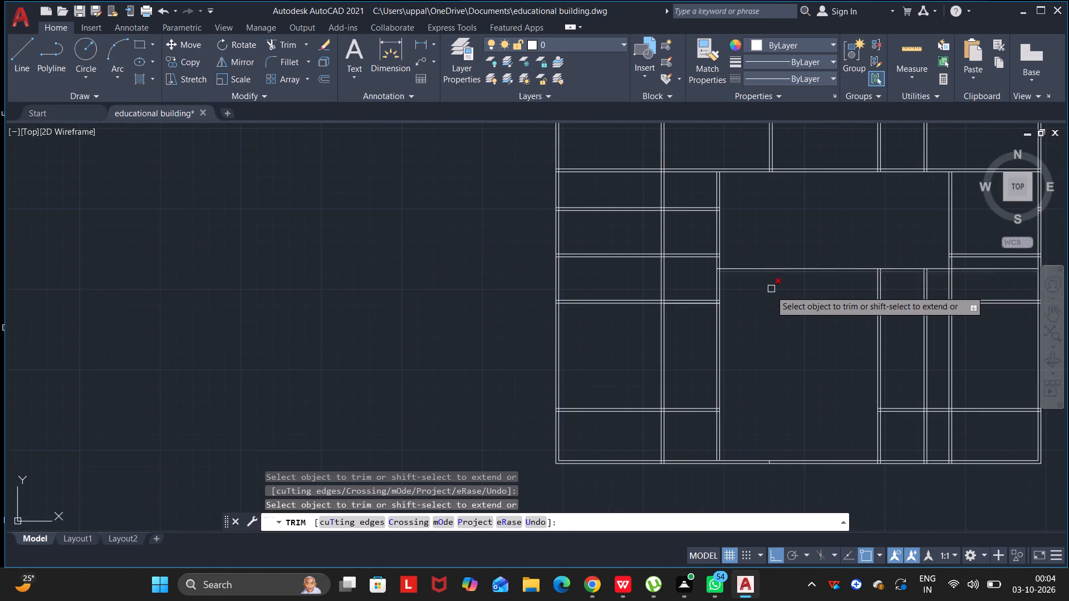
key("Escape")
key("Escape")
key("Escape")
key("Escape")
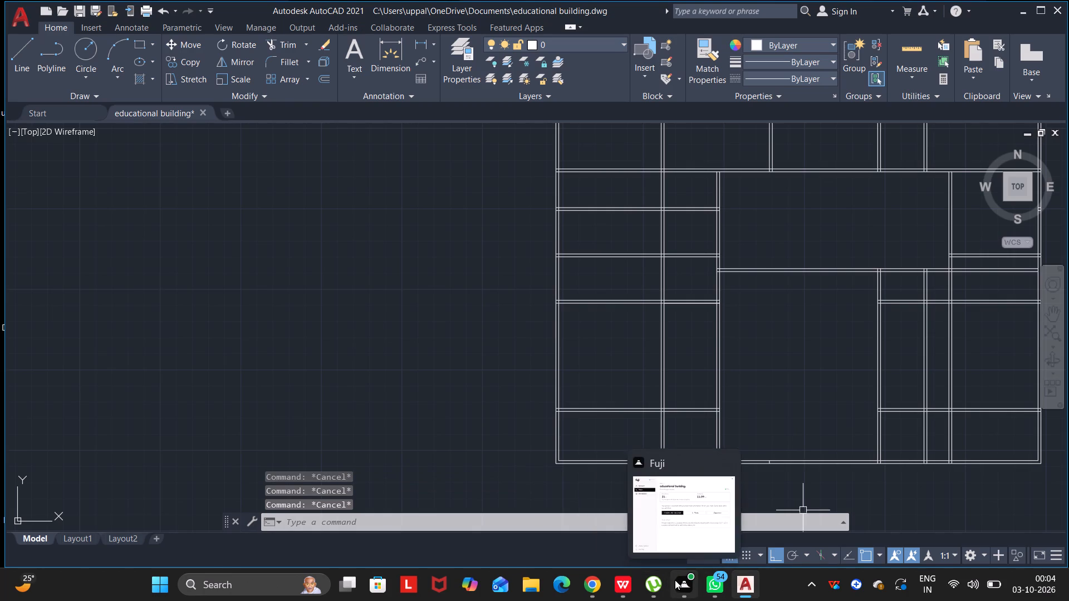
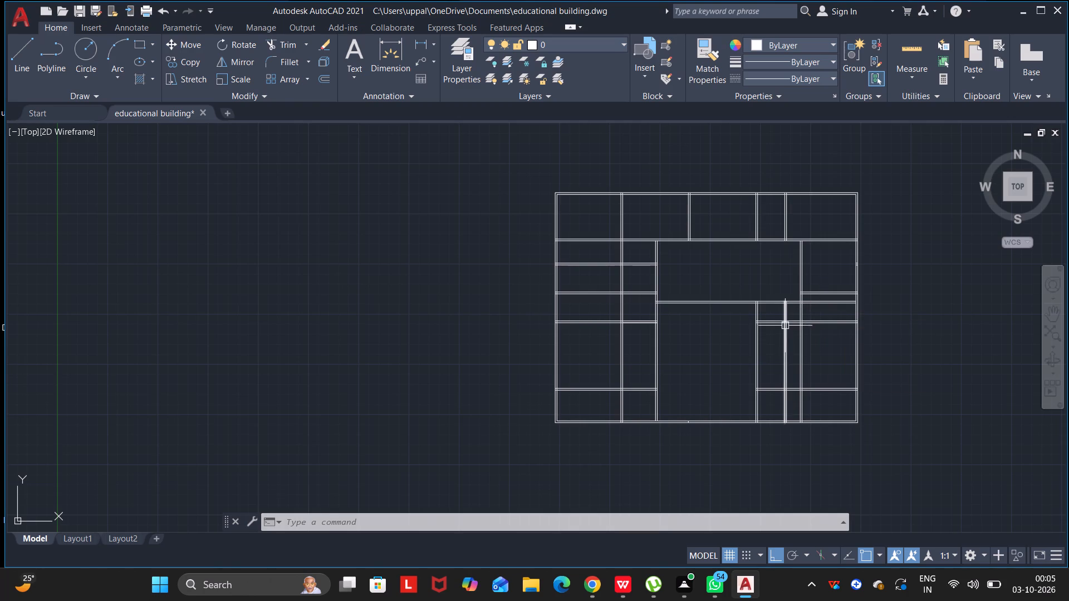
Erase both lines of the short horizontal partition joining the east wall just north of the central hall's south partition.
middle_click_drag(785, 326, 764, 353)
left_click_drag(785, 326, 766, 353)
middle_click_drag(773, 351, 771, 303)
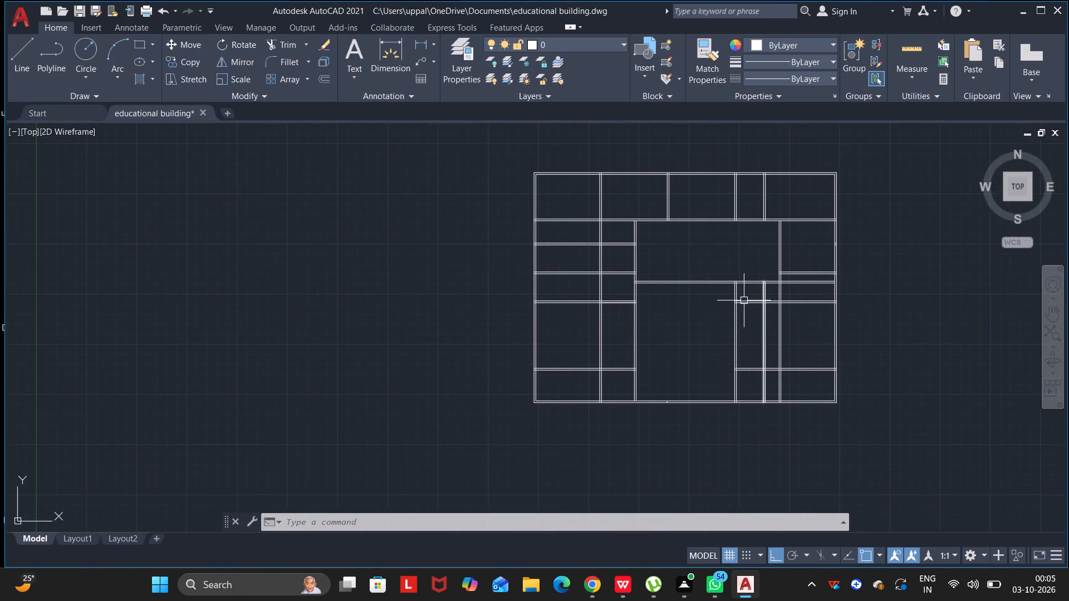
scroll(729, 293, "up", 2)
scroll(748, 275, "down", 2)
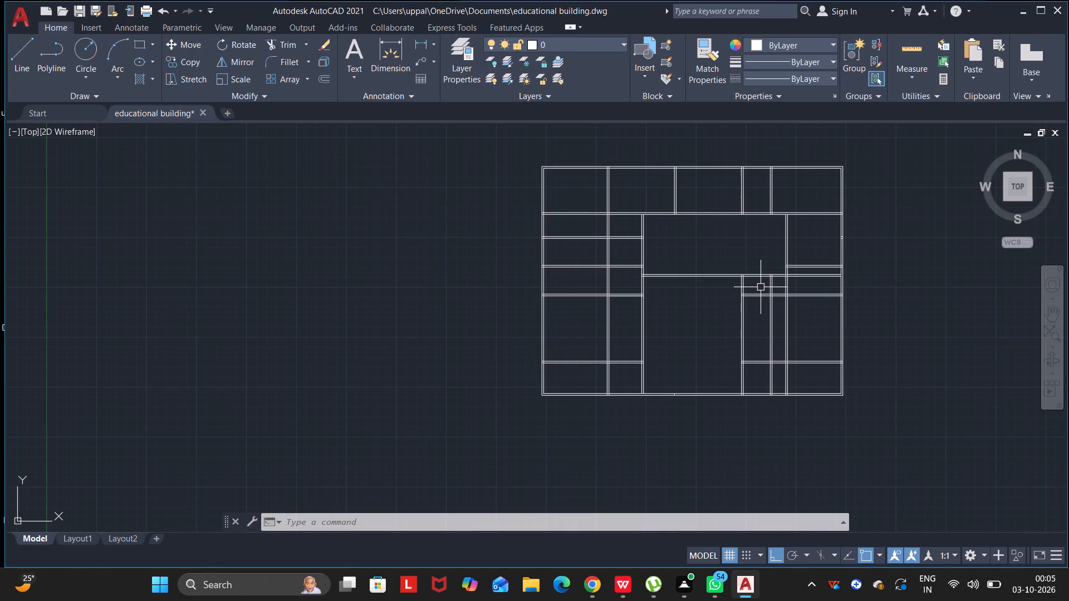
scroll(810, 270, "up", 2)
left_click(812, 259)
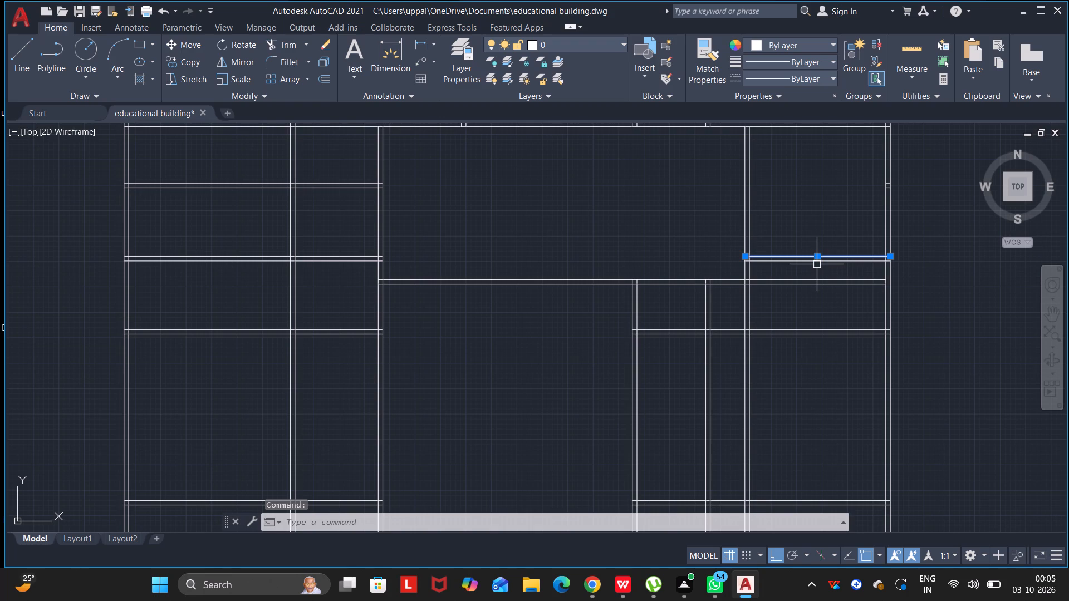
left_click(816, 262)
key("Delete")
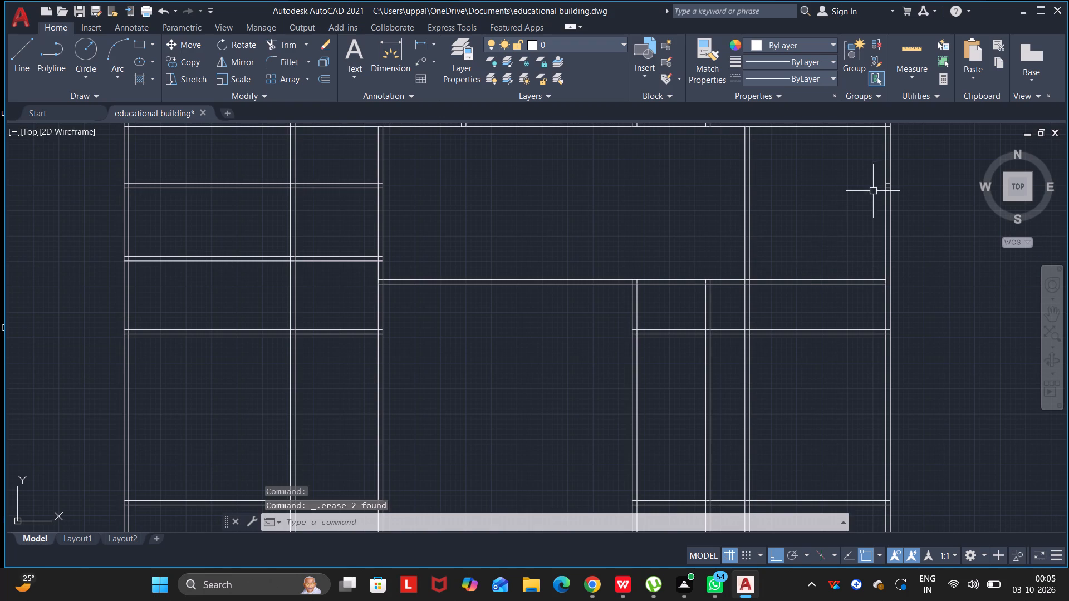
Erase the two leftover short lines crossing the east wall's thickness beside the room north of the erased partition.
scroll(881, 184, "up", 4)
left_click(882, 172)
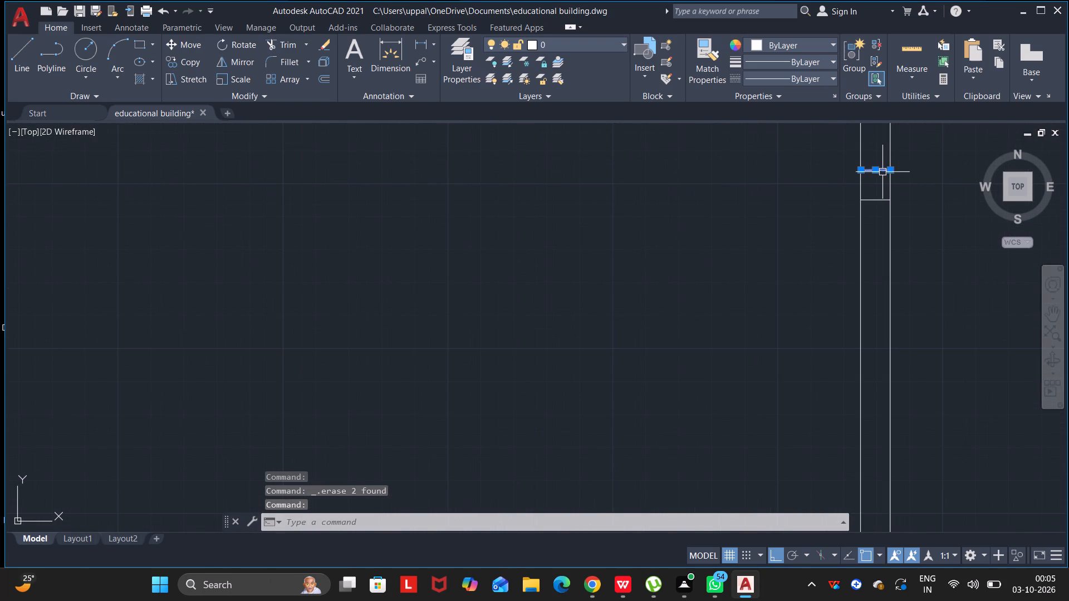
key("Delete")
left_click(881, 201)
key("Delete")
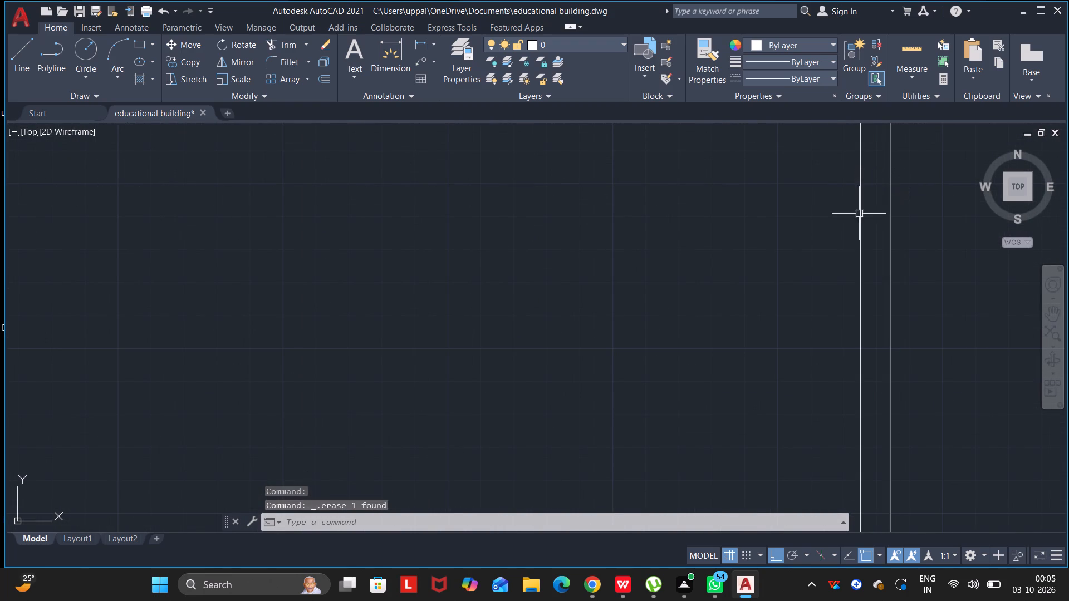
Draw a line across the thickness of the north row's easternmost vertical partition, along the north face of the horizontal partition below it.
scroll(767, 272, "down", 8)
middle_click_drag(709, 330, 764, 250)
scroll(749, 248, "up", 2)
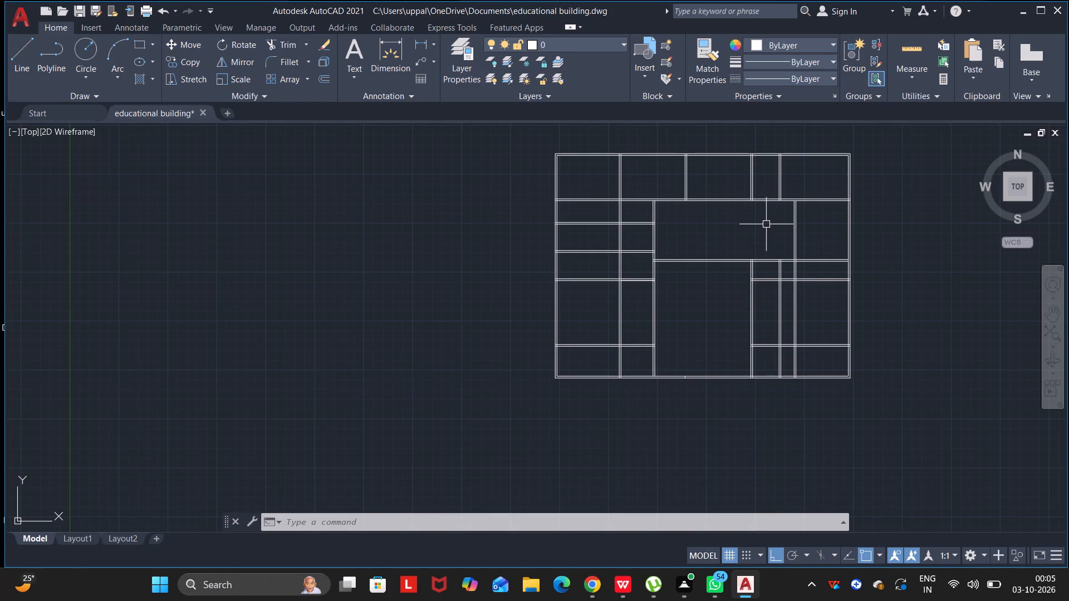
scroll(774, 211, "up", 3)
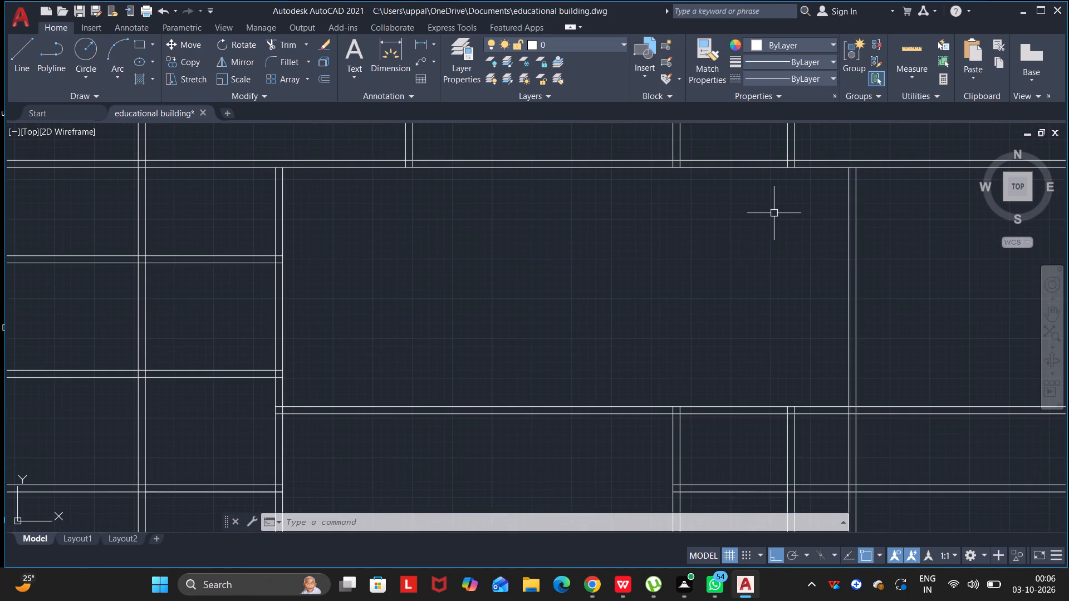
middle_click_drag(774, 213, 797, 367)
left_click_drag(775, 215, 797, 367)
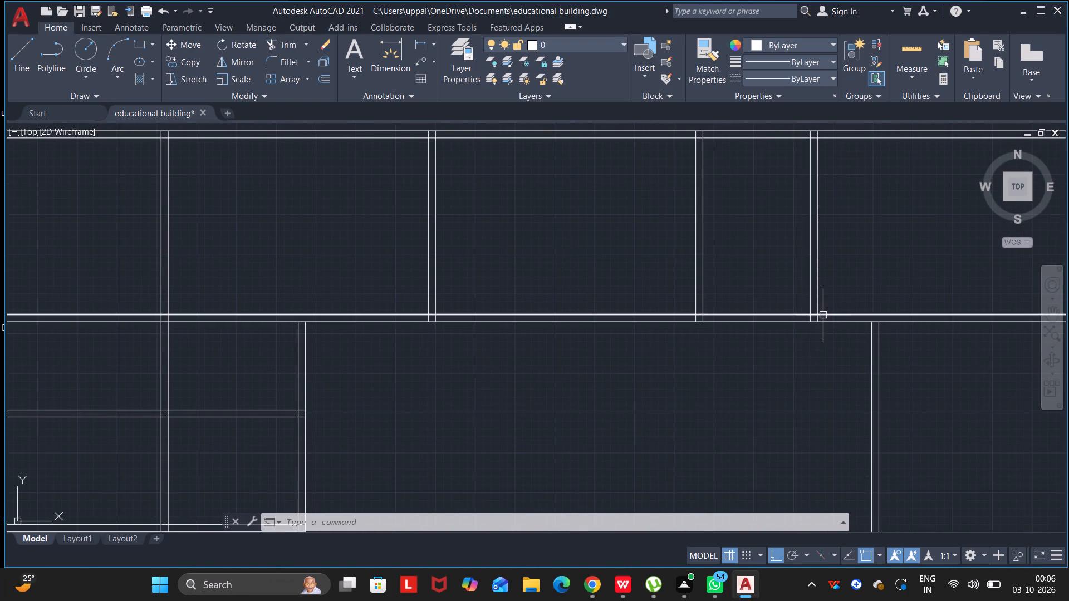
scroll(821, 316, "up", 3)
key("l")
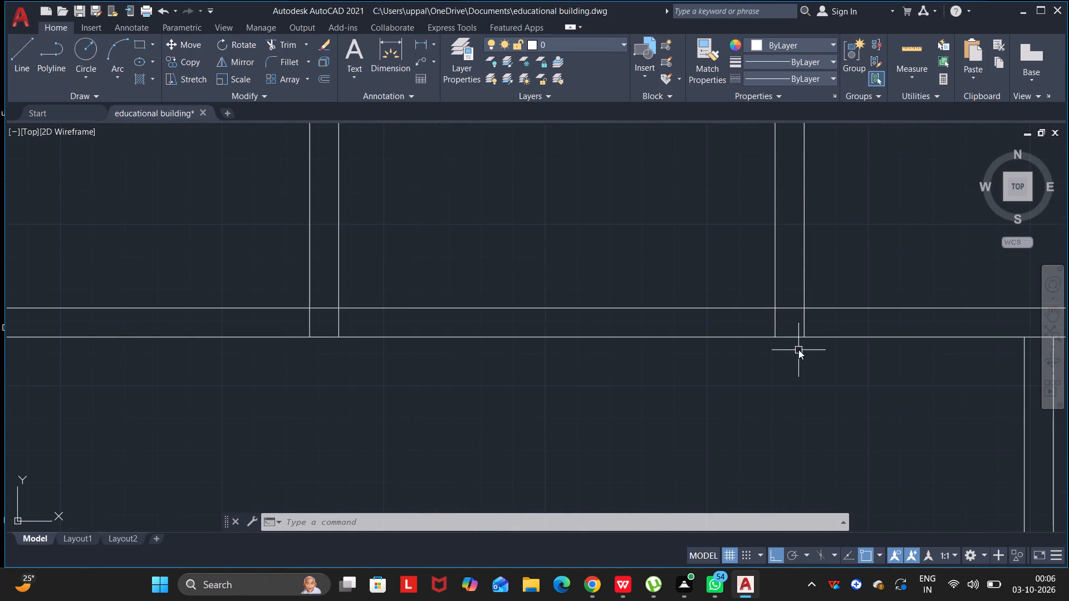
key("Return")
left_click(777, 309)
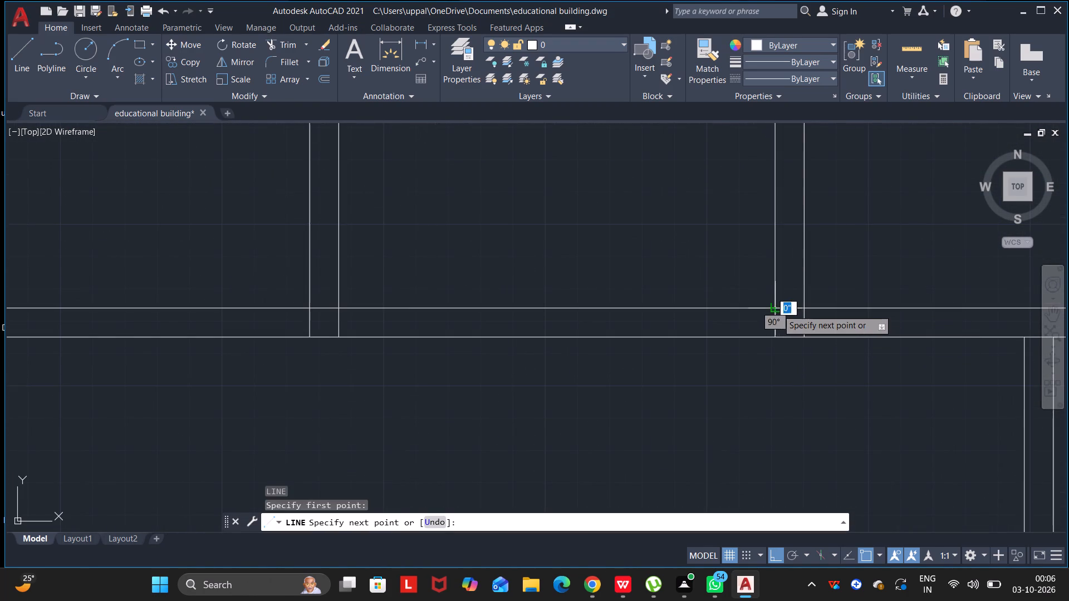
double_click(805, 308)
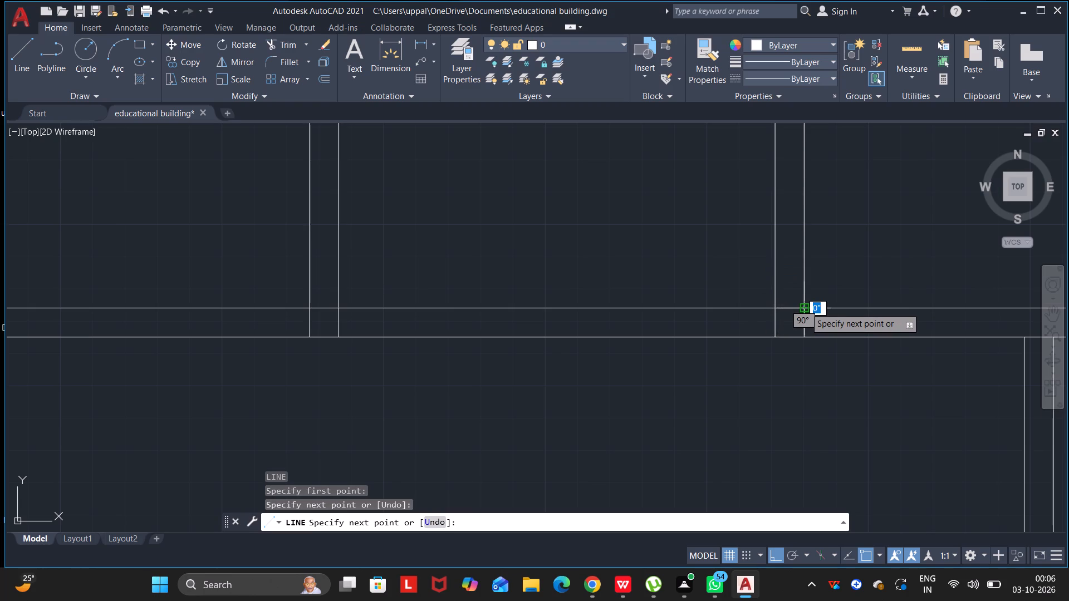
key("Escape")
key("Escape")
key("Escape")
key("Escape")
Offset the short line across the easternmost north-row partition 9" to the north for the first door jamb.
left_click(795, 308)
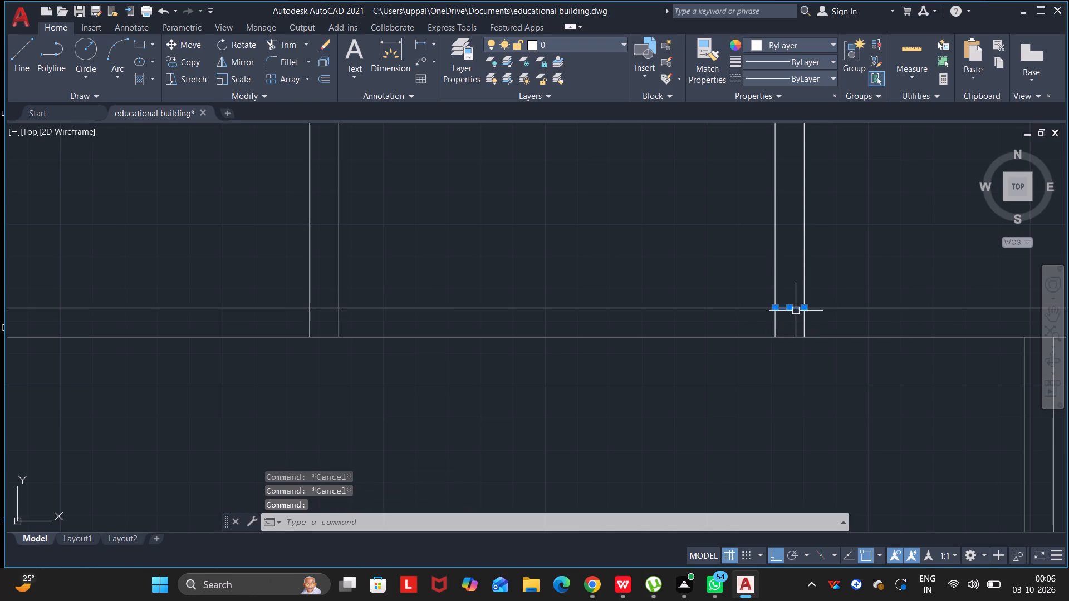
key("o")
key("Return")
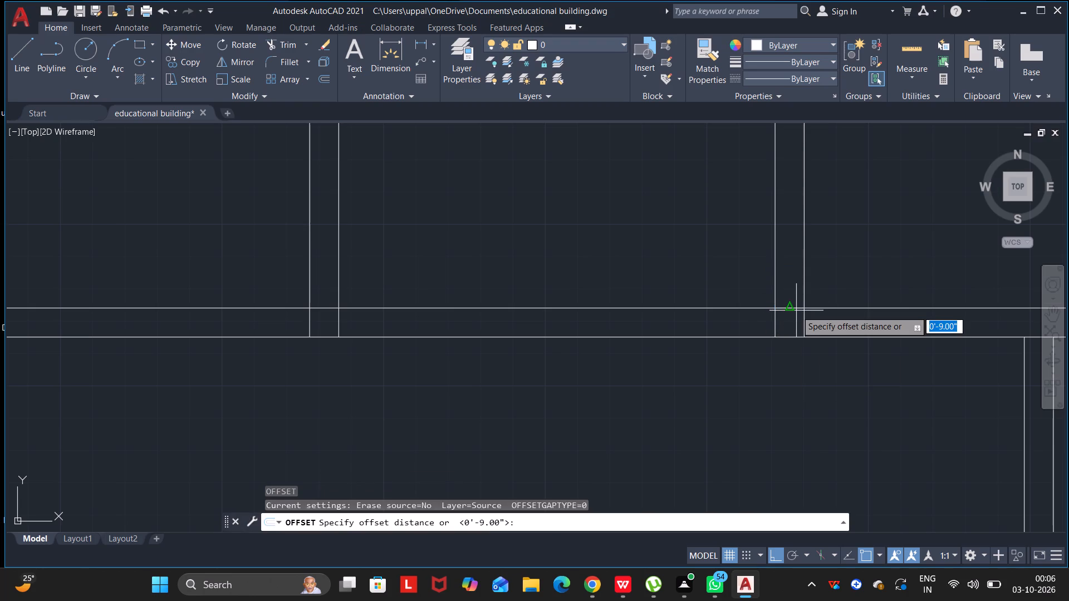
left_click(793, 309)
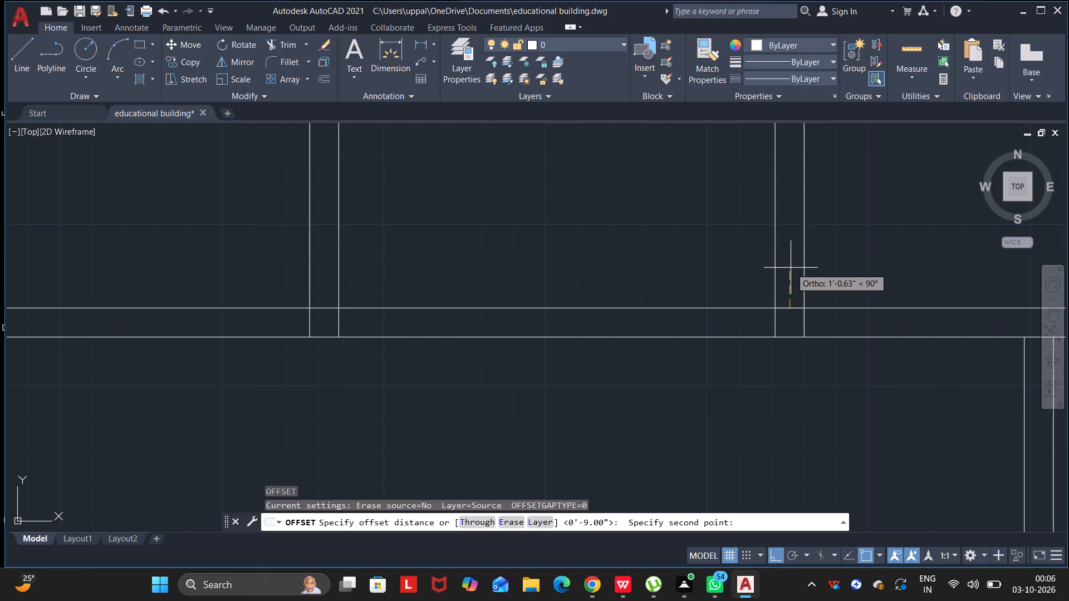
key("9")
key("Return")
left_click(790, 268)
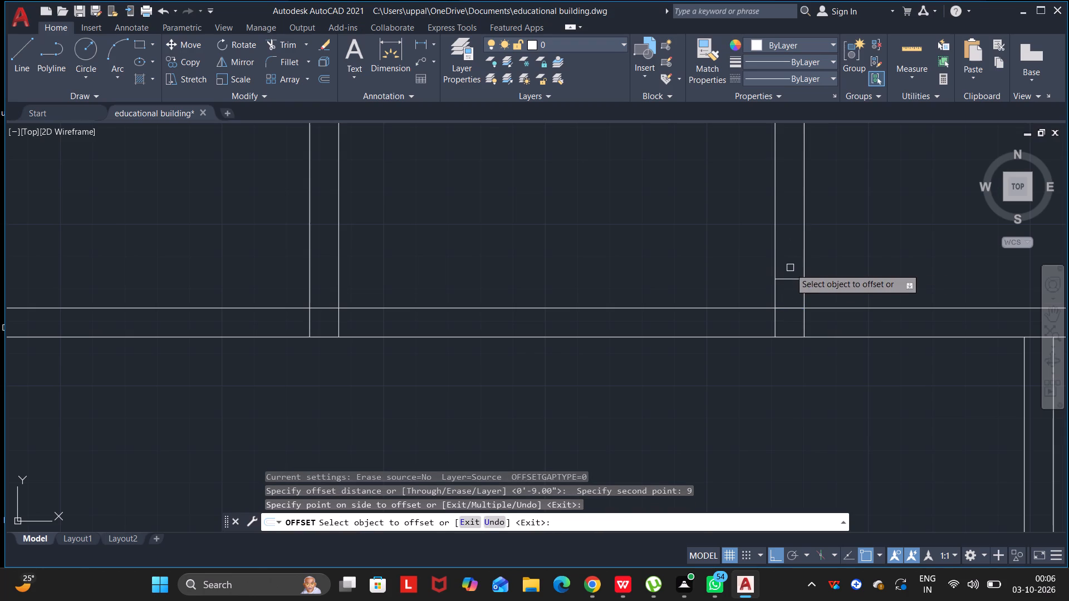
left_click(787, 280)
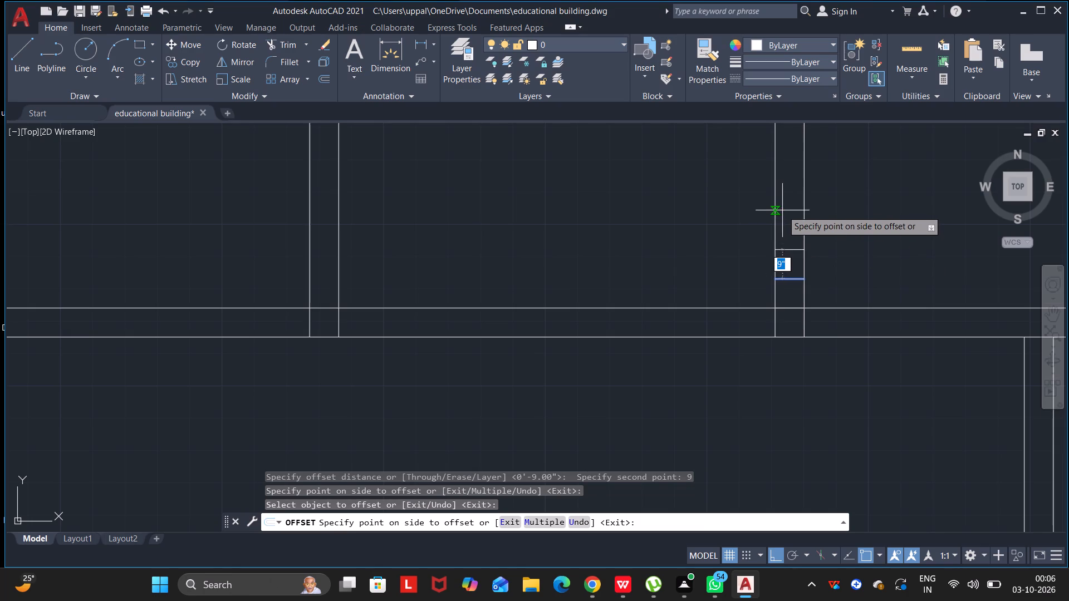
key("Escape")
key("Escape")
key("Escape")
key("Escape")
key("Escape")
Offset the jamb line 36" to the north within the same partition for the opposite door jamb.
left_click(793, 280)
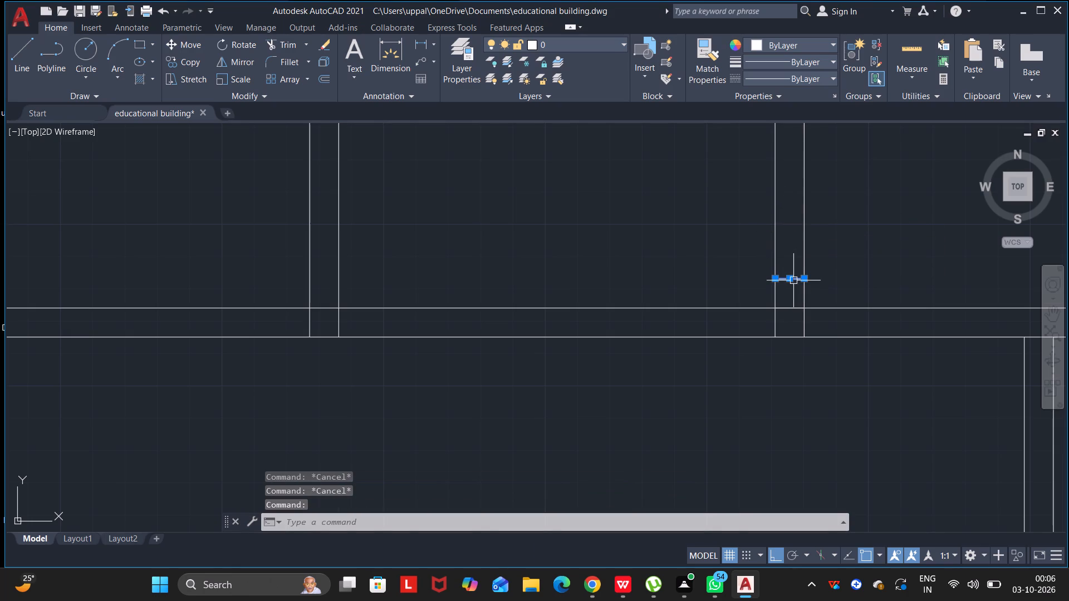
key("o")
key("Return")
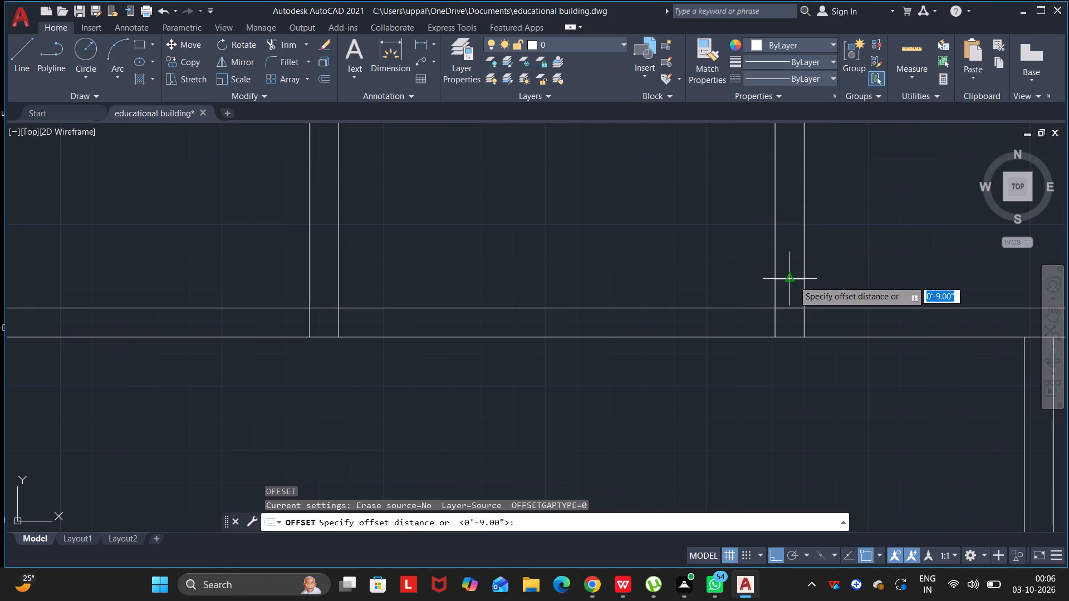
left_click(793, 280)
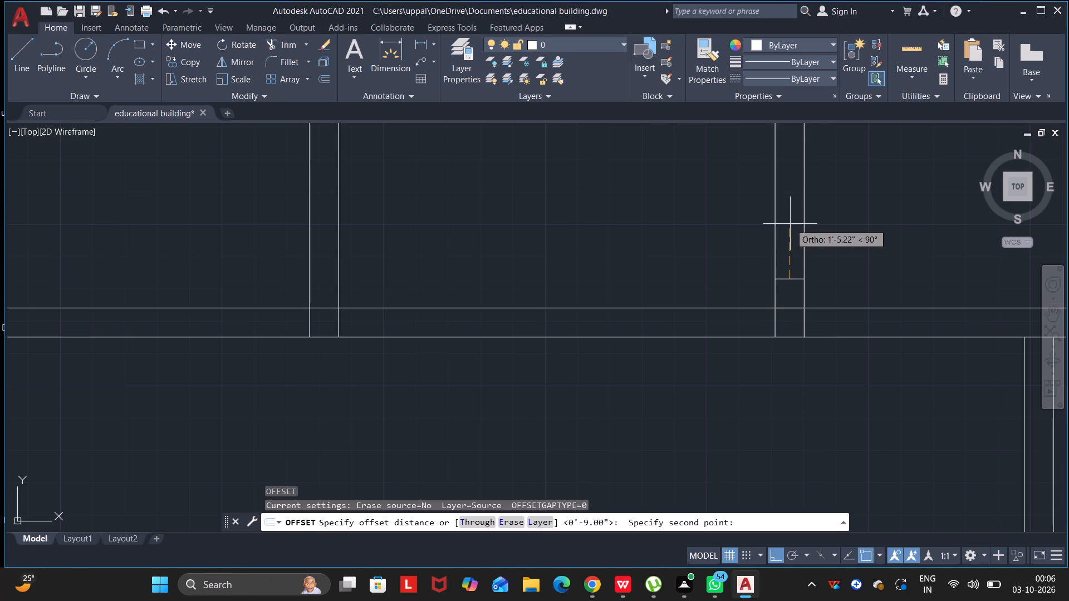
type("36")
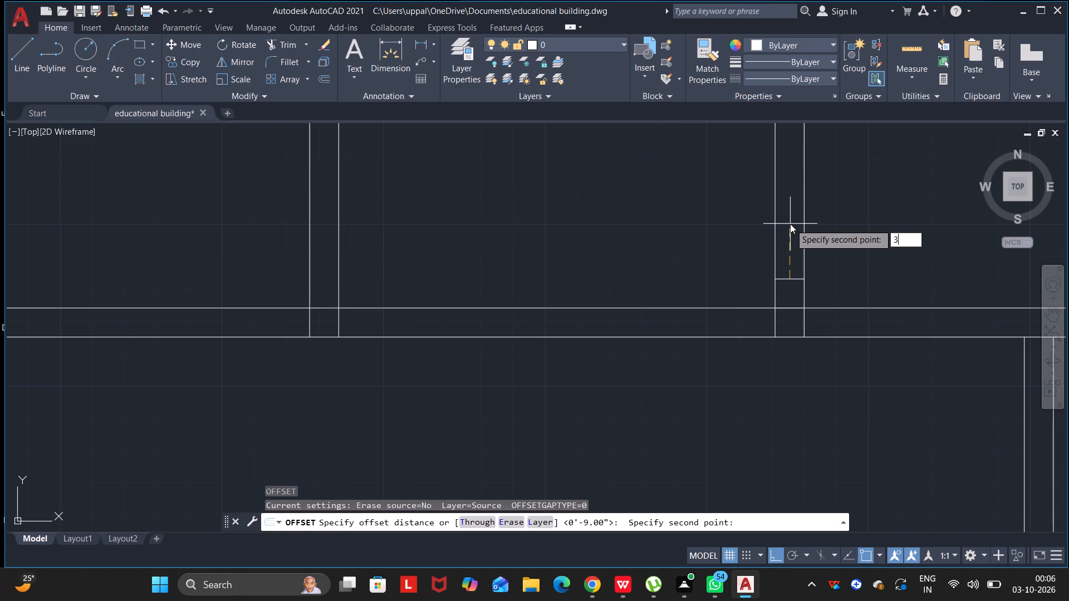
key("Return")
left_click(790, 225)
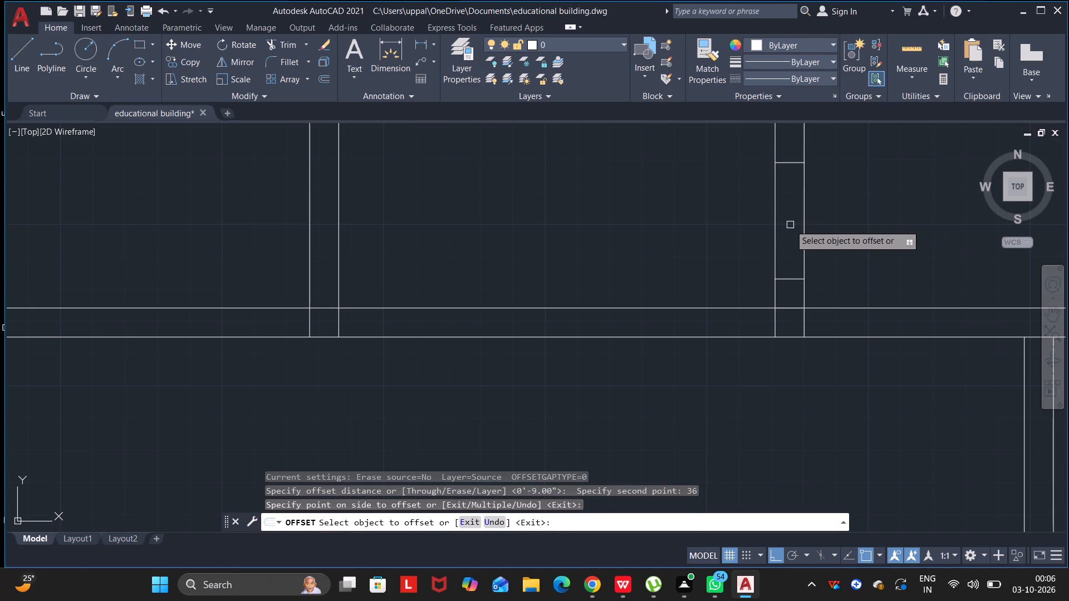
key("Escape")
key("Escape")
key("Escape")
key("Escape")
key("Escape")
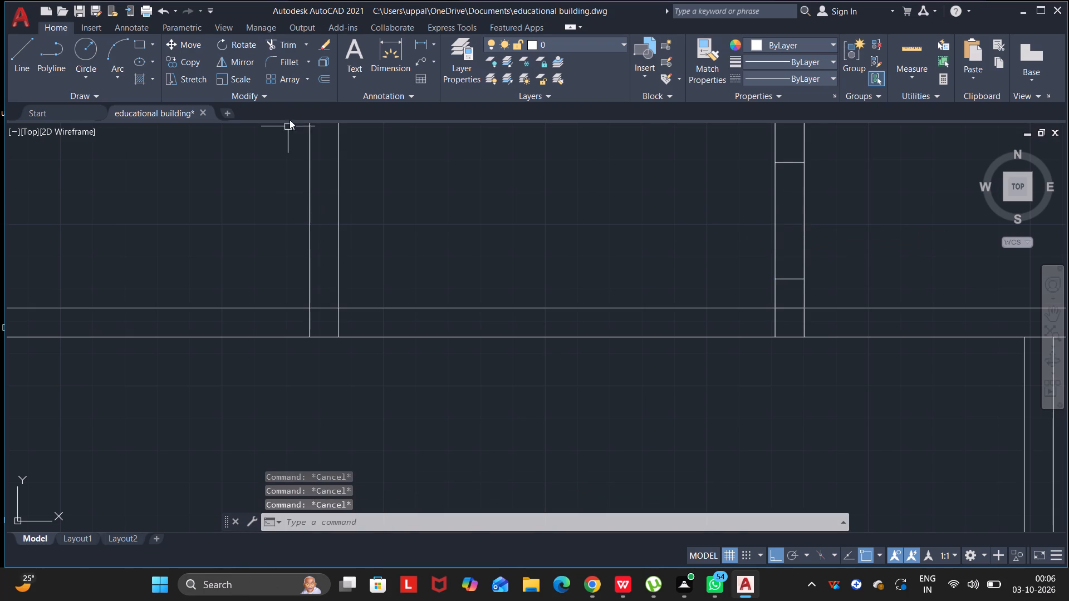
Trim both partition lines between the two jamb lines to open the doorway in the easternmost north-row partition.
left_click(269, 44)
left_click_drag(699, 217, 860, 215)
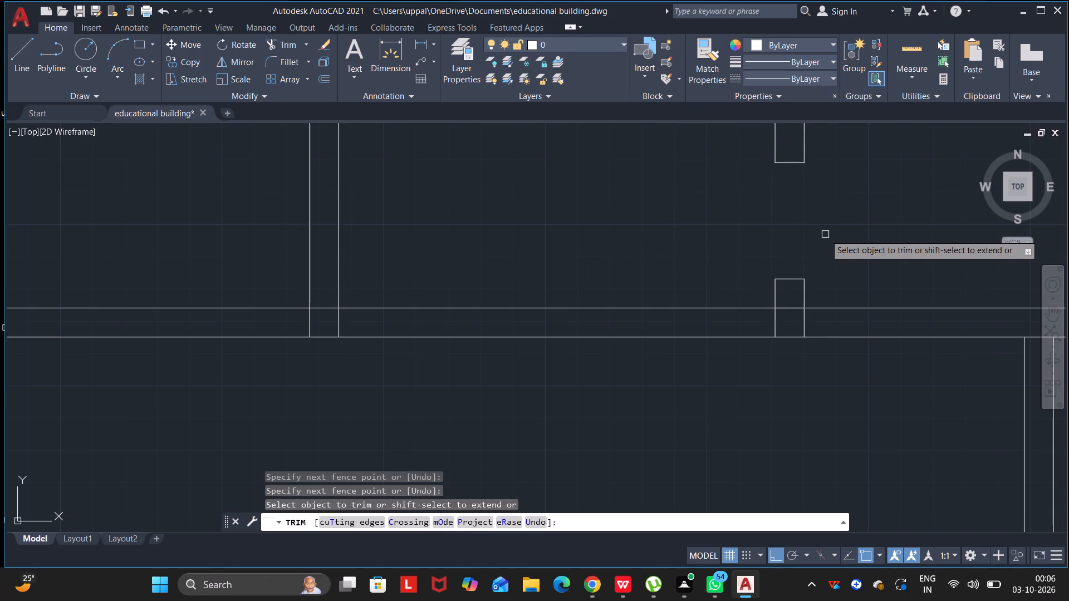
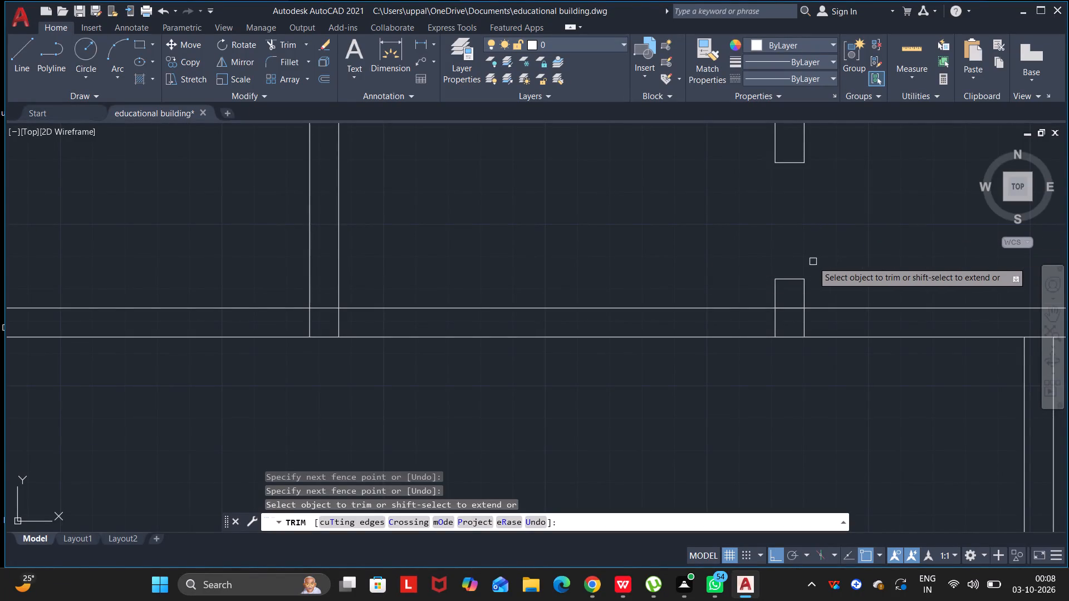
Trim the overlapping lines along the horizontal partition's north face where it crosses the easternmost north-row partition below the new doorway.
left_click(788, 307)
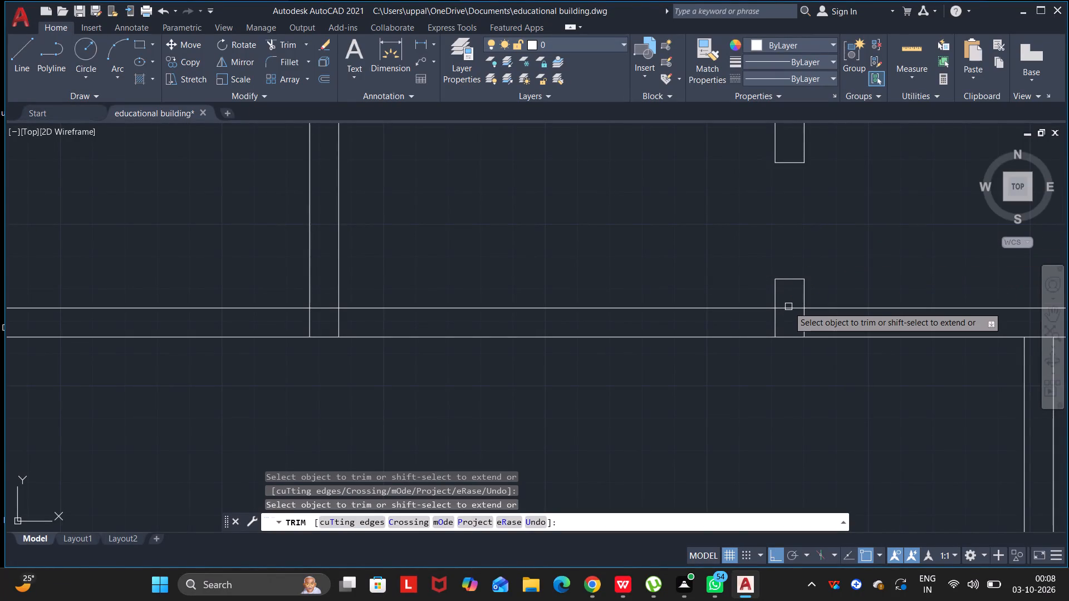
left_click(791, 311)
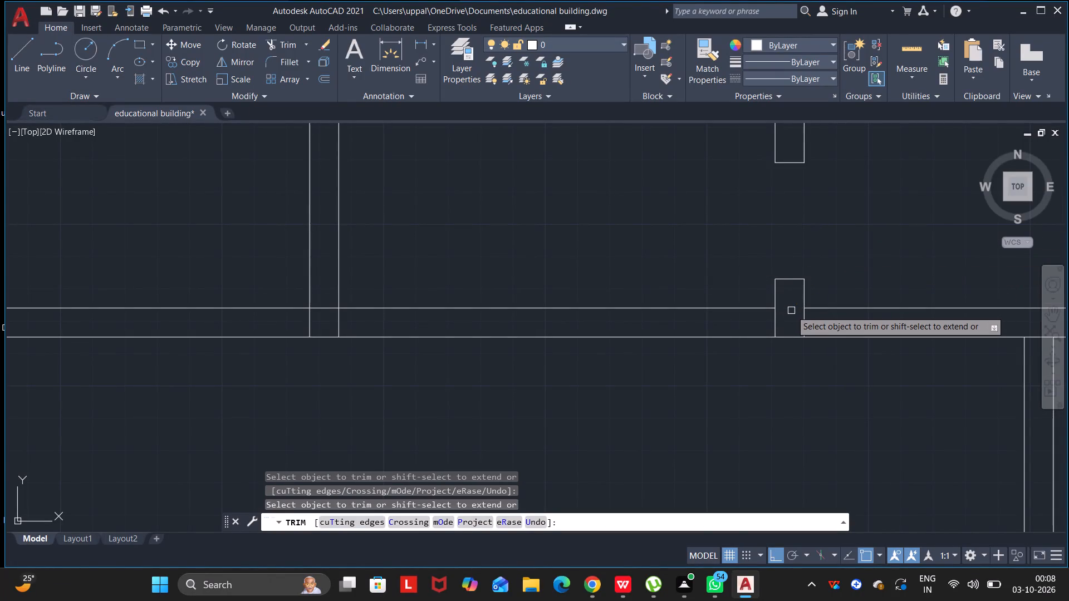
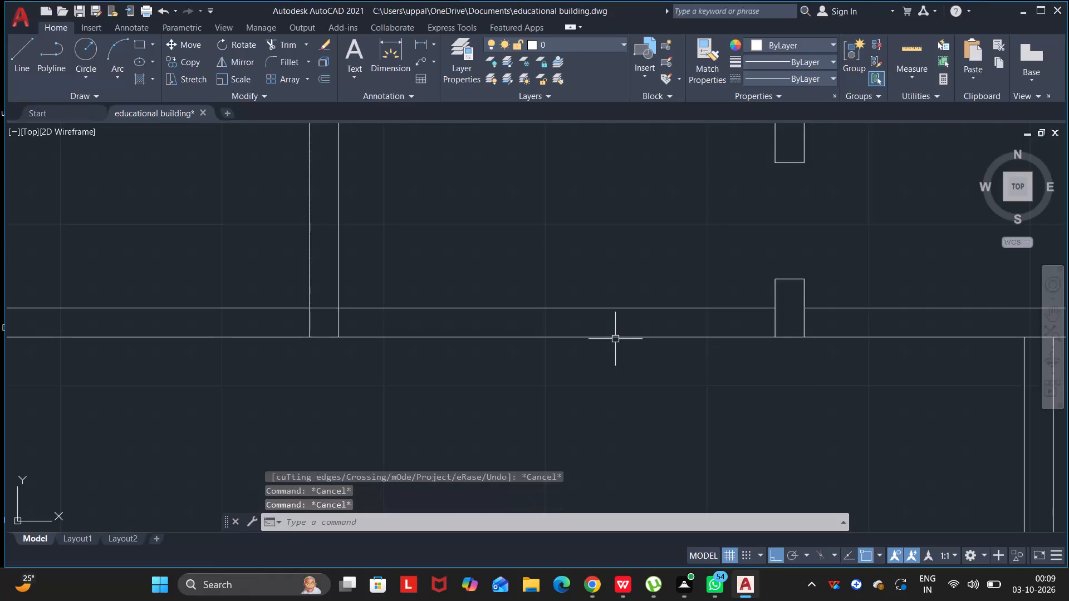
Trim the lines crossing the horizontal partition's junctions with the stub below the doorway and with the partition joining just east from the south.
key("Escape")
scroll(591, 327, "down", 4)
middle_click_drag(591, 321, 629, 322)
left_click_drag(615, 323, 629, 322)
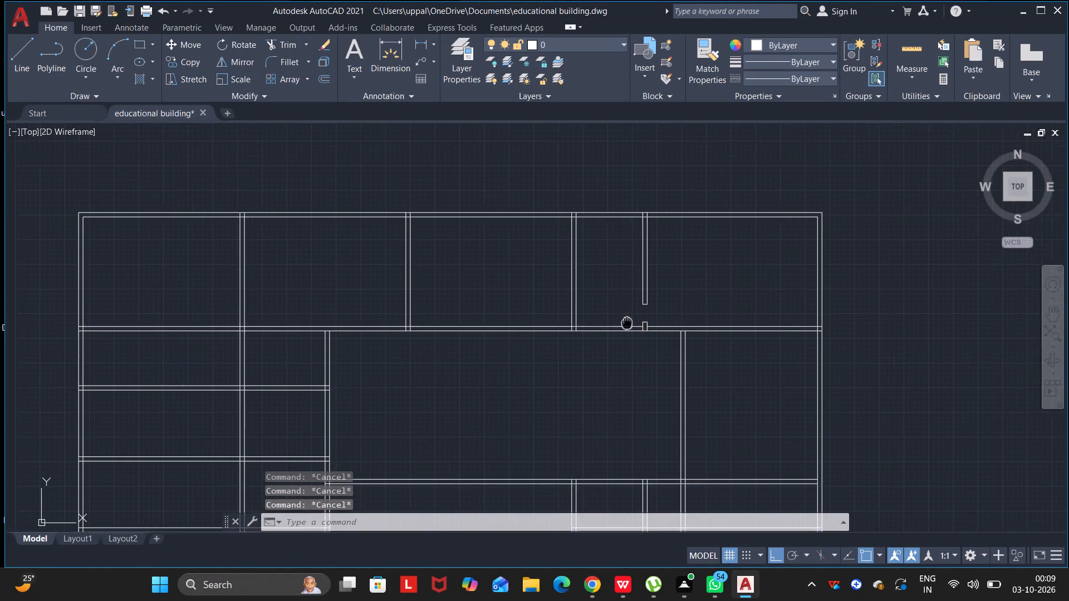
left_click_drag(629, 322, 636, 321)
middle_click_drag(629, 322, 636, 321)
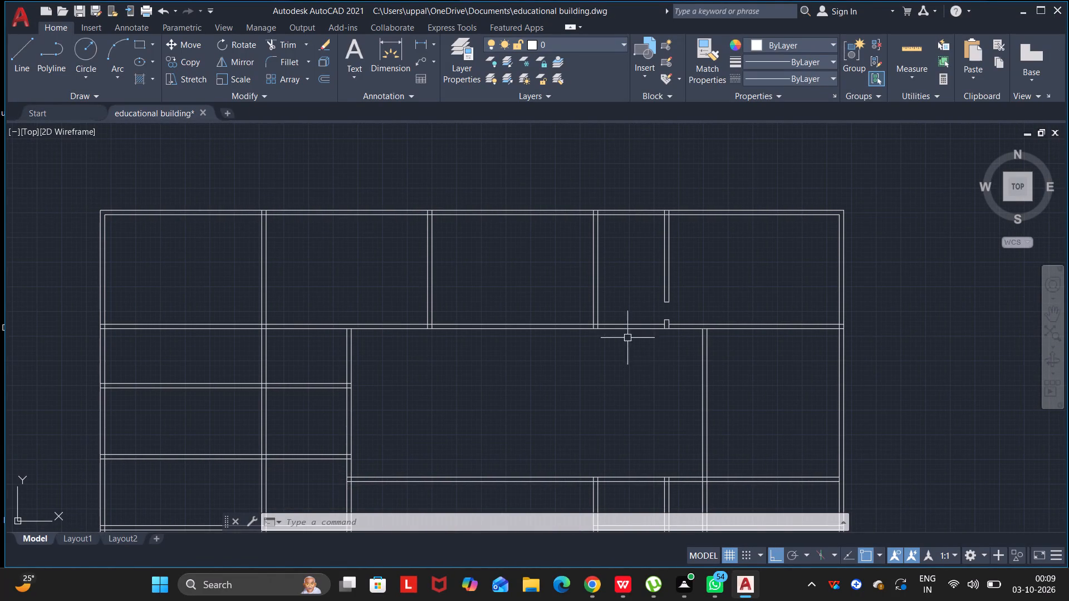
scroll(658, 339, "up", 4)
middle_click_drag(651, 308, 631, 361)
left_click_drag(653, 312, 631, 361)
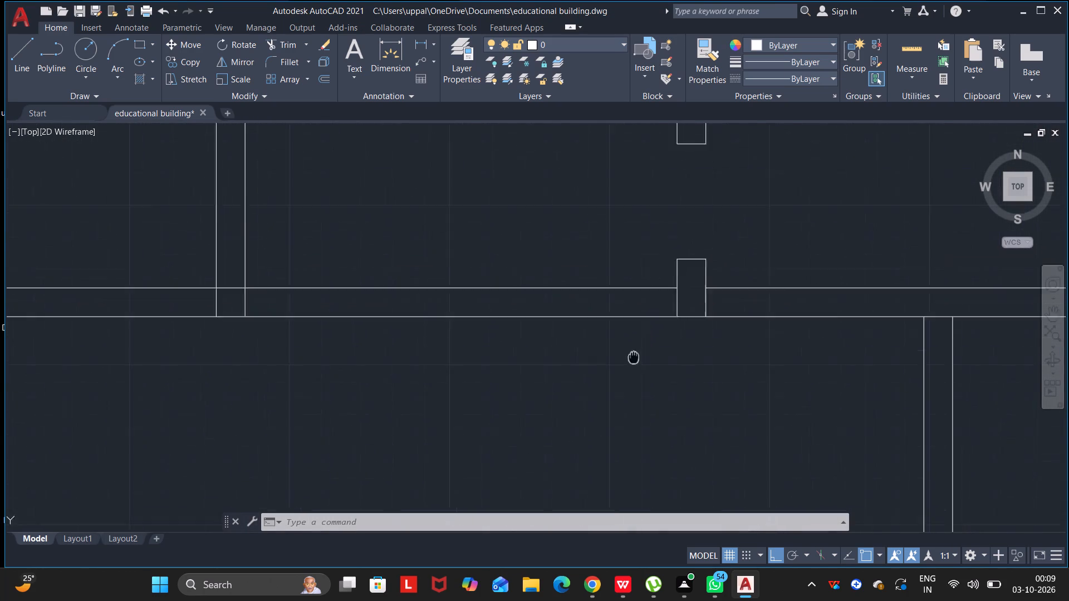
left_click_drag(631, 361, 629, 366)
middle_click_drag(631, 361, 629, 366)
left_click(286, 49)
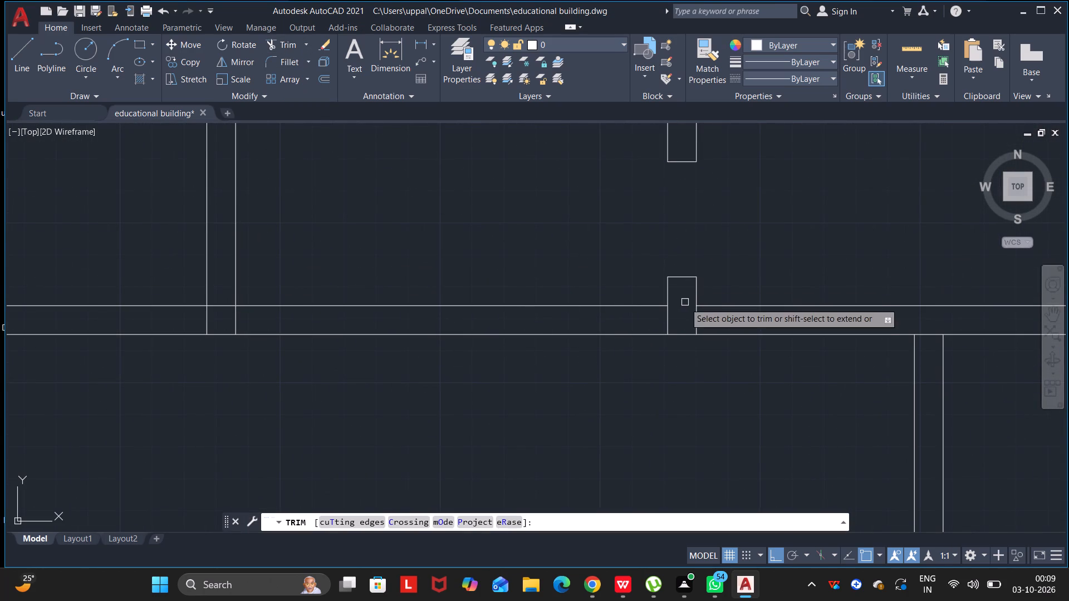
left_click(665, 324)
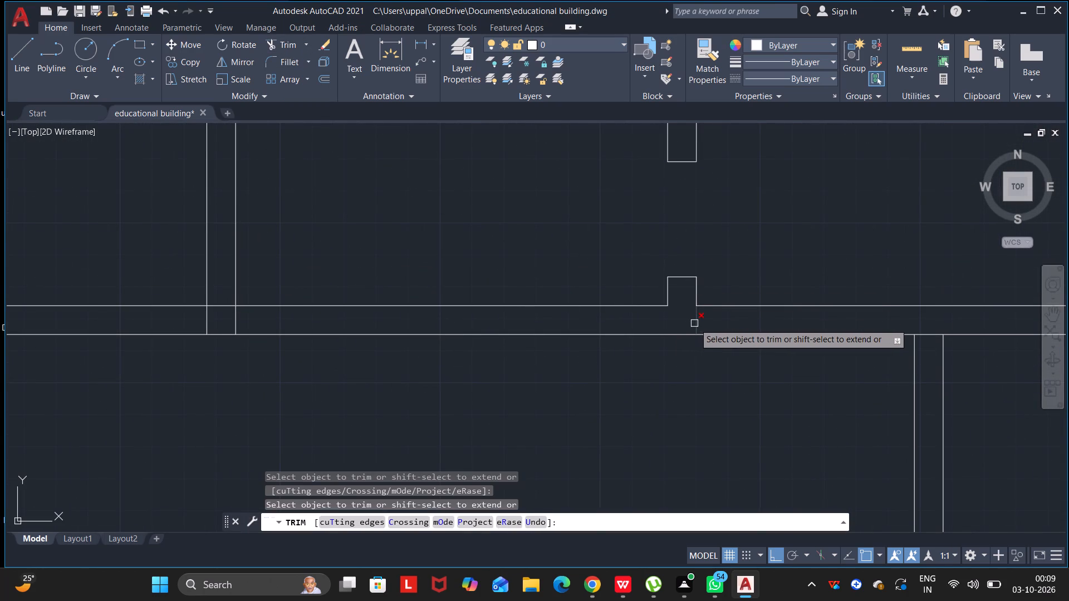
left_click(695, 323)
left_click(929, 334)
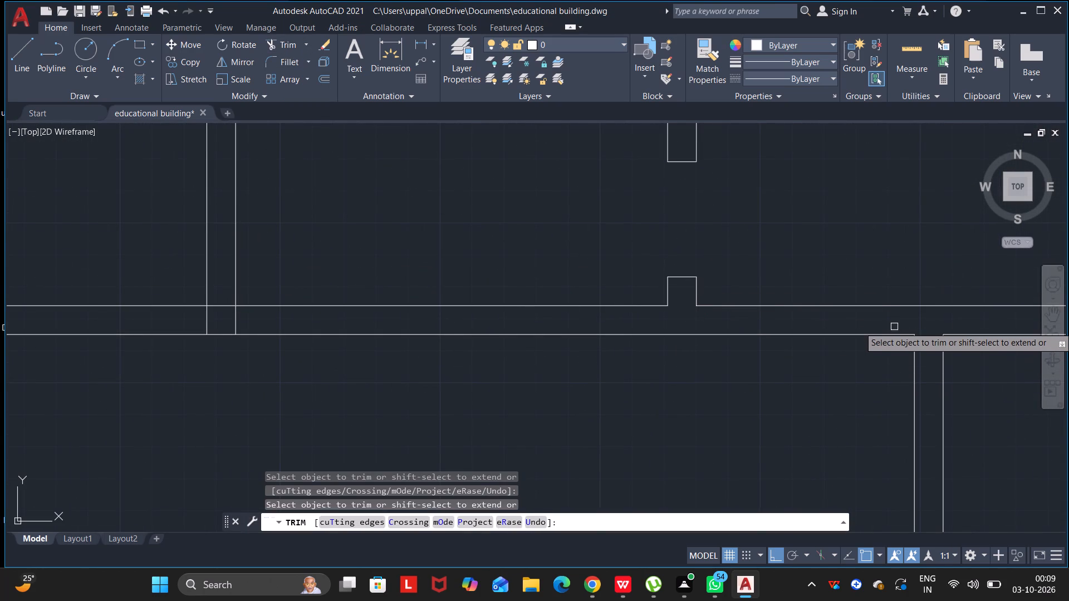
Trim the overlapping lines where the horizontal partition meets the east outer wall, opening the junction between them.
scroll(889, 326, "down", 3)
middle_click_drag(773, 265, 781, 284)
left_click_drag(776, 273, 781, 284)
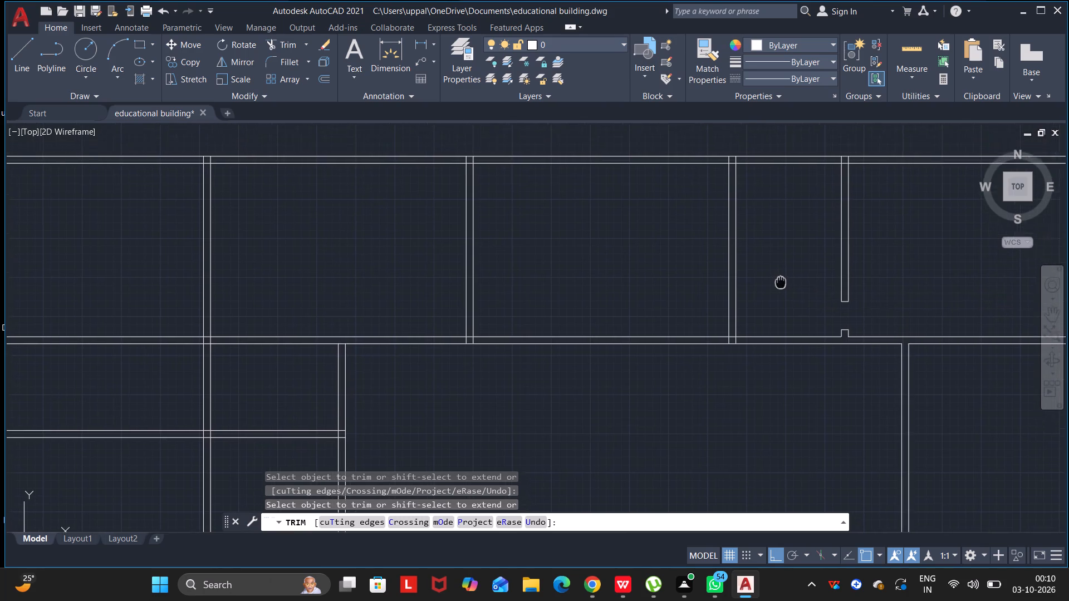
left_click_drag(781, 284, 606, 371)
middle_click_drag(781, 284, 606, 371)
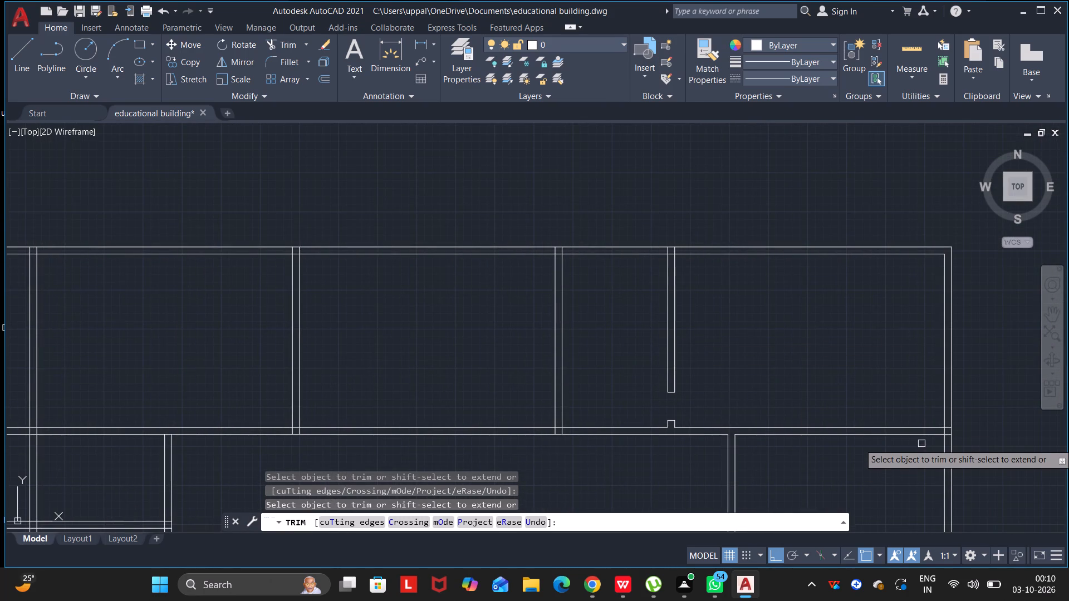
scroll(957, 444, "up", 3)
scroll(924, 397, "up", 3)
double_click(870, 306)
left_click_drag(870, 306, 870, 360)
left_click_drag(875, 391, 885, 456)
left_click_drag(885, 456, 882, 451)
left_click_drag(874, 285, 866, 343)
left_click(808, 357)
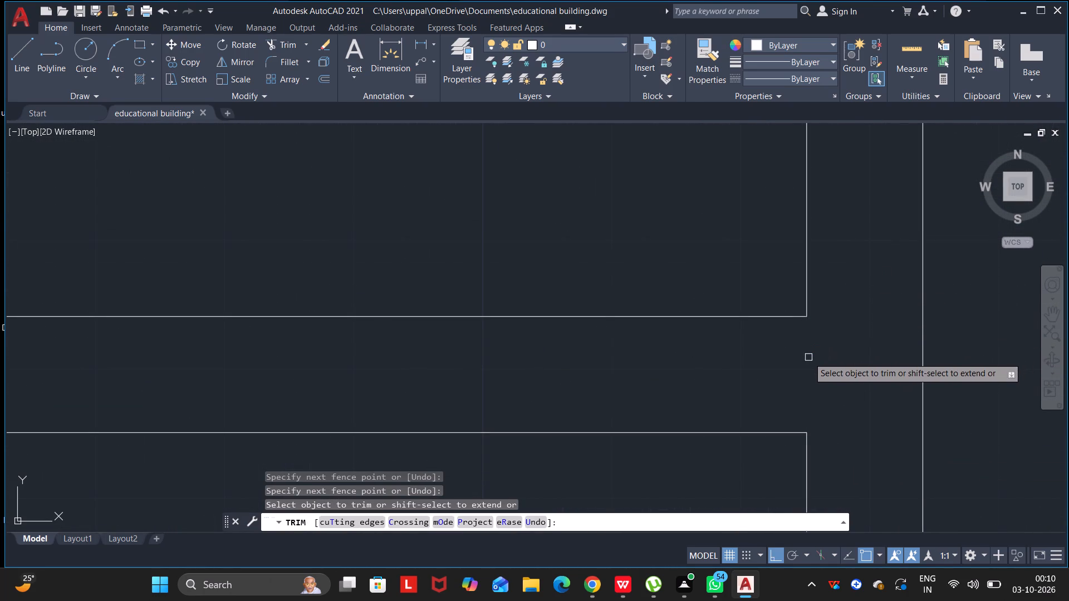
key("Escape")
key("Escape")
key("Escape")
key("Escape")
Trim the overlapping lines where the third north-row partition from the west meets the horizontal partition.
scroll(689, 358, "down", 3)
scroll(634, 353, "down", 4)
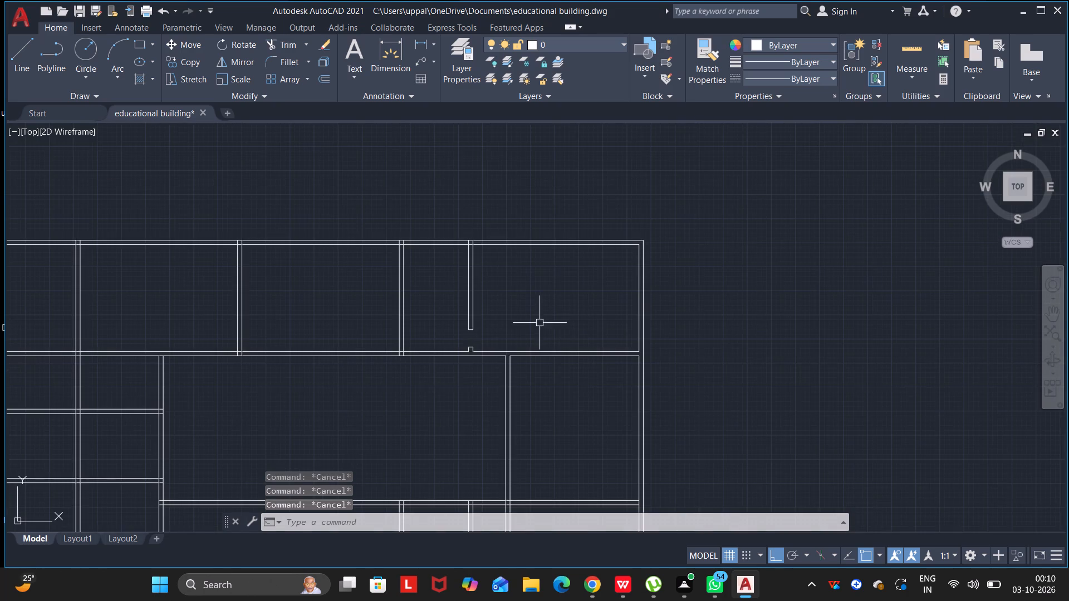
middle_click_drag(536, 321, 841, 317)
left_click_drag(547, 323, 841, 317)
scroll(743, 347, "up", 4)
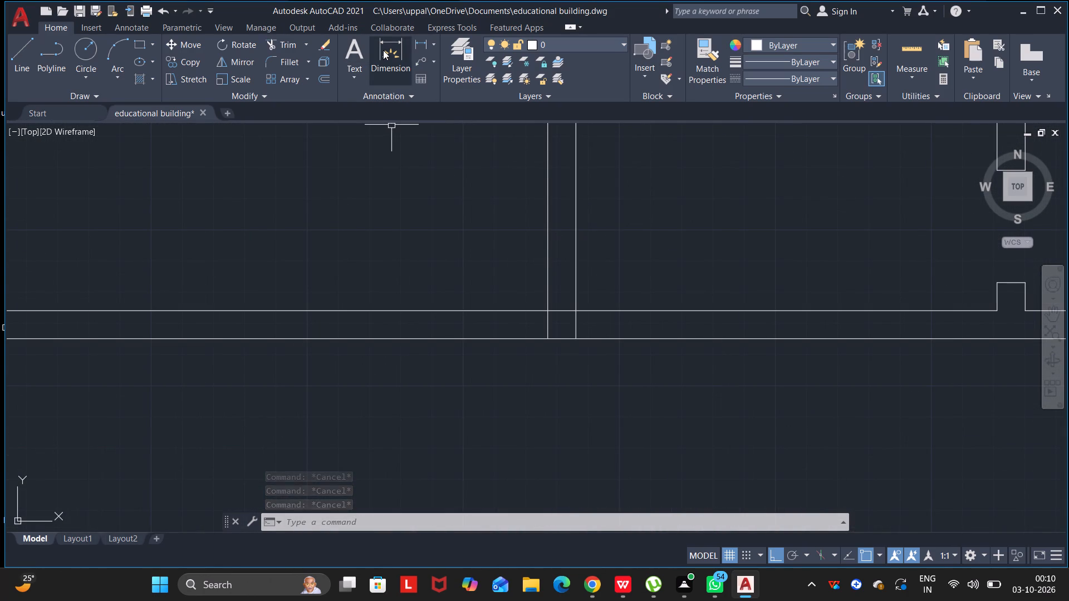
left_click(293, 45)
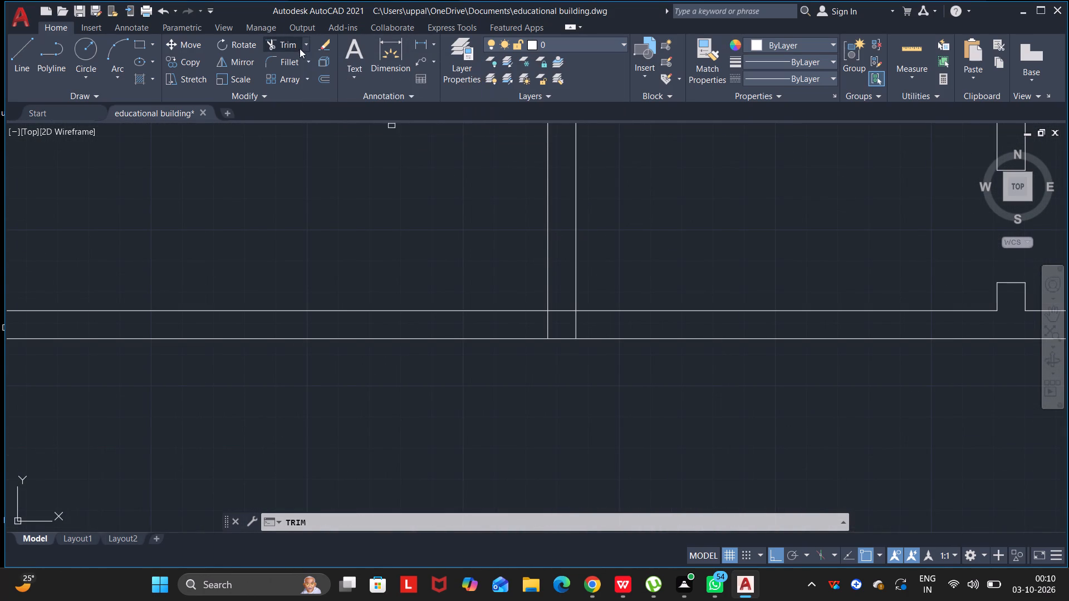
left_click(546, 325)
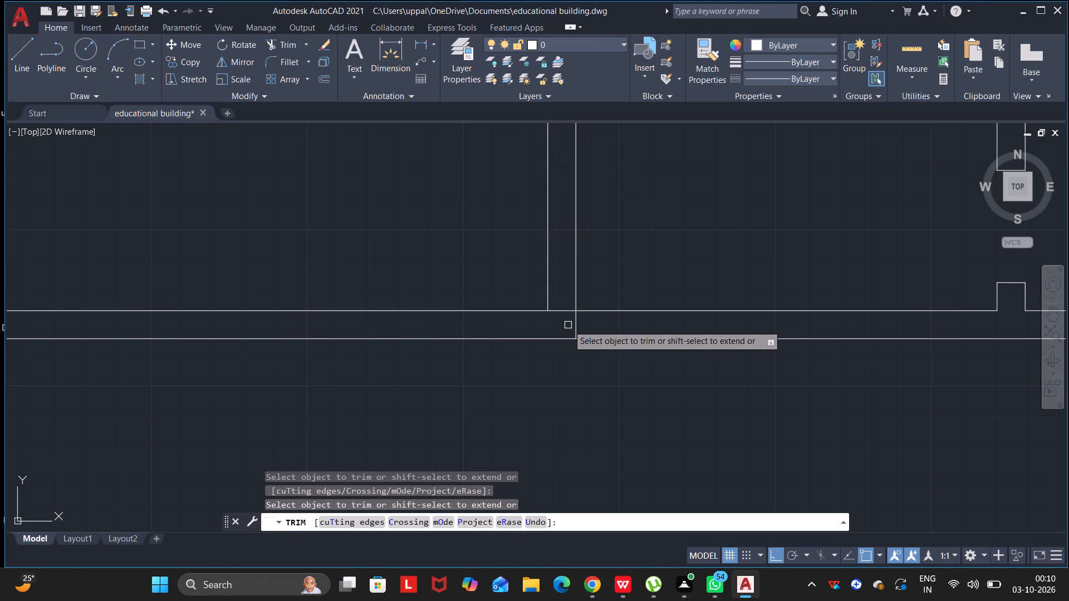
left_click_drag(574, 327, 570, 319)
left_click(565, 312)
Trim the overlapping lines where the third north-row partition from the west meets the north outer wall.
scroll(577, 305, "down", 5)
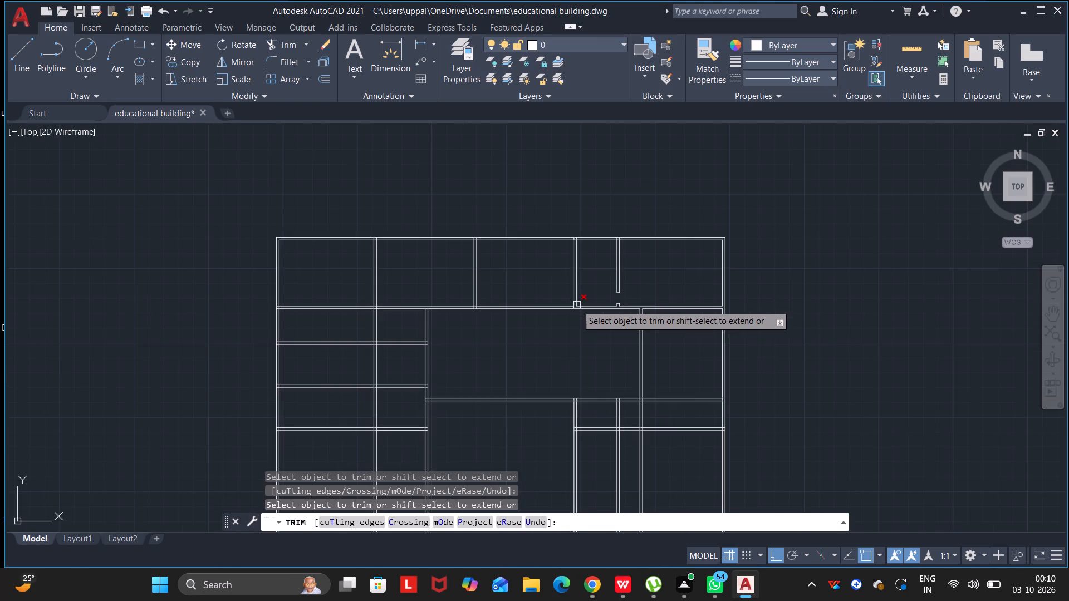
scroll(568, 245, "up", 5)
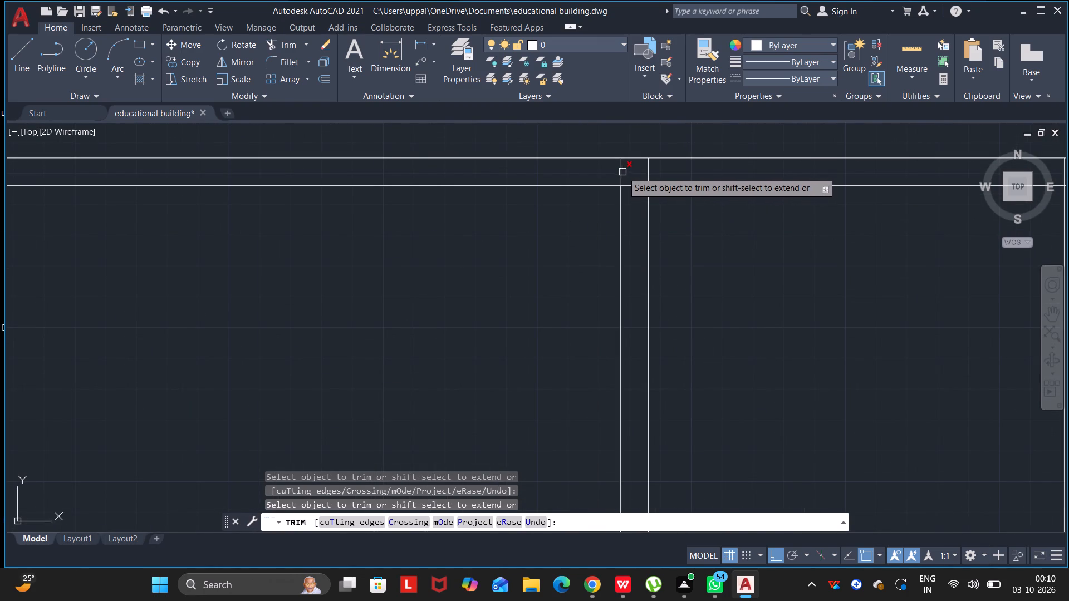
left_click(620, 170)
left_click(648, 176)
left_click(639, 183)
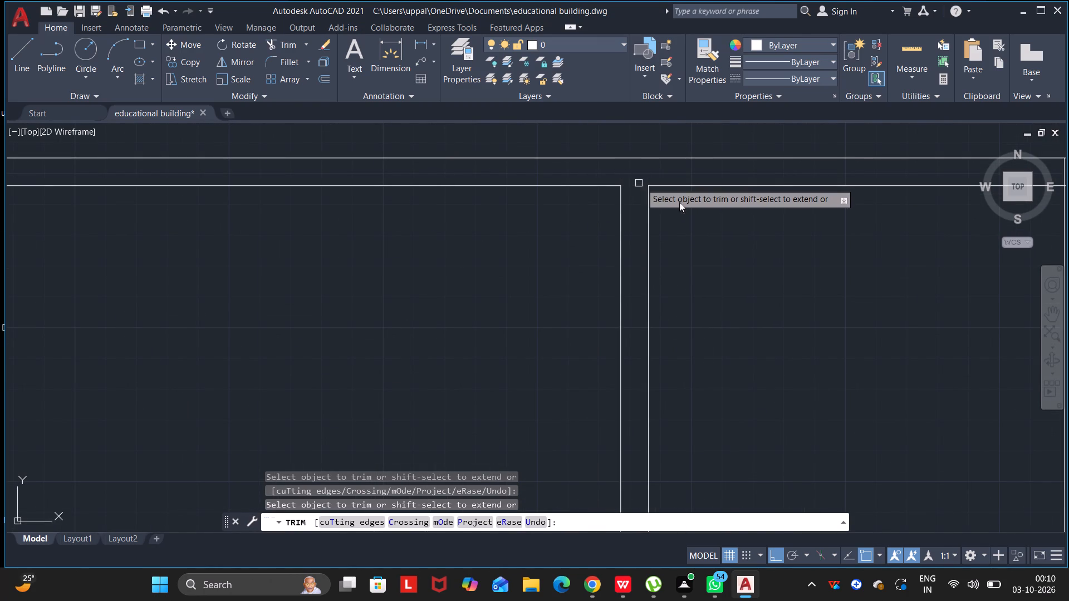
Trim the overlapping lines where the easternmost north-row partition meets the north outer wall.
scroll(787, 252, "down", 3)
scroll(857, 231, "up", 5)
left_click_drag(782, 245, 807, 248)
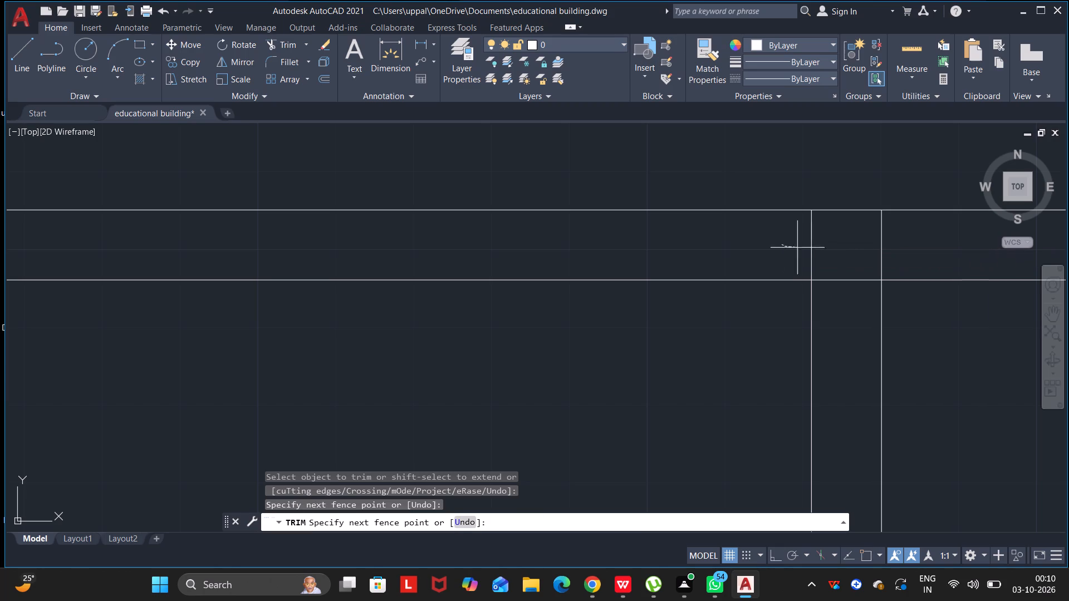
left_click_drag(807, 248, 913, 243)
left_click_drag(871, 259, 860, 321)
Trim the overlapping lines where the second north-row partition from the west meets the horizontal partition.
scroll(798, 330, "down", 7)
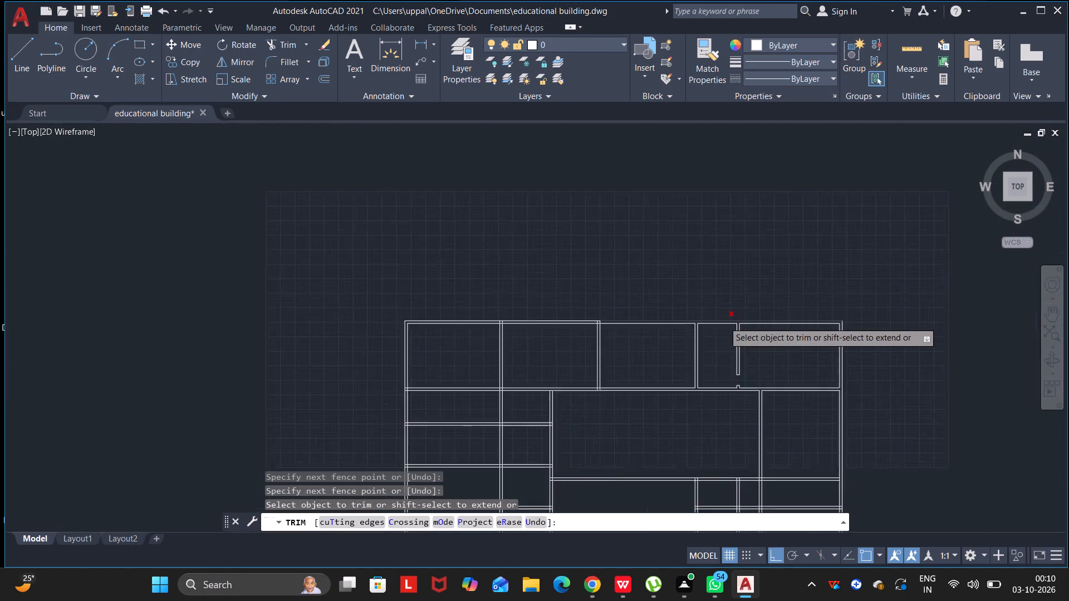
scroll(724, 322, "down", 1)
scroll(656, 367, "up", 4)
scroll(576, 353, "up", 4)
left_click_drag(582, 304, 563, 336)
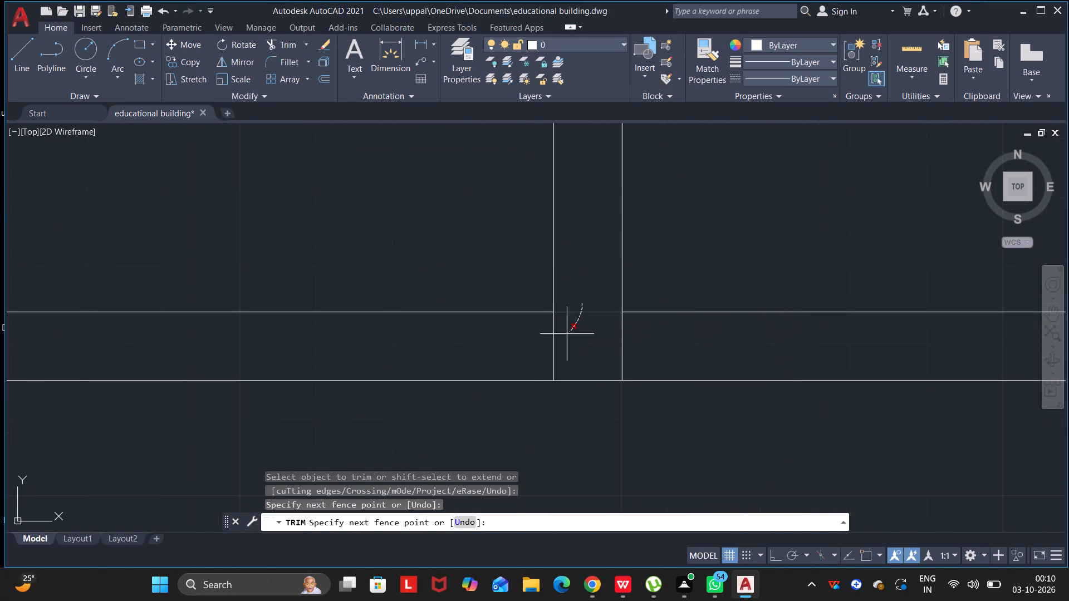
left_click_drag(563, 336, 536, 355)
left_click_drag(585, 346, 655, 351)
Trim the overlapping lines where the second north-row partition from the west meets the north outer wall.
scroll(636, 343, "down", 5)
scroll(607, 185, "up", 1)
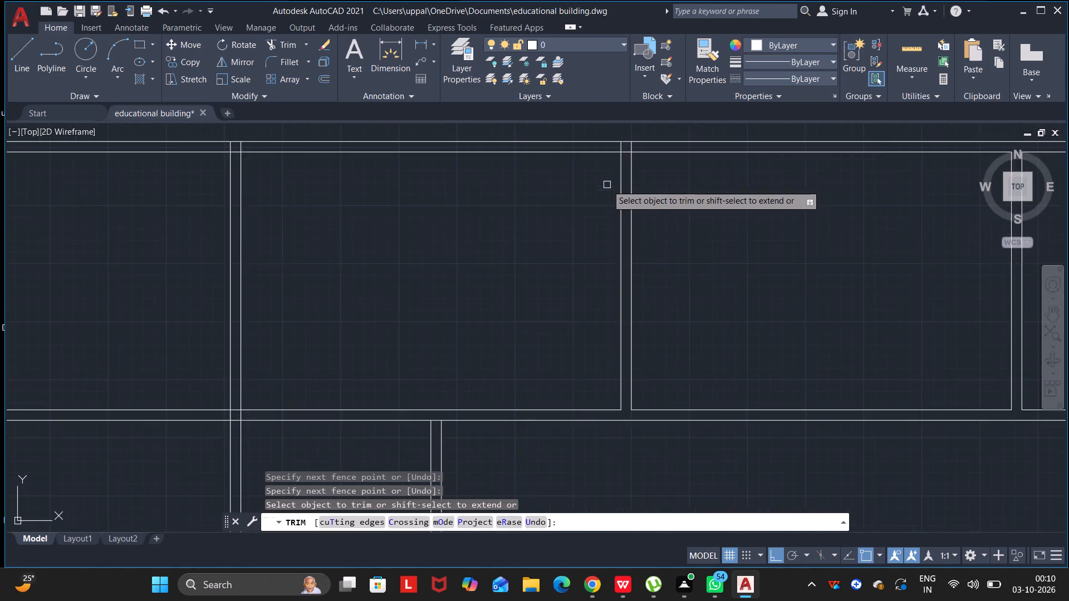
scroll(607, 185, "up", 1)
middle_click_drag(606, 180, 620, 259)
left_click_drag(607, 190, 620, 259)
scroll(634, 221, "up", 5)
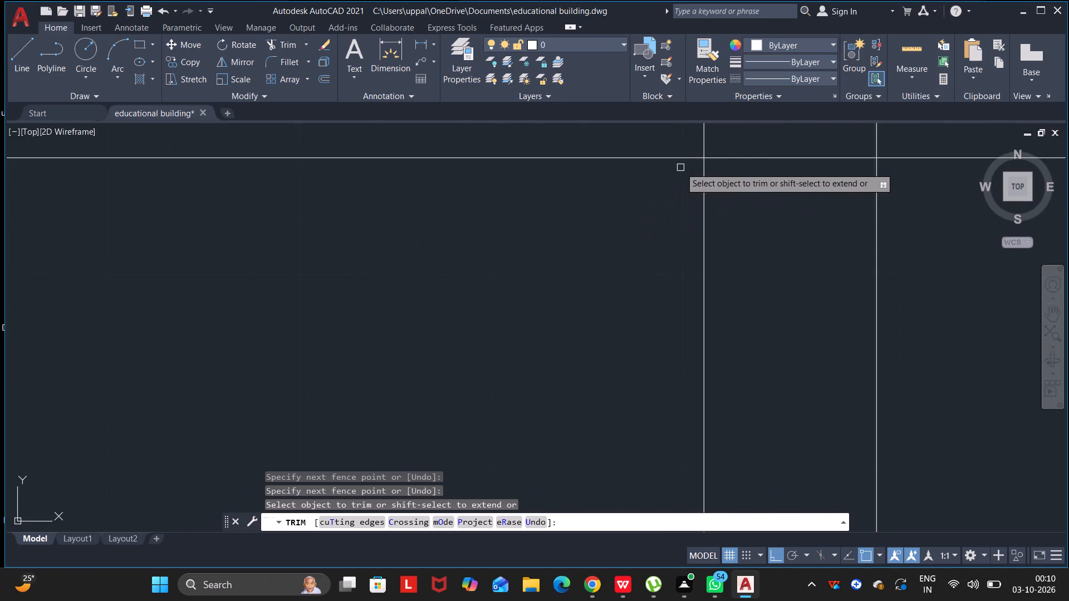
middle_click_drag(680, 170, 633, 334)
left_click_drag(680, 190, 633, 334)
left_click_drag(620, 250, 931, 248)
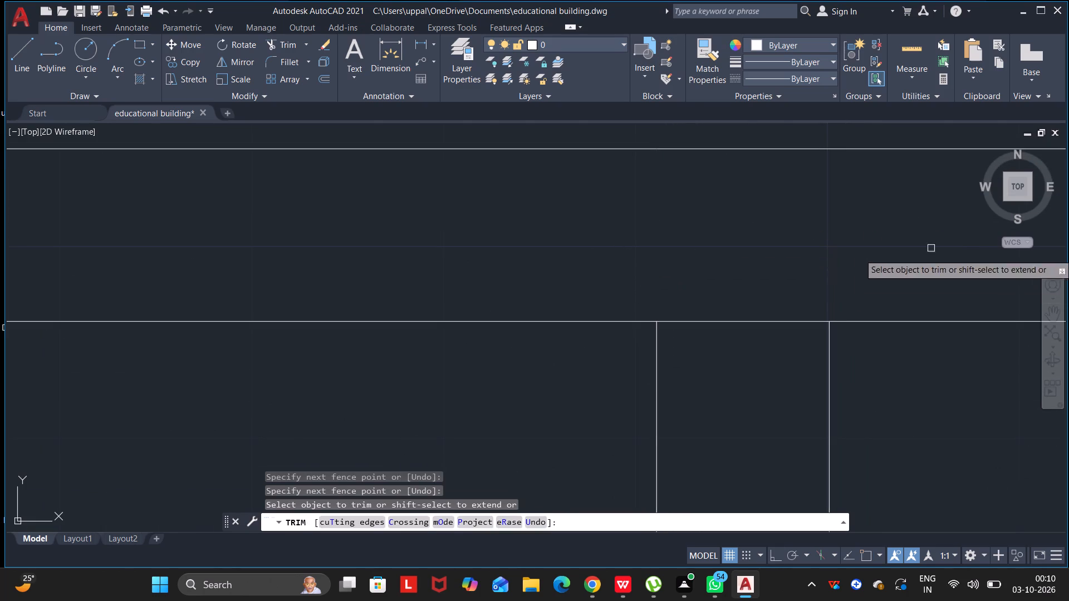
left_click_drag(746, 273, 762, 388)
Draw a line across the horizontal partition's thickness, continuing the west face of the stub below the easternmost north-row partition's doorway.
scroll(757, 374, "down", 11)
middle_click_drag(751, 402, 748, 390)
left_click_drag(751, 397, 748, 390)
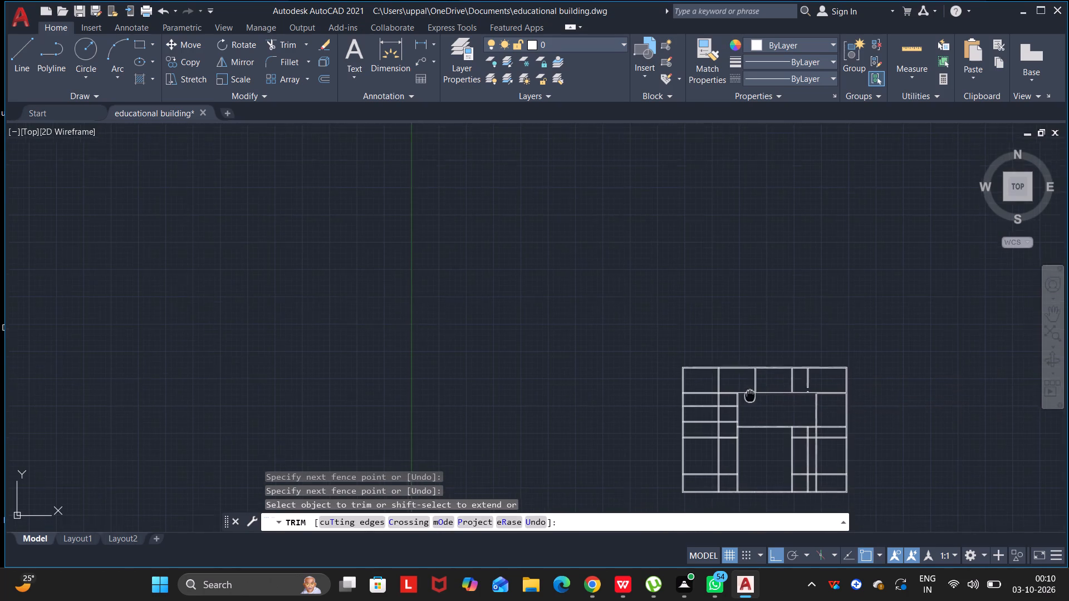
left_click_drag(748, 390, 728, 318)
middle_click_drag(748, 390, 728, 318)
scroll(743, 313, "up", 4)
middle_click_drag(804, 308, 735, 319)
left_click_drag(804, 308, 735, 319)
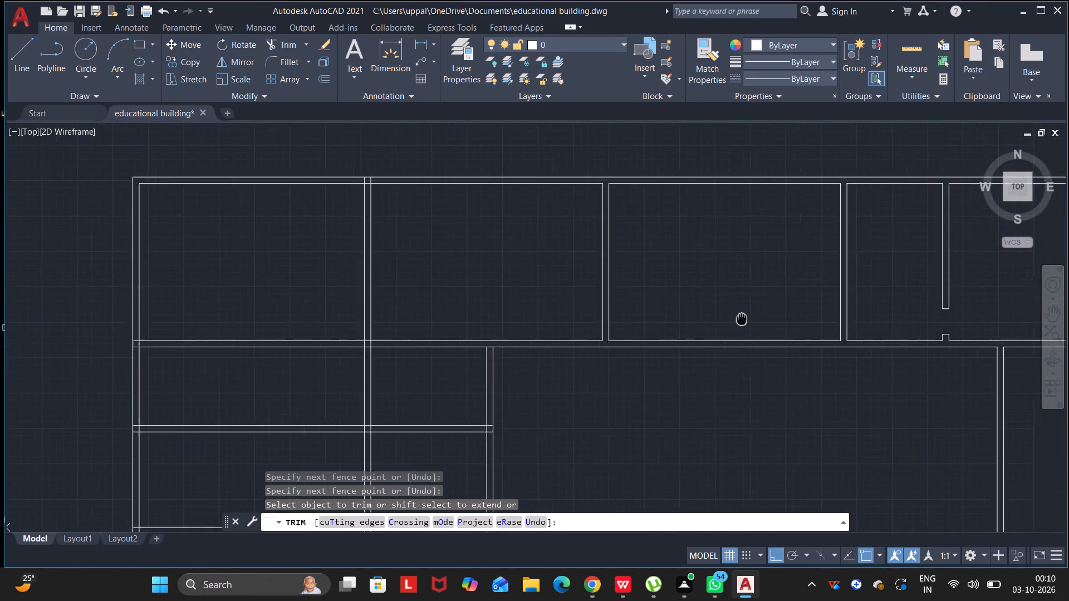
left_click_drag(735, 319, 649, 327)
middle_click_drag(735, 319, 637, 332)
left_click(638, 331)
scroll(803, 357, "up", 2)
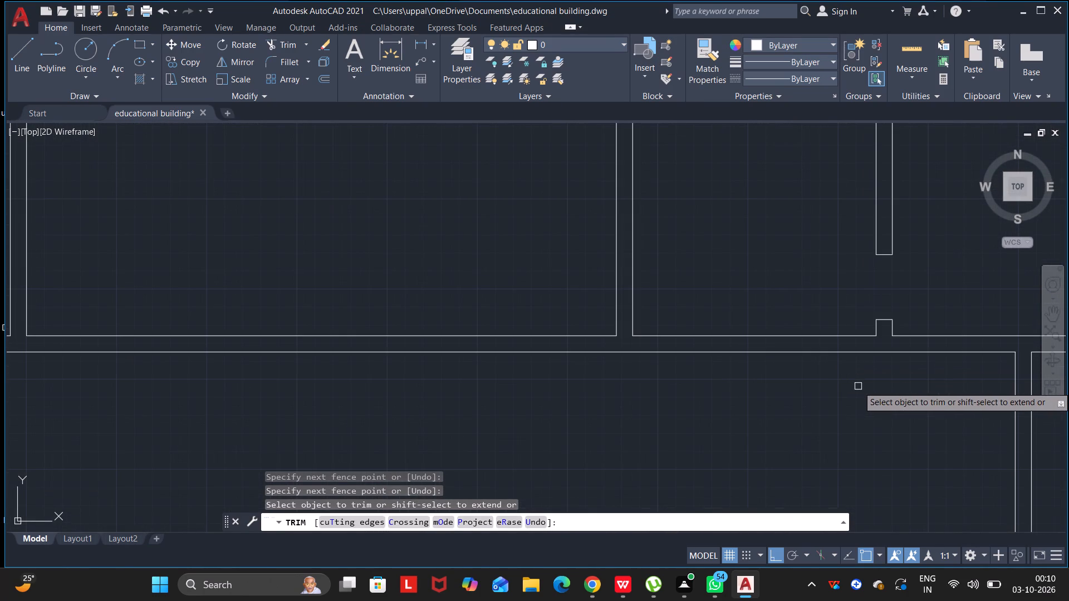
key("Escape")
key("Escape")
key("Escape")
key("Escape")
key("l")
key("Return")
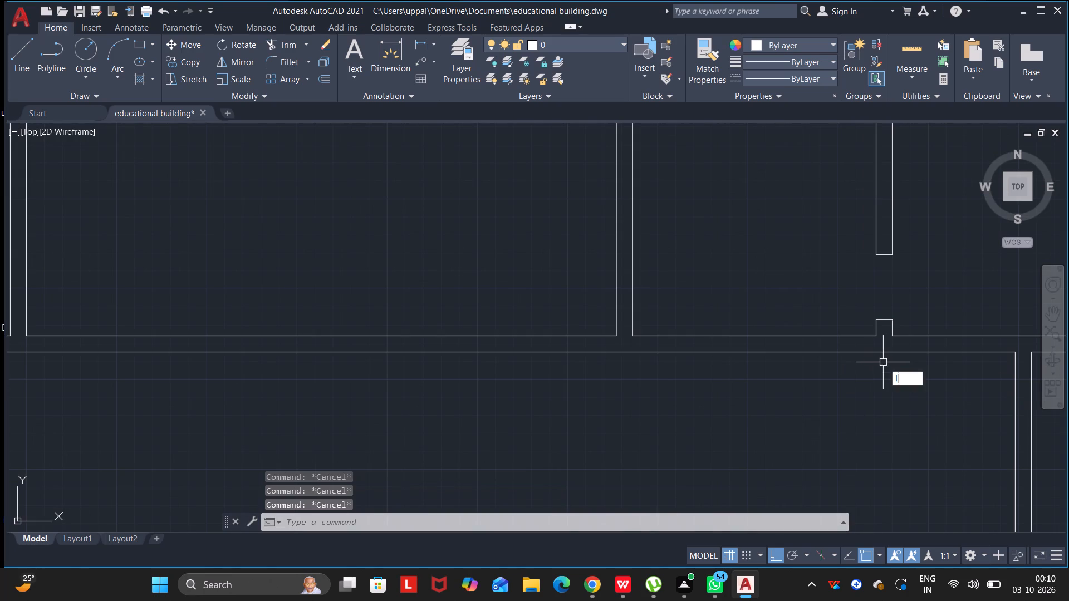
scroll(881, 360, "up", 2)
left_click(865, 299)
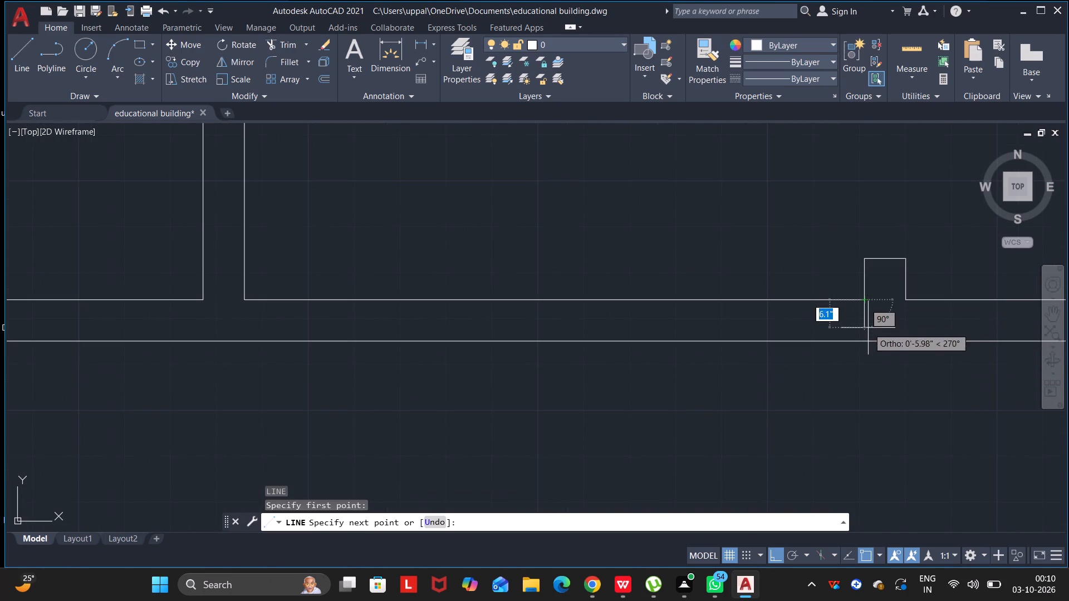
left_click(865, 338)
key("Escape")
key("Escape")
key("Escape")
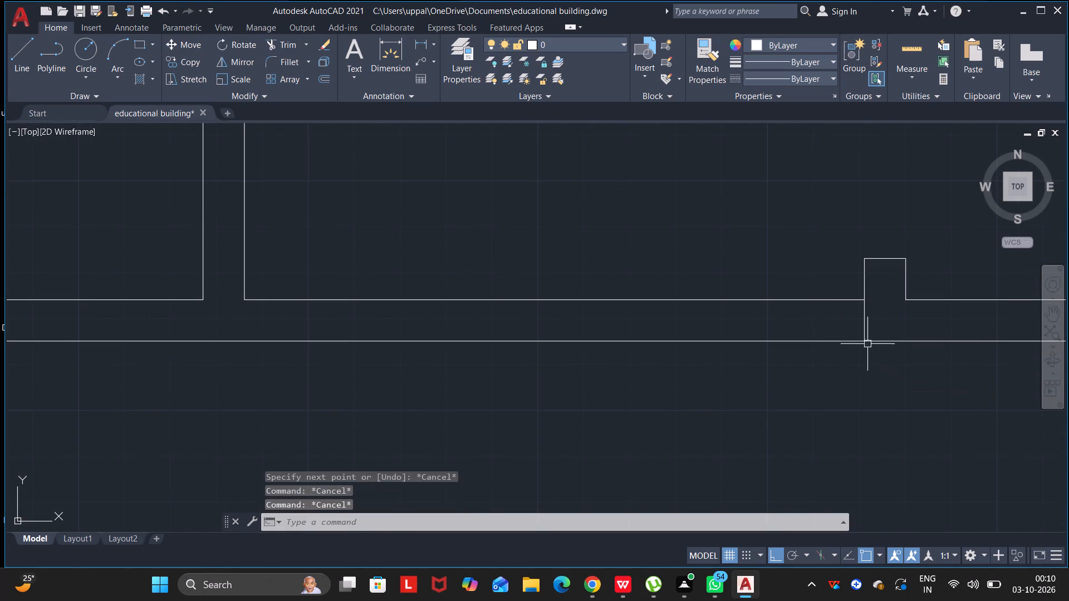
key("Escape")
key("Escape")
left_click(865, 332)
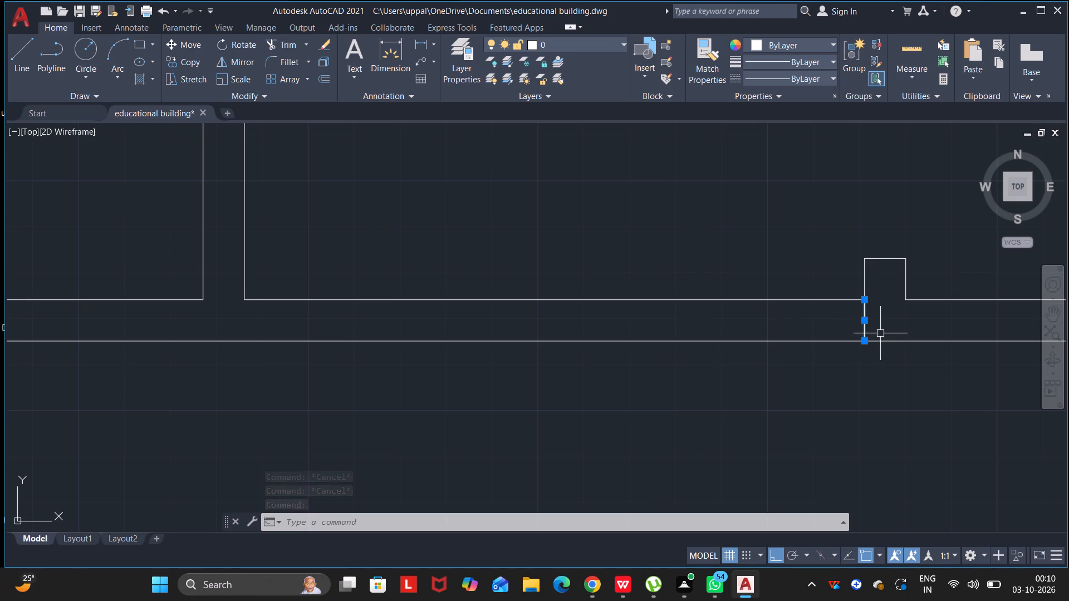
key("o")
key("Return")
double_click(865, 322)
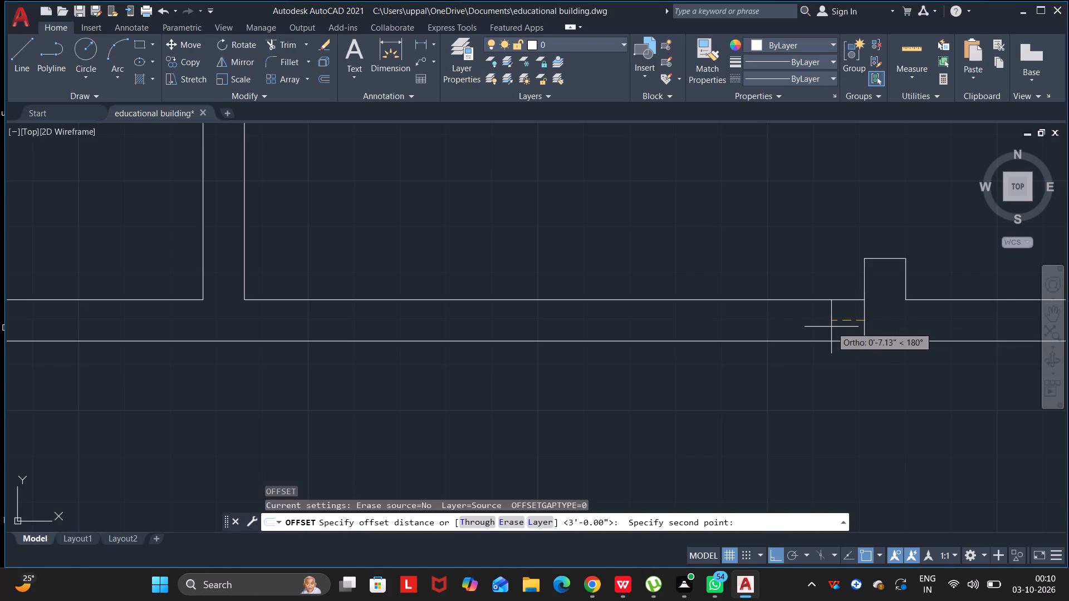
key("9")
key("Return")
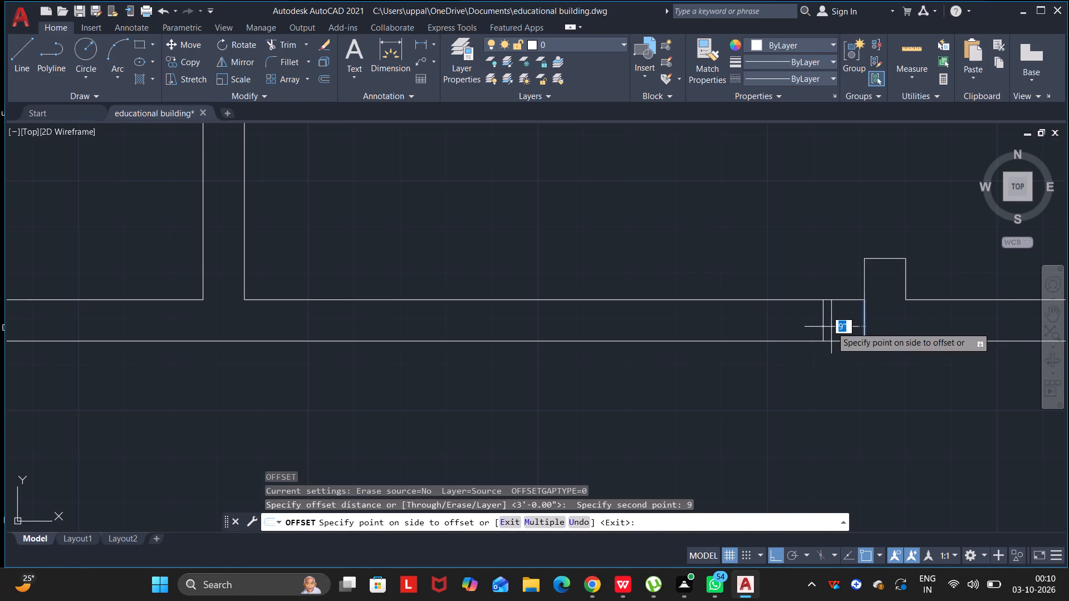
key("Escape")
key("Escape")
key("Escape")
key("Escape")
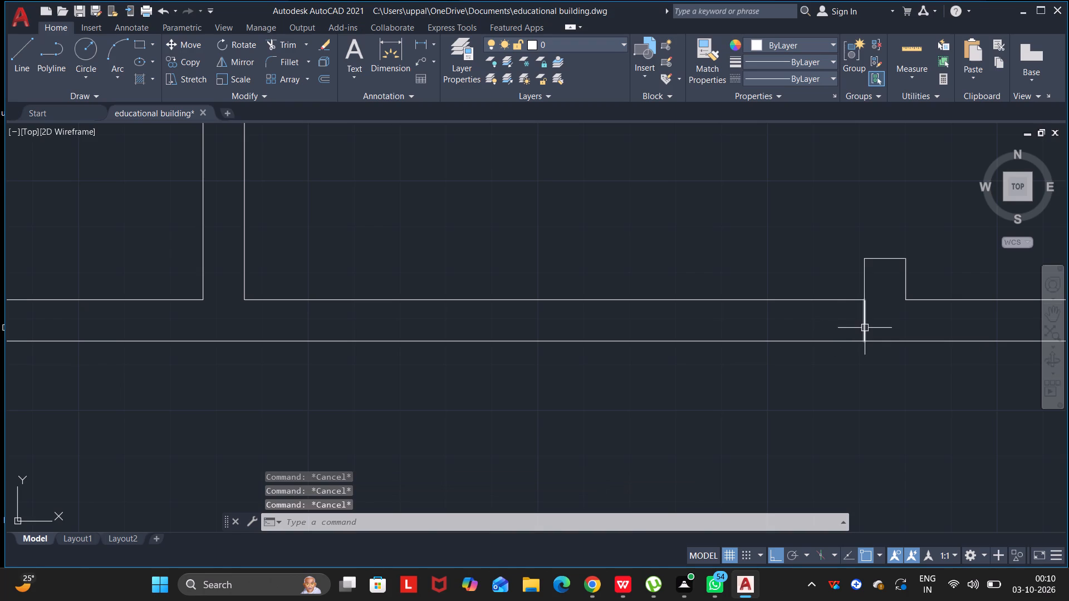
Offset the short line across the horizontal partition 9" to the west.
left_click(865, 327)
key("o")
key("Return")
left_click(865, 327)
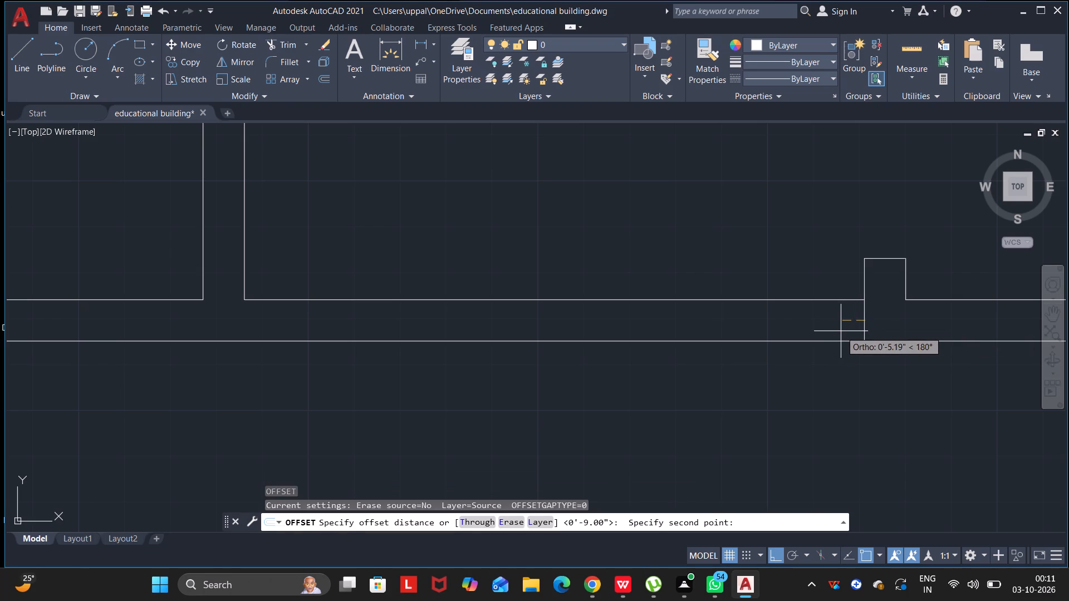
key("9")
key("Return")
left_click(841, 331)
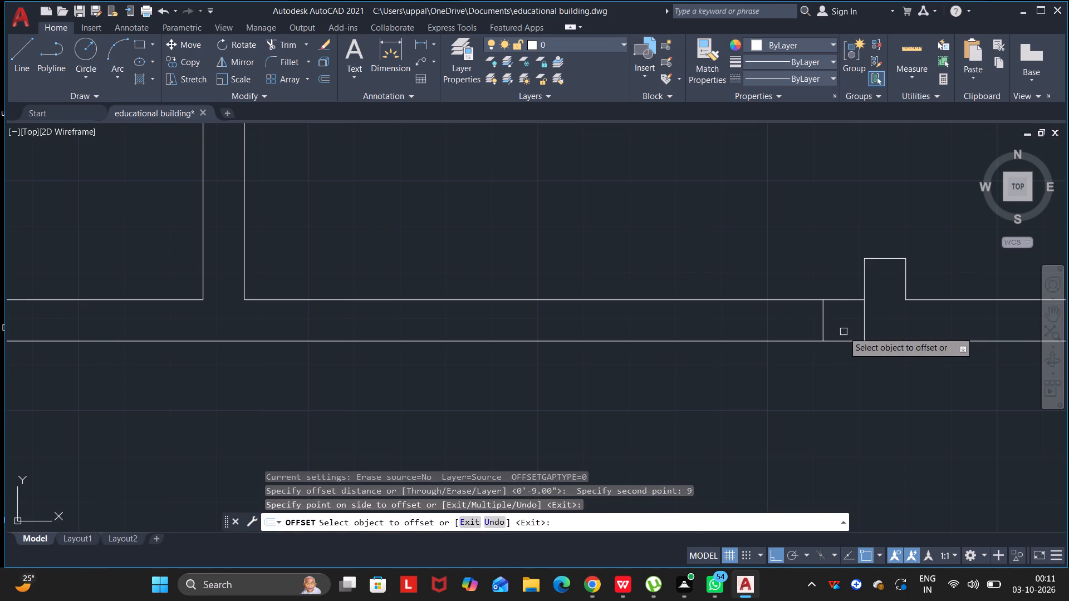
key("Escape")
key("Escape")
key("Escape")
key("Escape")
key("Escape")
scroll(836, 332, "up", 1)
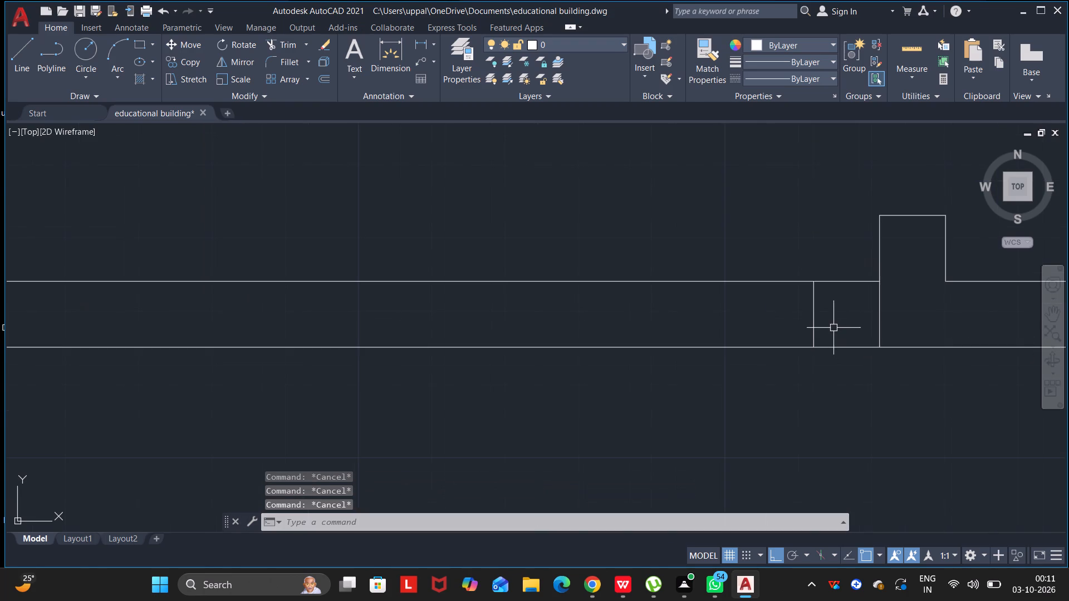
Offset the western short line across the horizontal partition 36" to the west to mark the door opening's other side.
left_click(817, 314)
key("Escape")
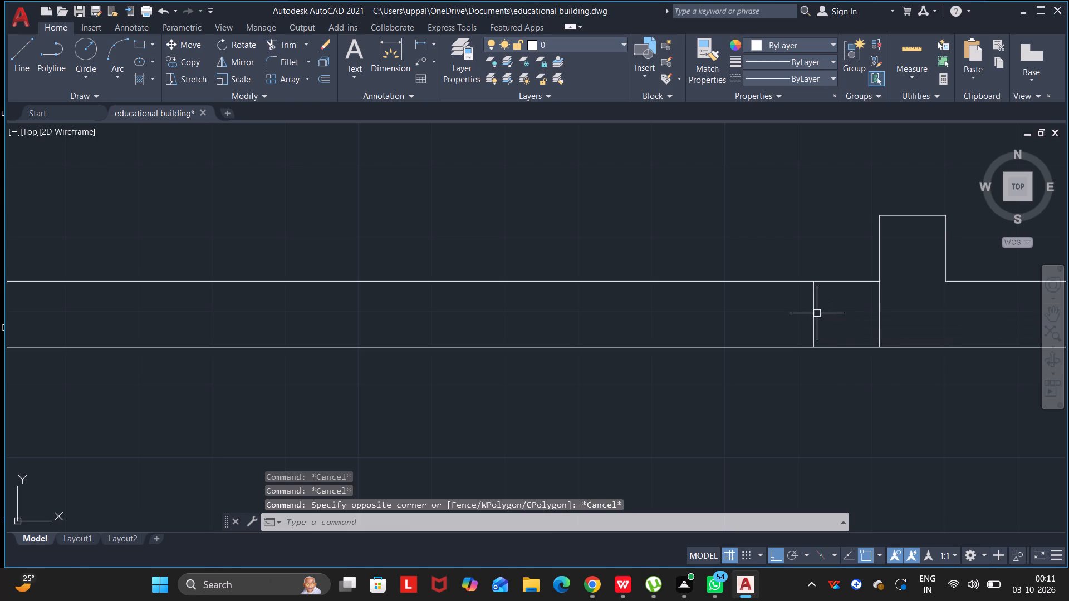
key("Escape")
key("Escape")
left_click(814, 312)
key("o")
key("Return")
left_click(814, 312)
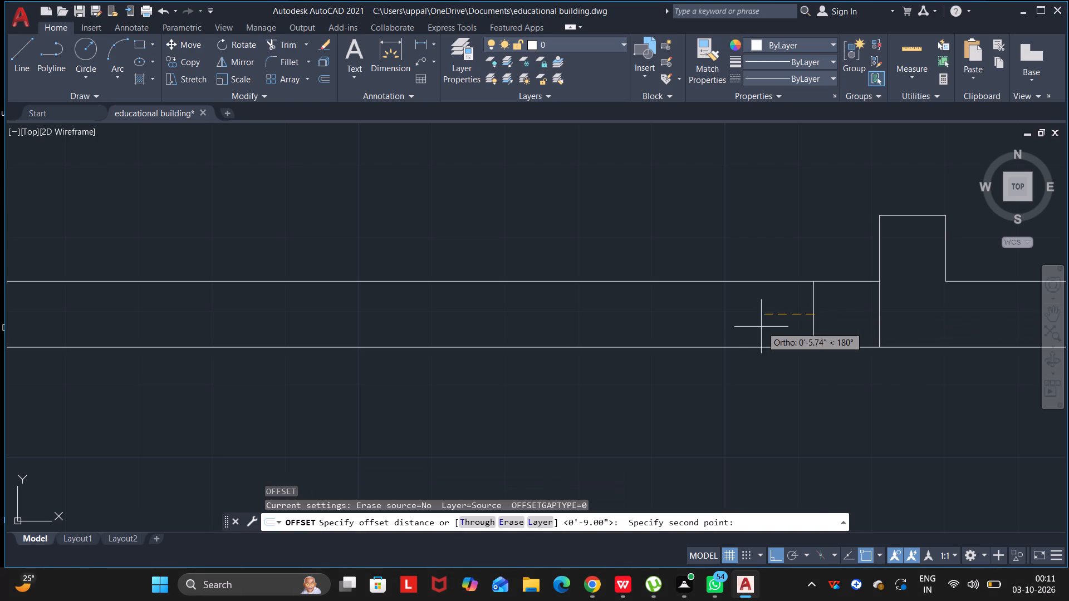
type("36")
key("Return")
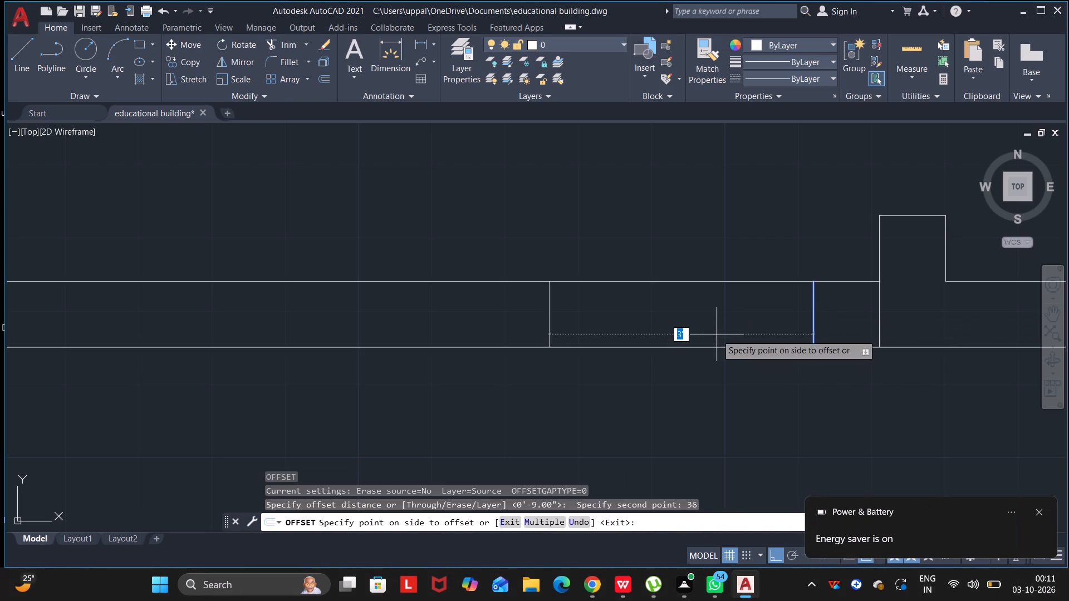
left_click(717, 334)
key("Escape")
key("Escape")
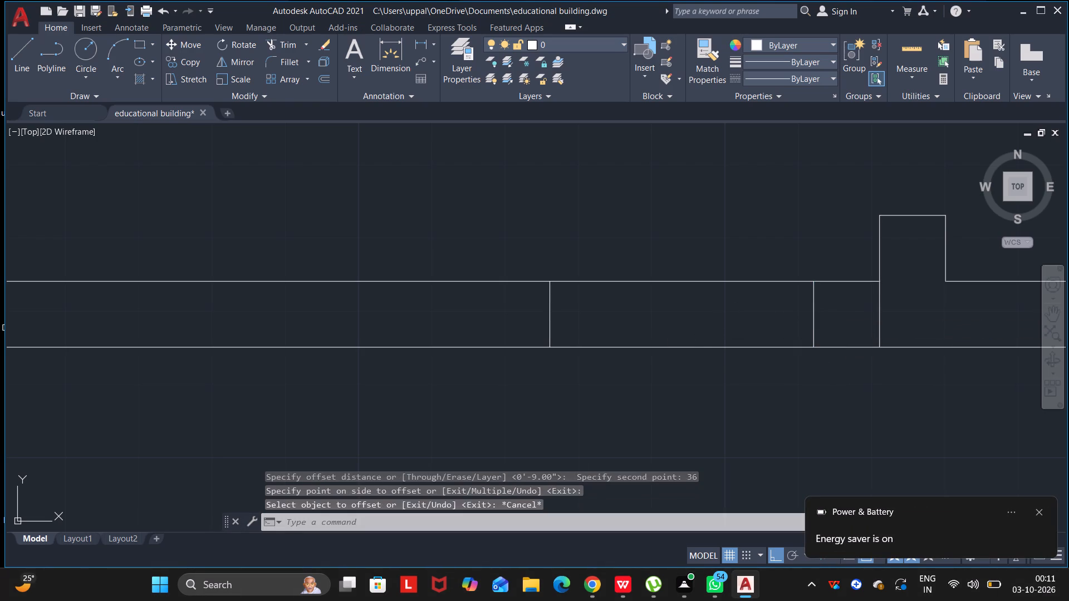
key("Escape")
key("Escape")
key("Escape")
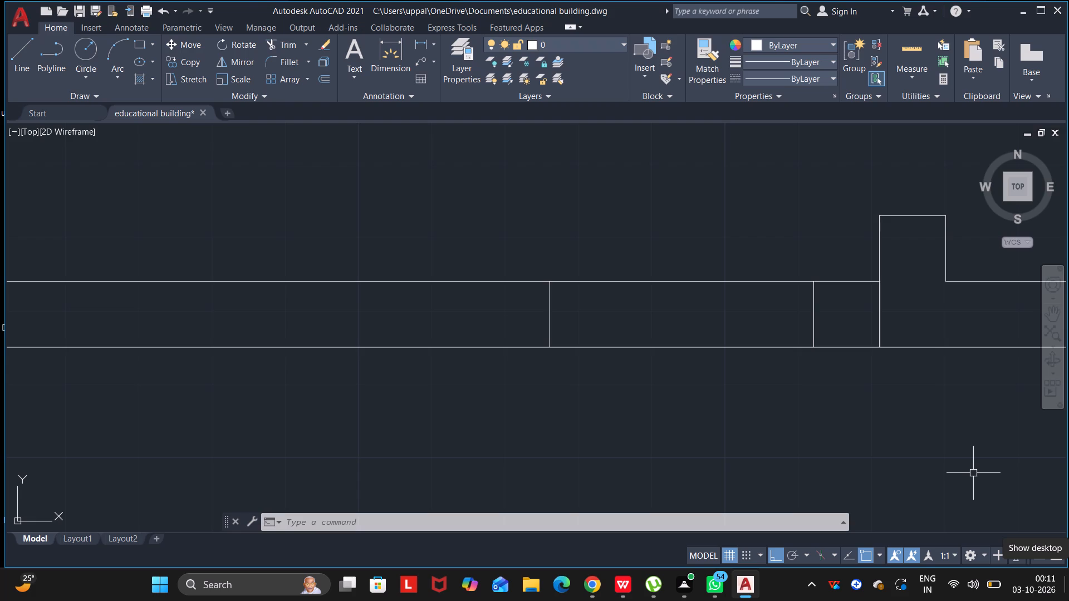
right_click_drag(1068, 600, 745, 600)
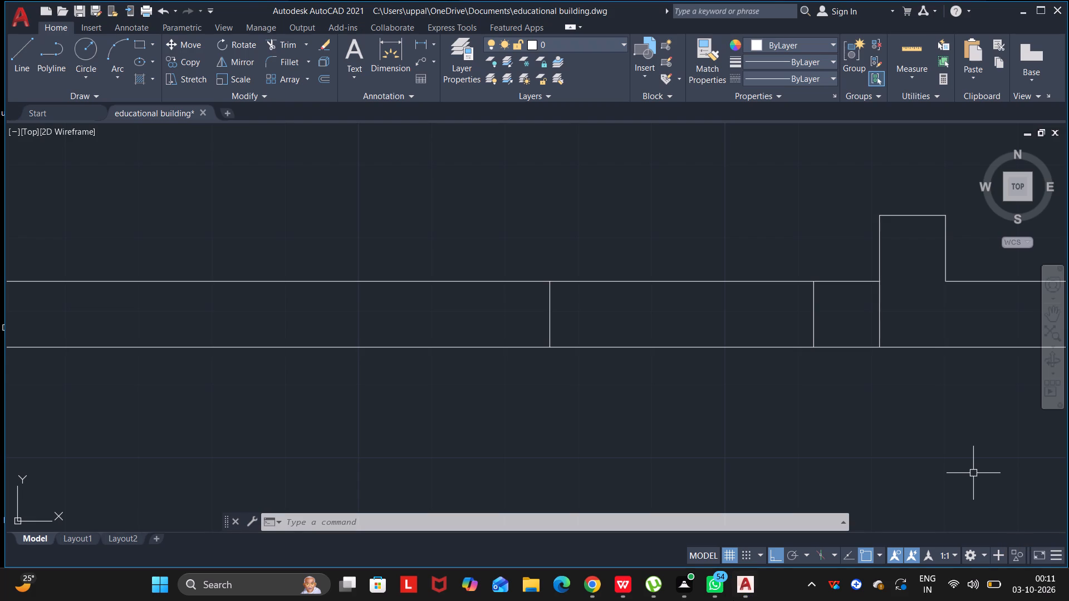
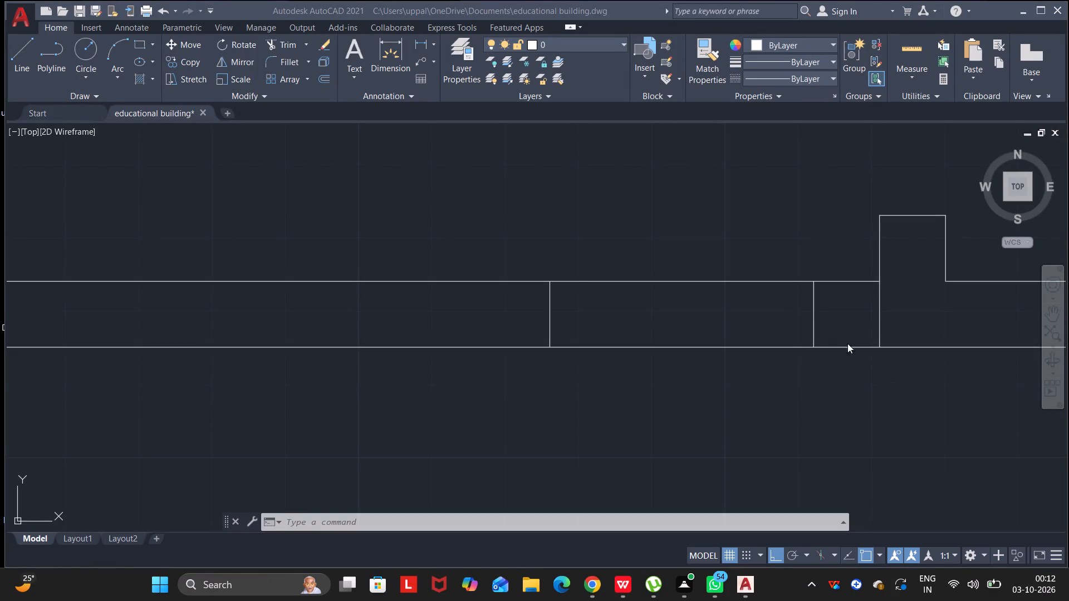
Trim the horizontal partition's two face lines between the 36" opening marks west of the easternmost north-row partition's stub.
key("Escape")
key("Escape")
key("Escape")
key("Escape")
key("Escape")
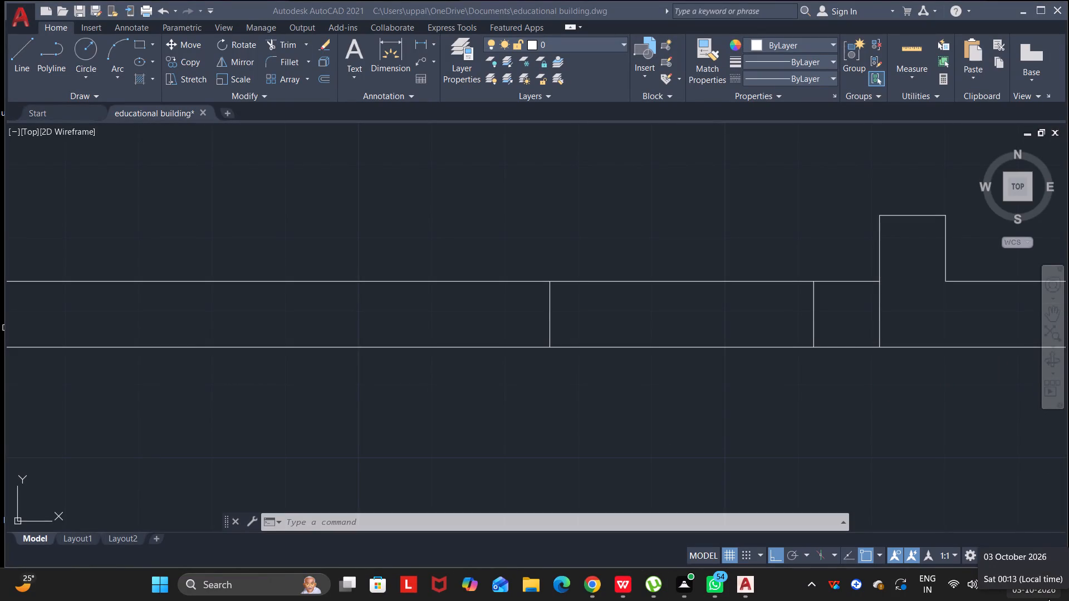
key("Escape")
key("Escape")
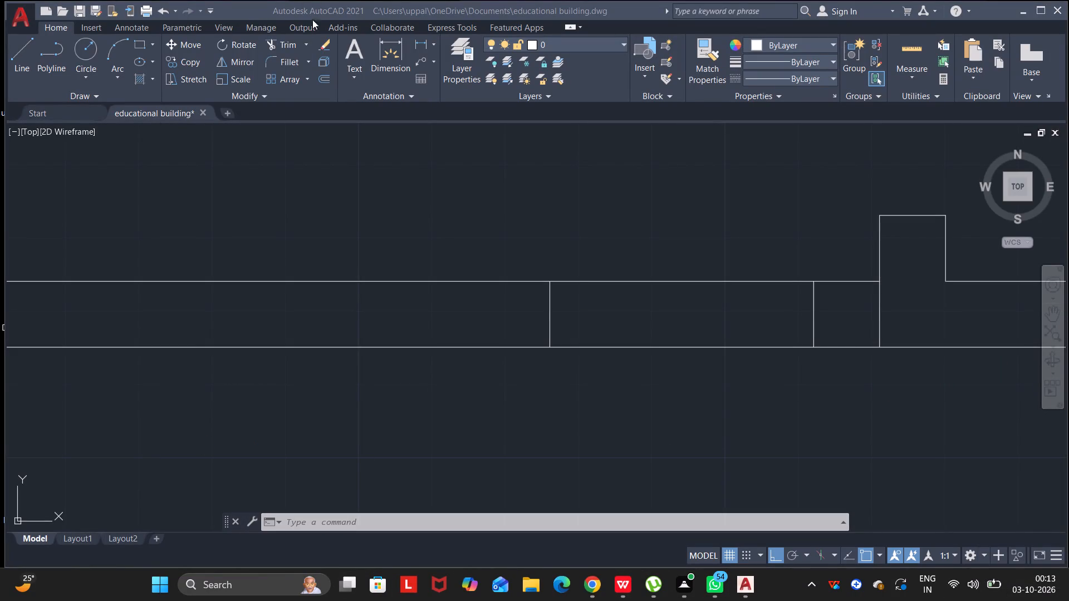
triple_click(283, 47)
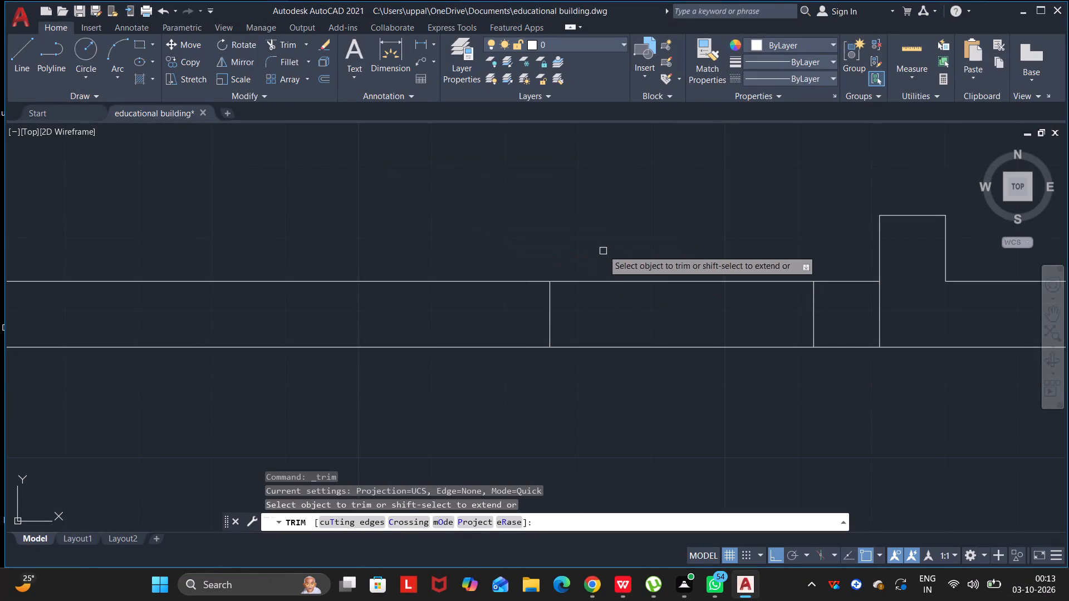
left_click_drag(609, 265, 655, 386)
left_click(655, 386)
key("Escape")
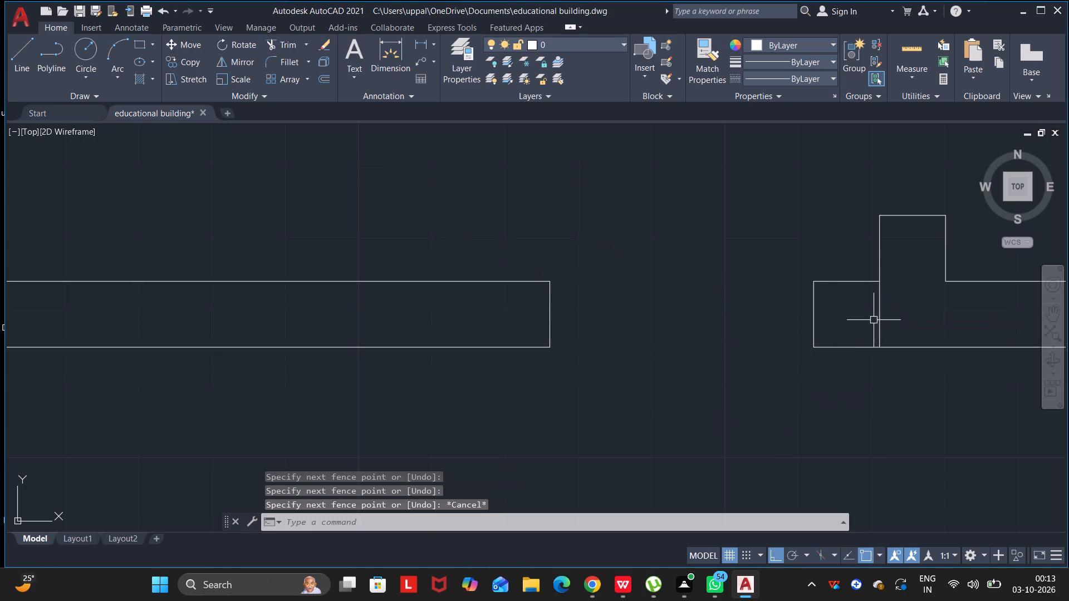
key("Escape")
key("Escape")
key("Escape")
key("Escape")
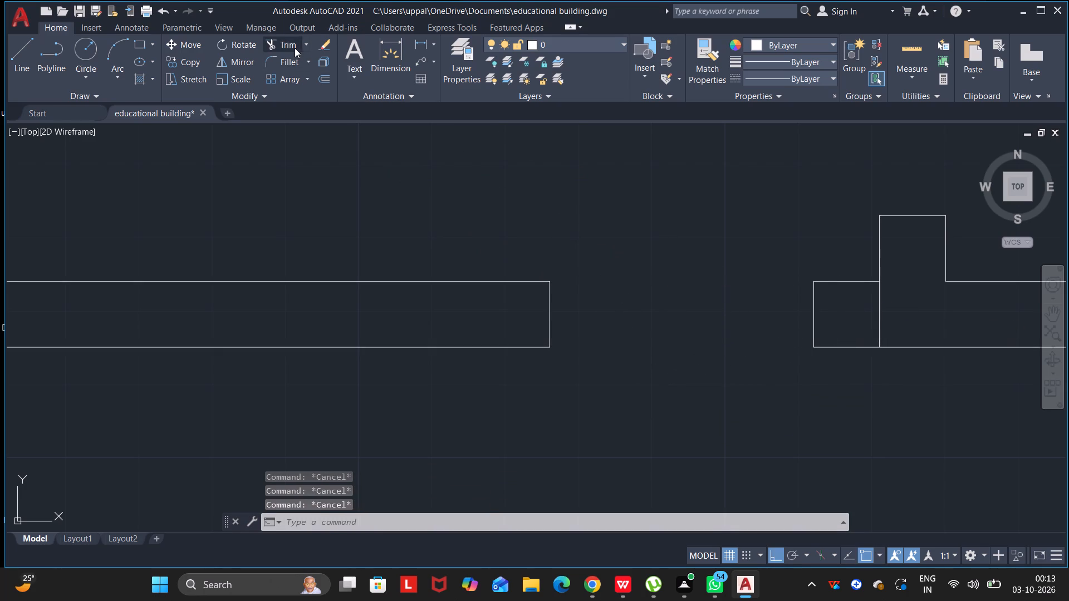
Trim away the short line crossing the horizontal partition below the stub's west face.
left_click(295, 48)
left_click(879, 306)
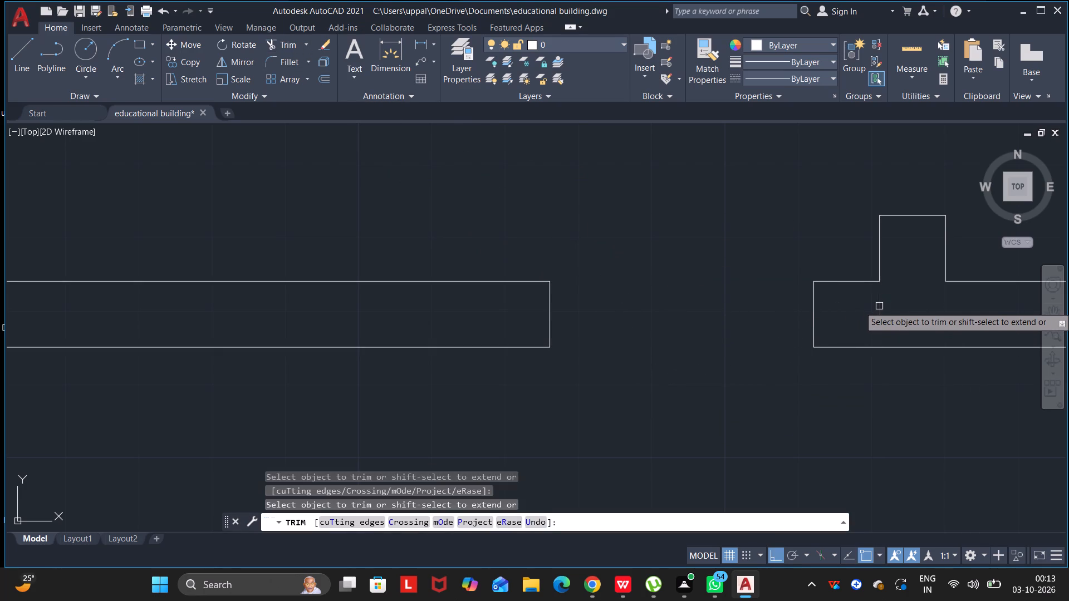
key("Escape")
scroll(681, 309, "down", 5)
key("Escape")
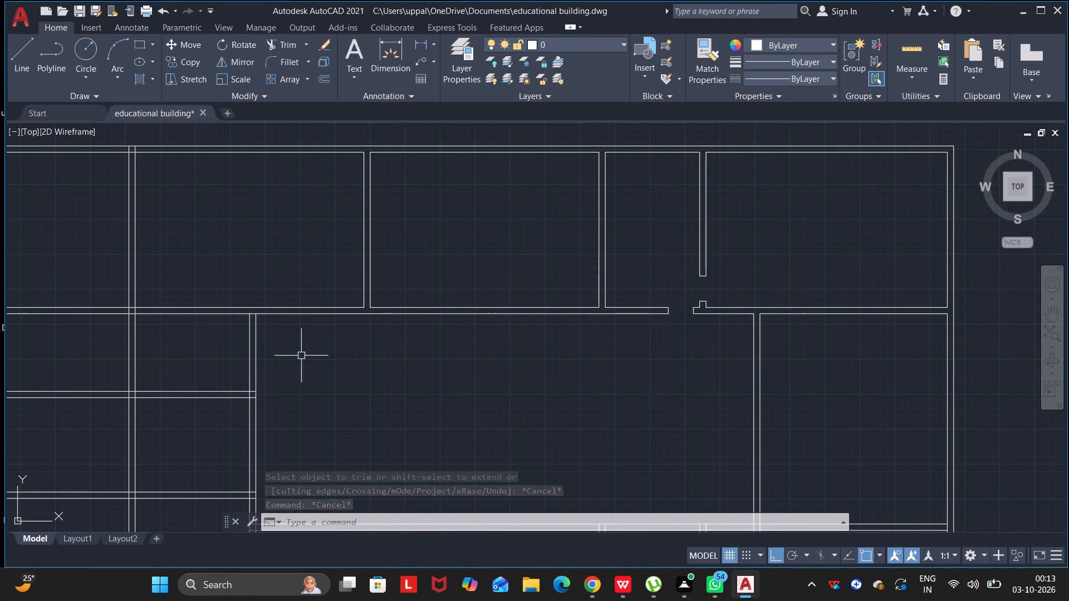
key("Escape")
Draw a line across the horizontal partition's thickness, continuing the west face of the third north-row partition from the west.
scroll(562, 329, "up", 3)
key("l")
key("Return")
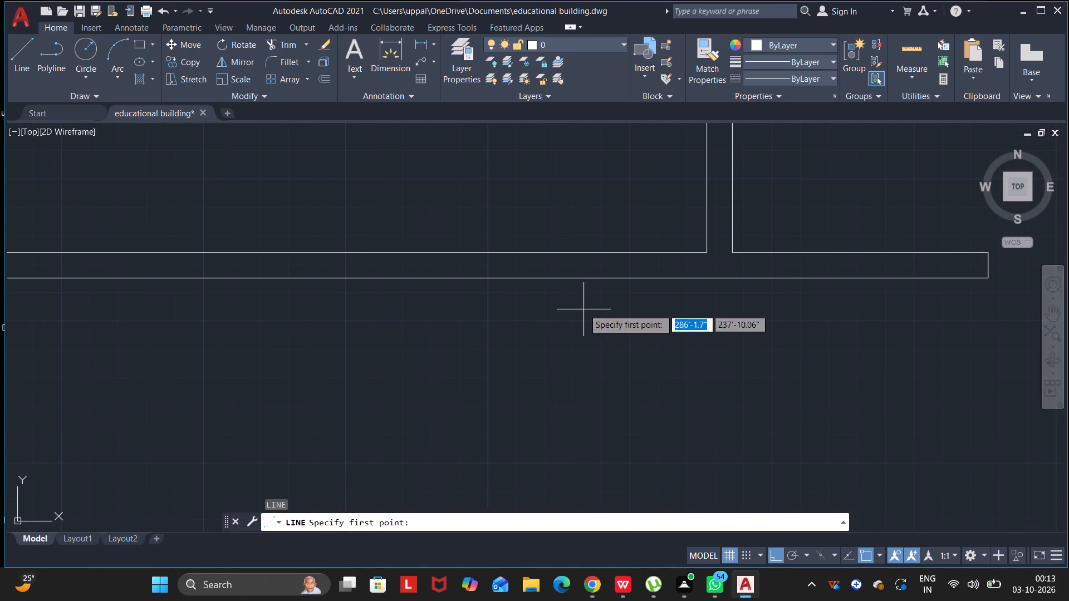
left_click(703, 255)
double_click(704, 278)
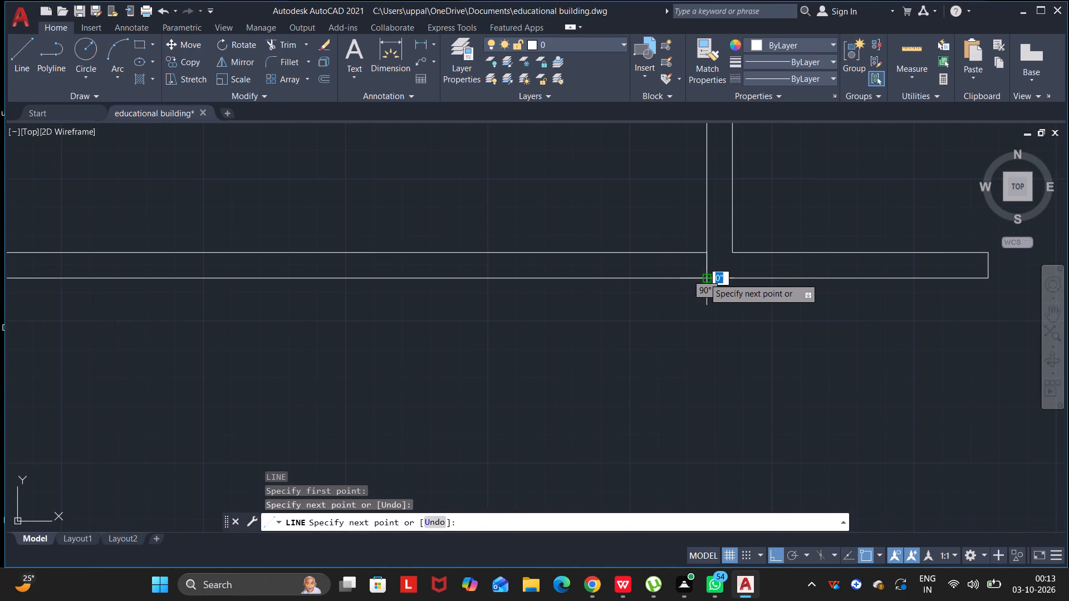
key("Escape")
key("Escape")
key("Escape")
key("Escape")
key("Escape")
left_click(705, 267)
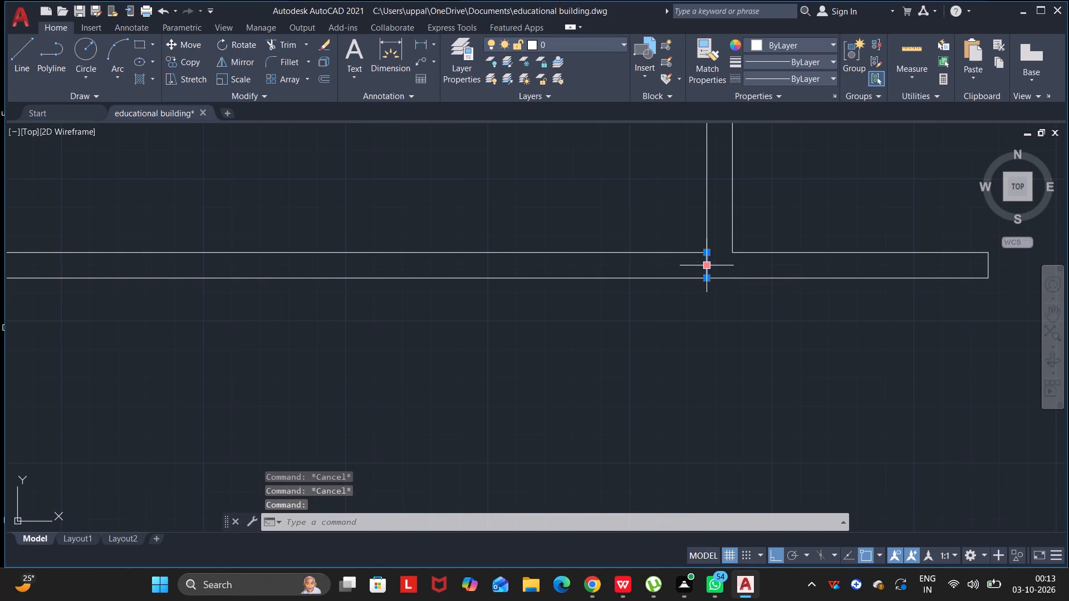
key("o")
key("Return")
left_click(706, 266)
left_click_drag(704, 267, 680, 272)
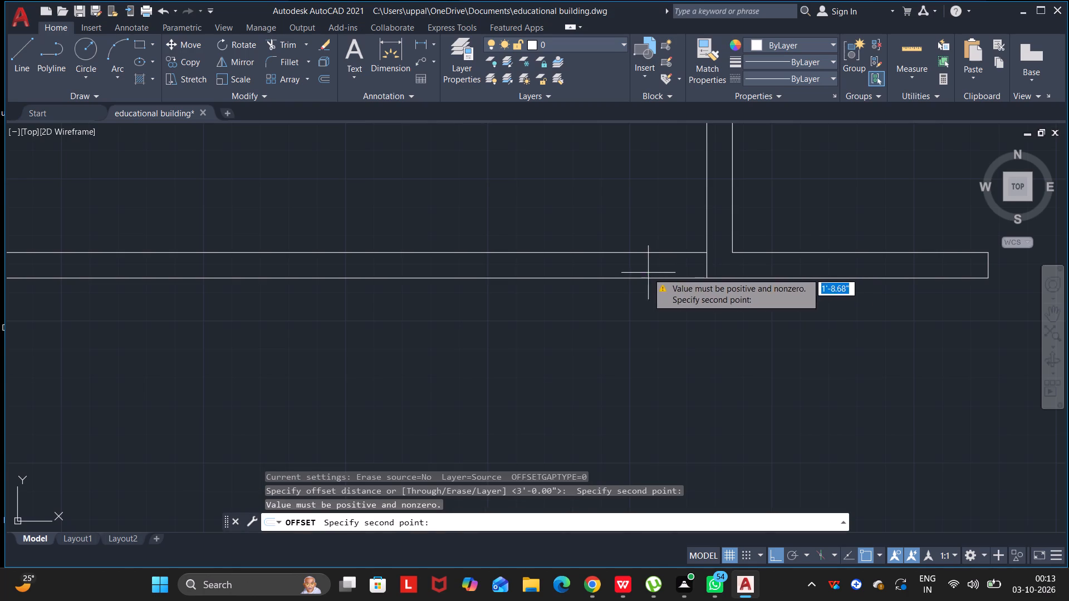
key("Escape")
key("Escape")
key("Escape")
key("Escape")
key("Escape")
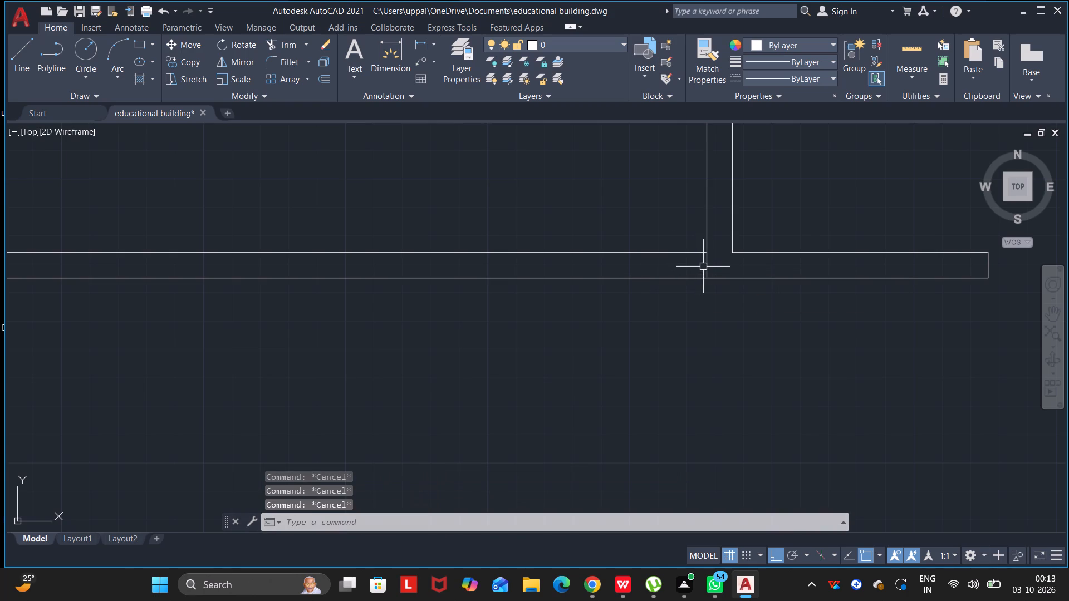
Offset the short line below the third north-row partition's west face 9" to the west.
left_click(708, 265)
key("o")
key("Return")
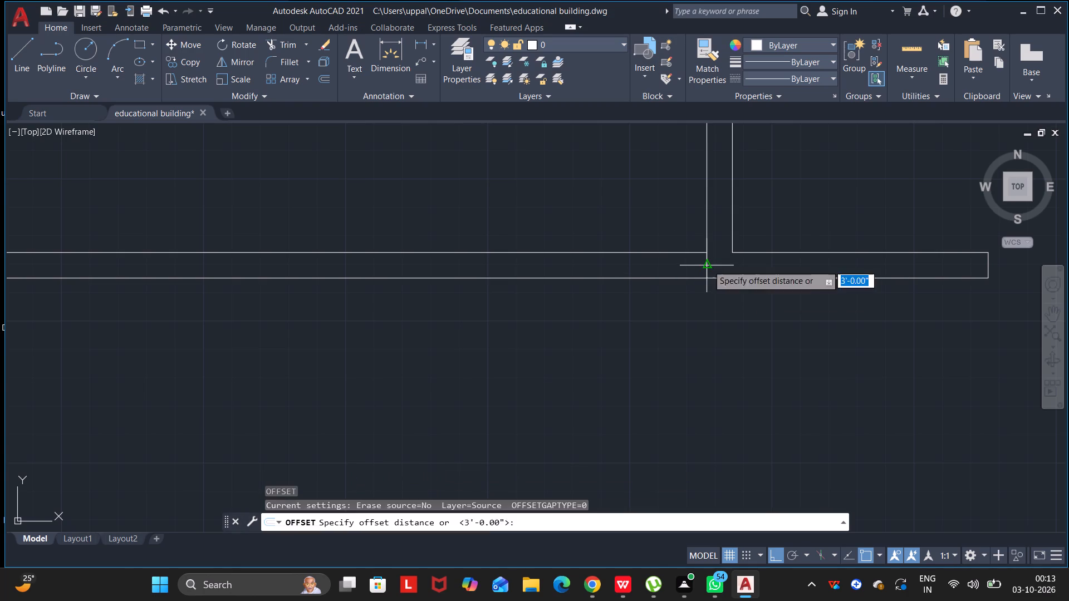
left_click(708, 265)
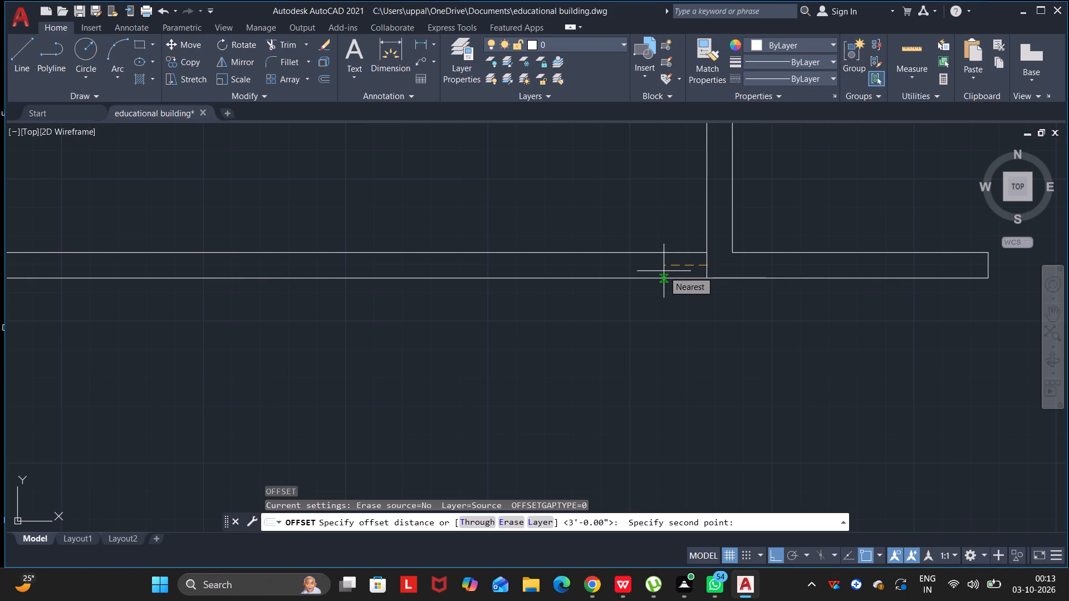
key("9")
key("Return")
left_click(664, 271)
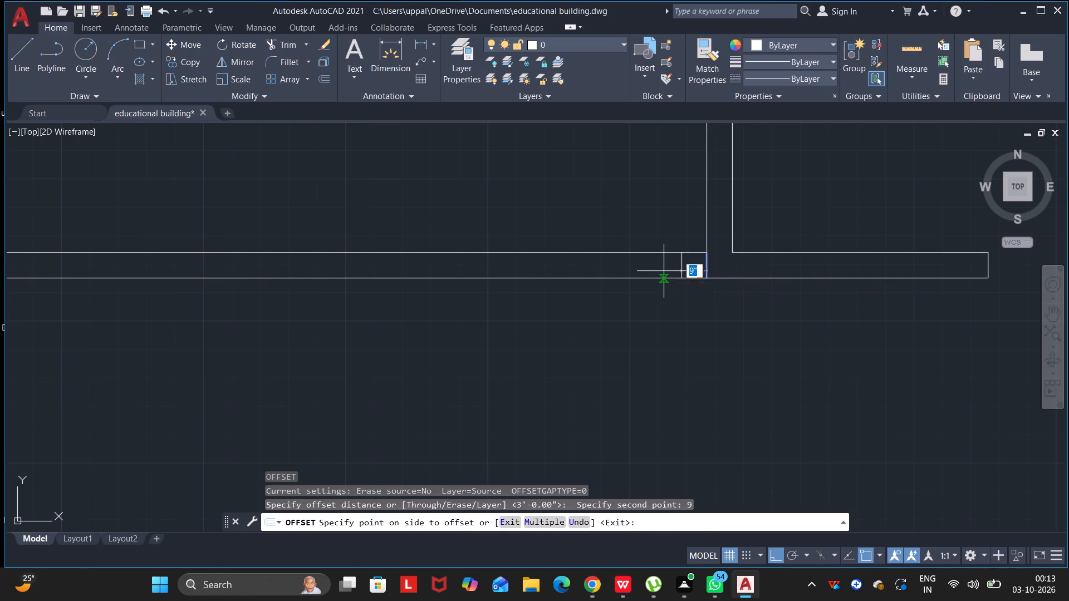
key("Escape")
key("Escape")
key("Escape")
key("Escape")
key("Escape")
Offset the new short line 36" to the west to mark the door opening's other side.
left_click(679, 267)
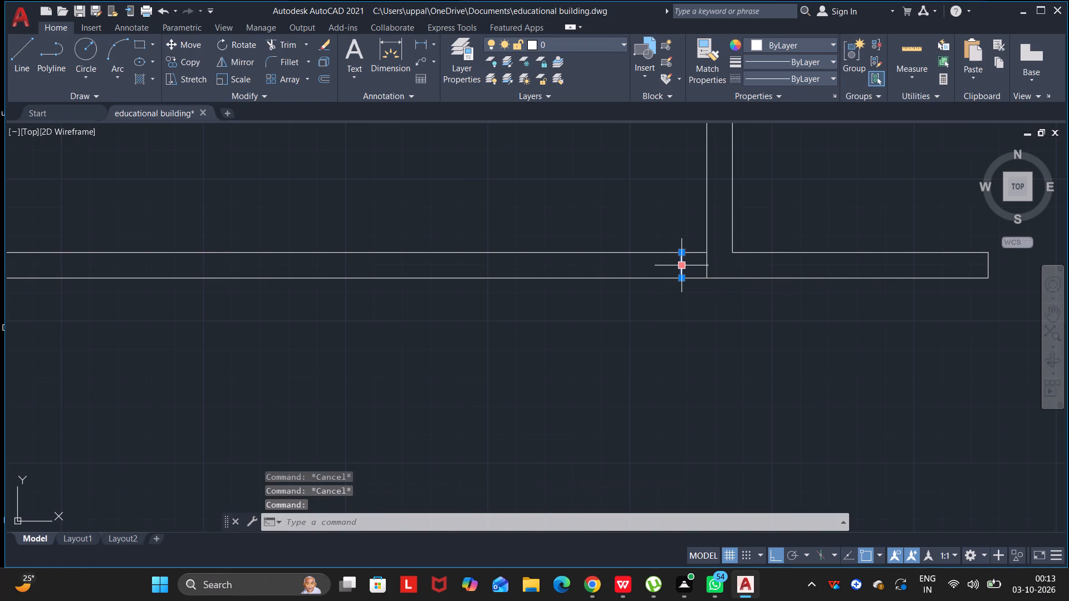
key("o")
key("Return")
left_click(679, 267)
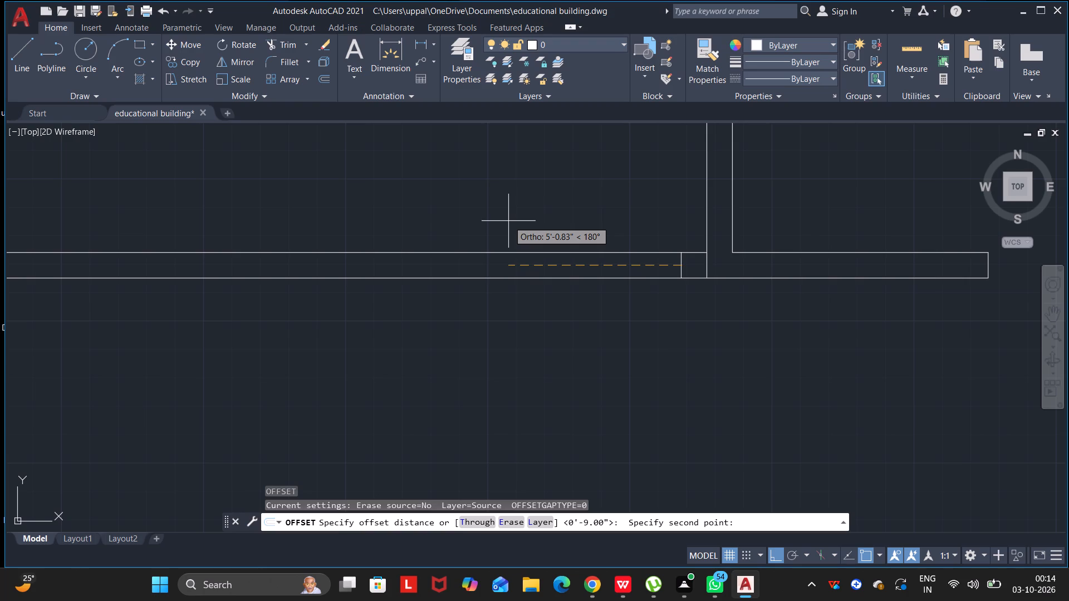
type("36")
key("Return")
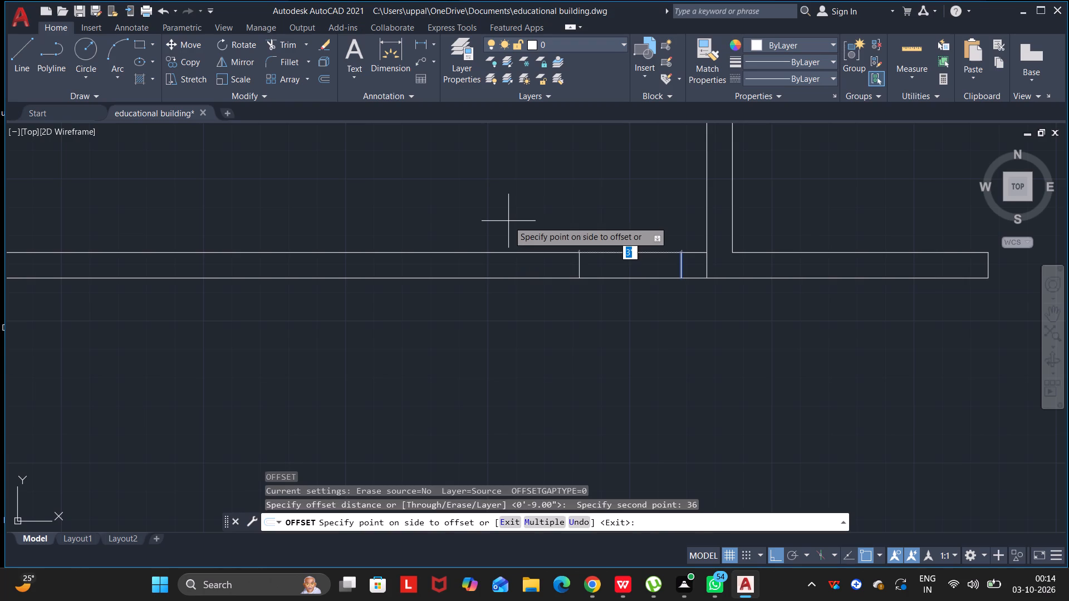
left_click(508, 221)
key("Escape")
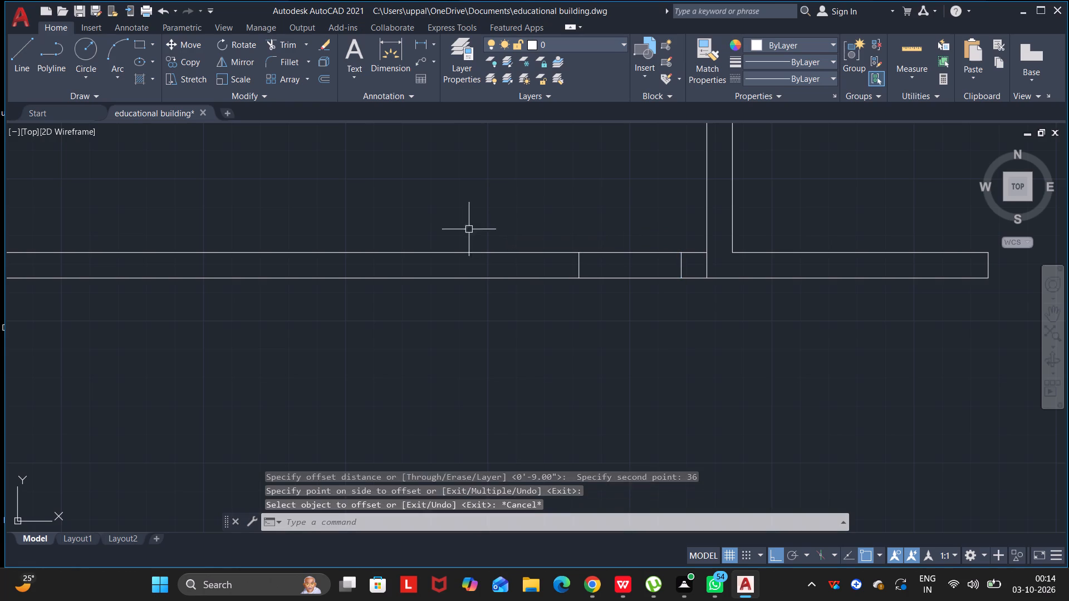
key("Escape")
key("Escape")
key("Escape")
Trim the horizontal partition's two face lines between the 36" marks west of the third north-row partition.
left_click(279, 38)
left_click_drag(627, 244, 641, 309)
left_click(641, 309)
key("Escape")
key("Escape")
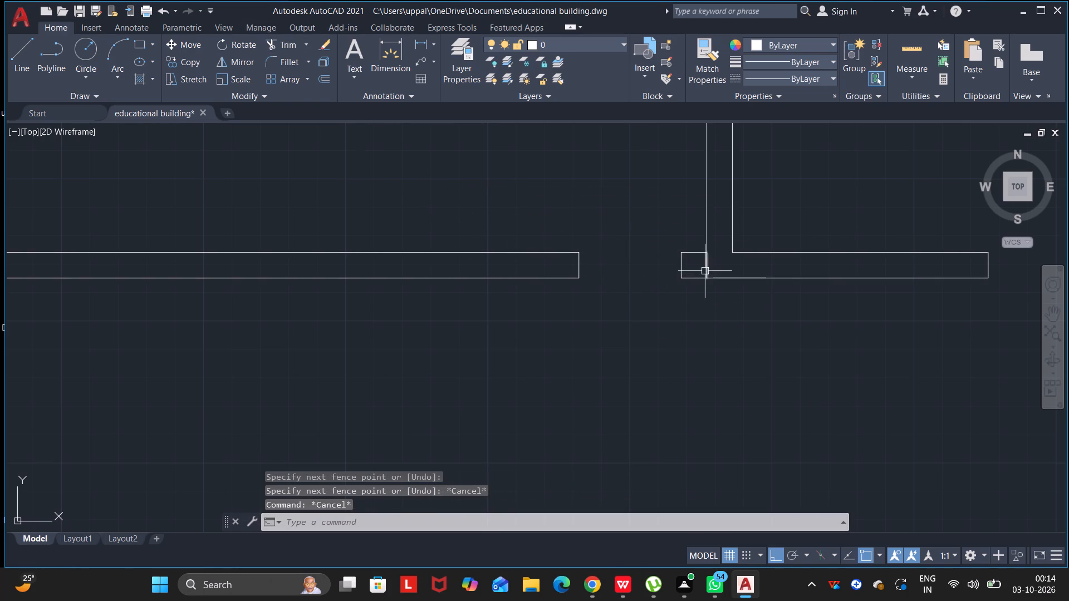
key("Escape")
key("Escape")
Trim away the short line crossing the horizontal partition below the third north-row partition's west face.
left_click(293, 47)
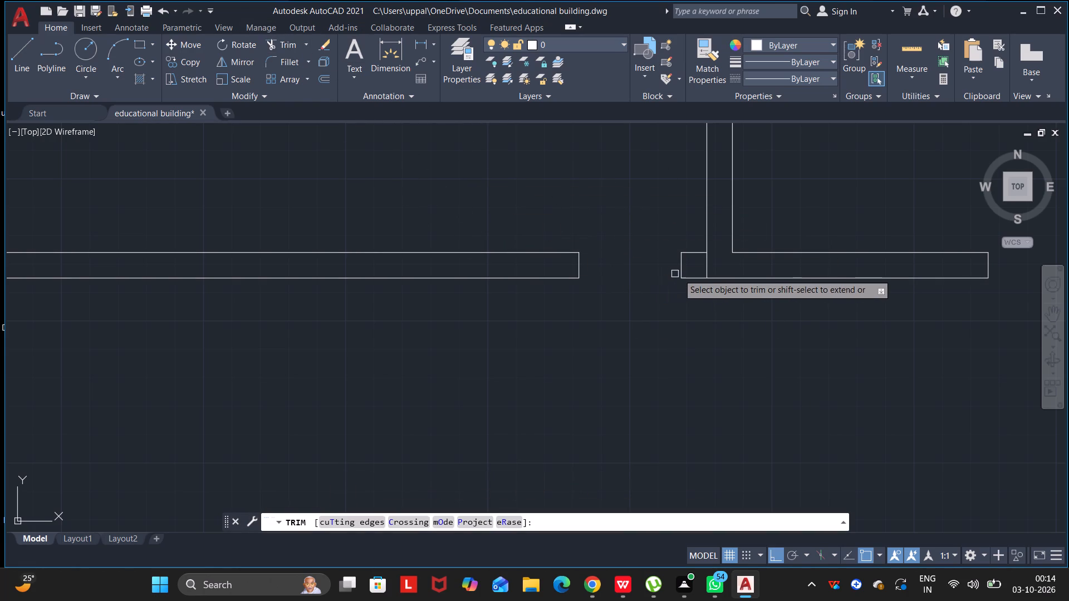
left_click(705, 263)
key("Escape")
key("Escape")
key("Escape")
key("Escape")
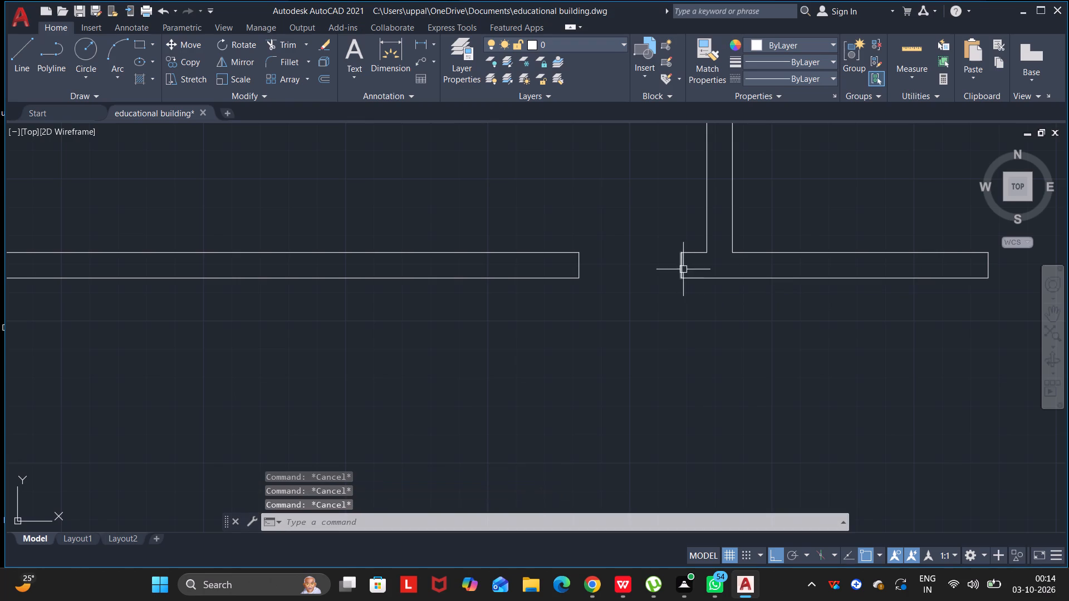
Draw a line across the horizontal partition's thickness along the east face of the westernmost north-row partition.
scroll(650, 270, "down", 3)
scroll(605, 232, "down", 4)
scroll(604, 232, "up", 3)
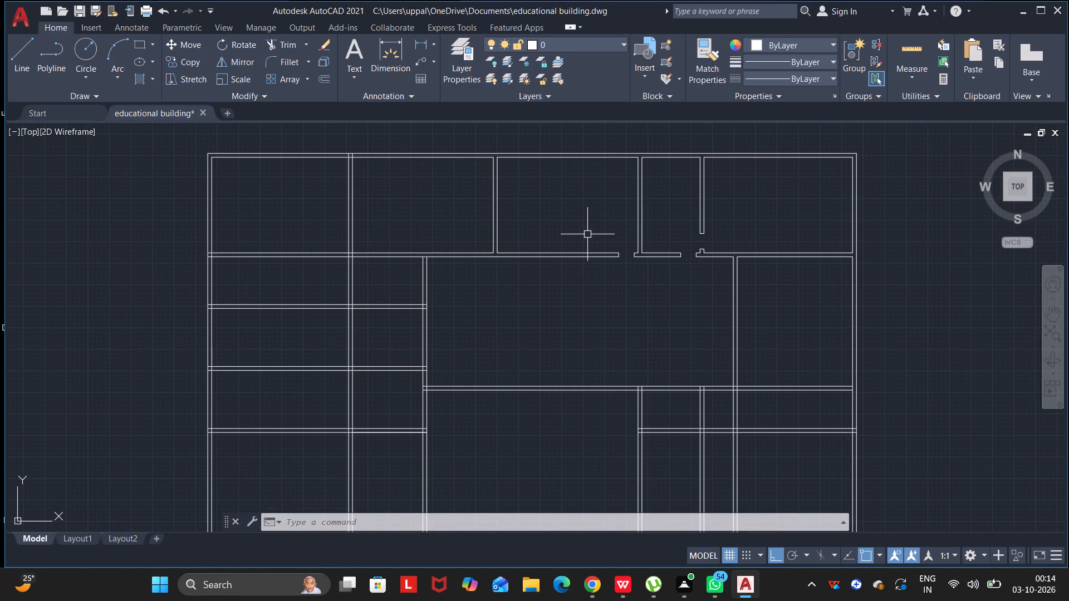
middle_click_drag(587, 234, 723, 239)
left_click_drag(587, 233, 723, 239)
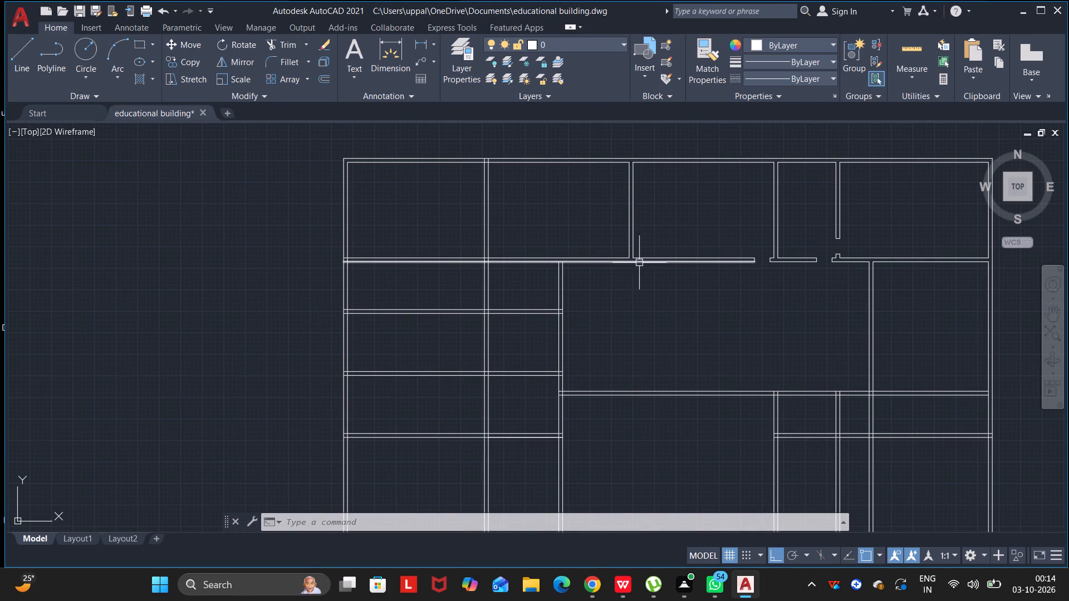
key("Escape")
key("Escape")
key("Escape")
scroll(490, 252, "up", 4)
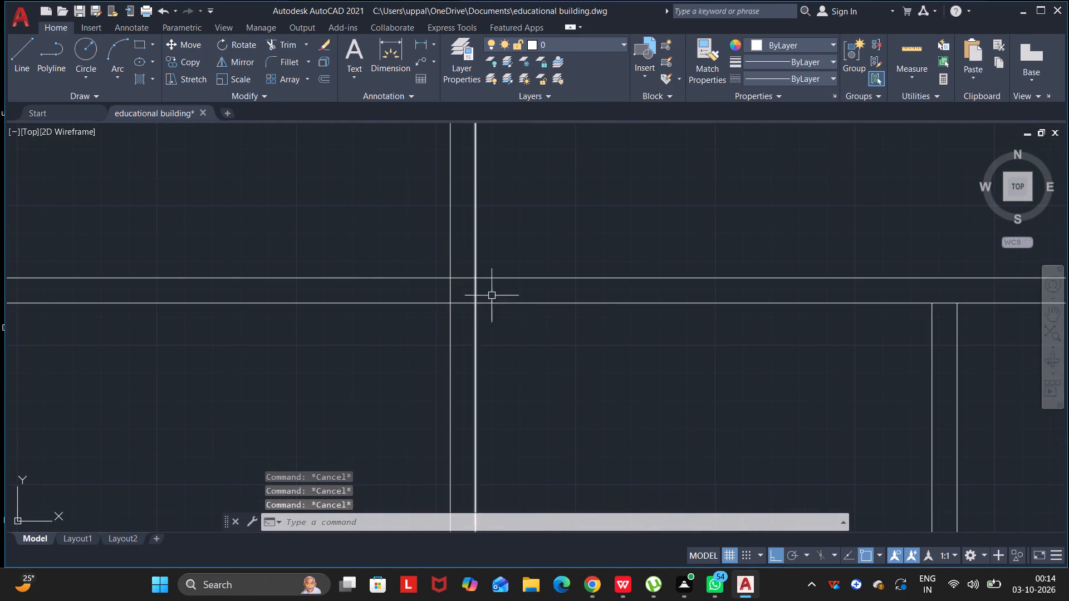
key("l")
key("Return")
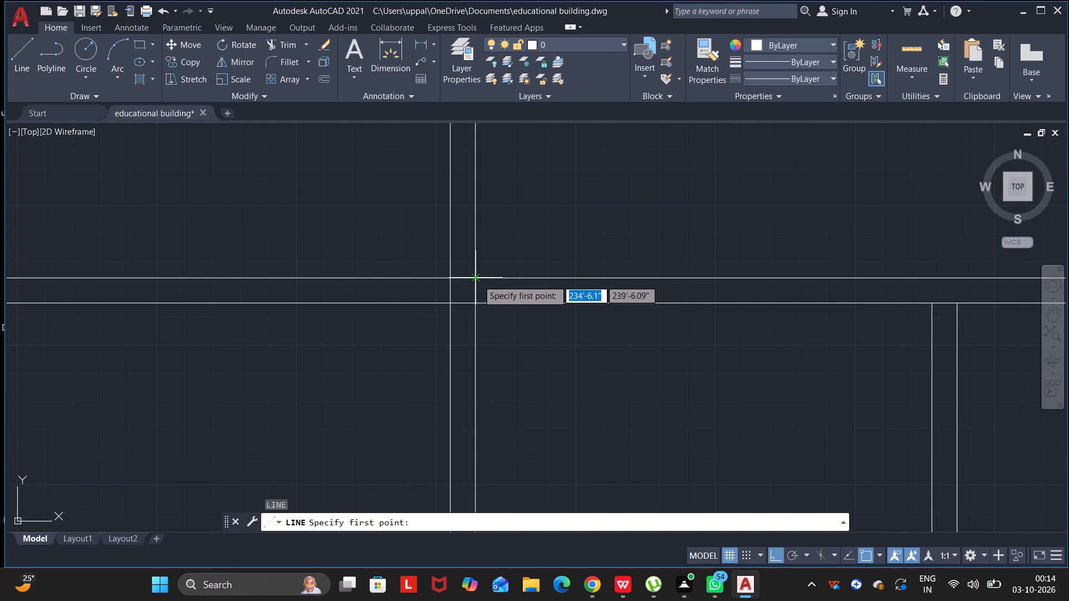
left_click(478, 280)
double_click(478, 302)
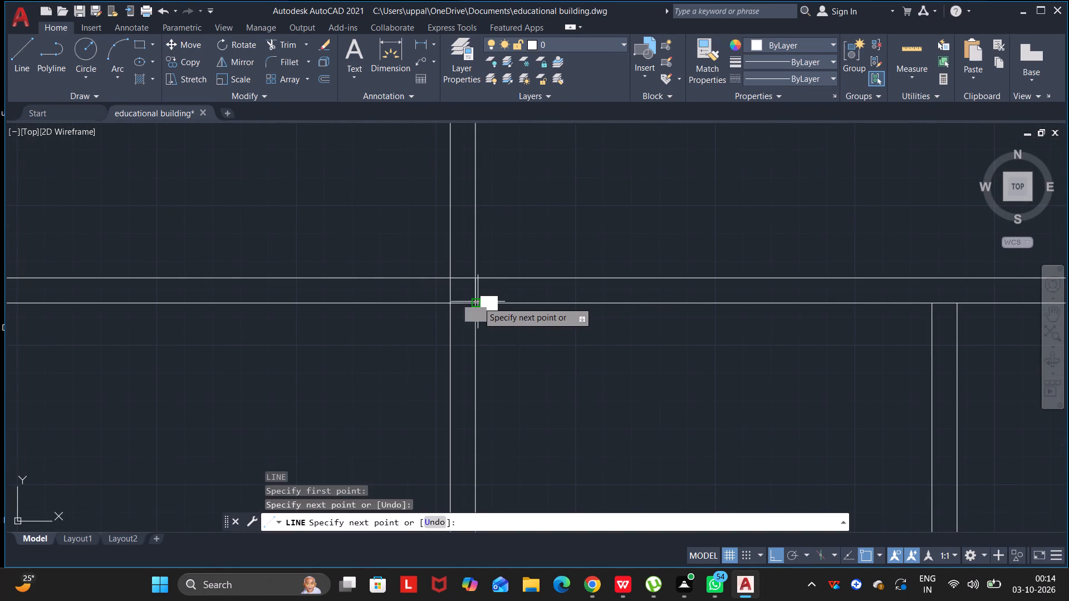
key("Escape")
key("Escape")
key("Escape")
key("Escape")
key("Escape")
Offset the short line on the westernmost partition's east face 9" to the east.
left_click(477, 294)
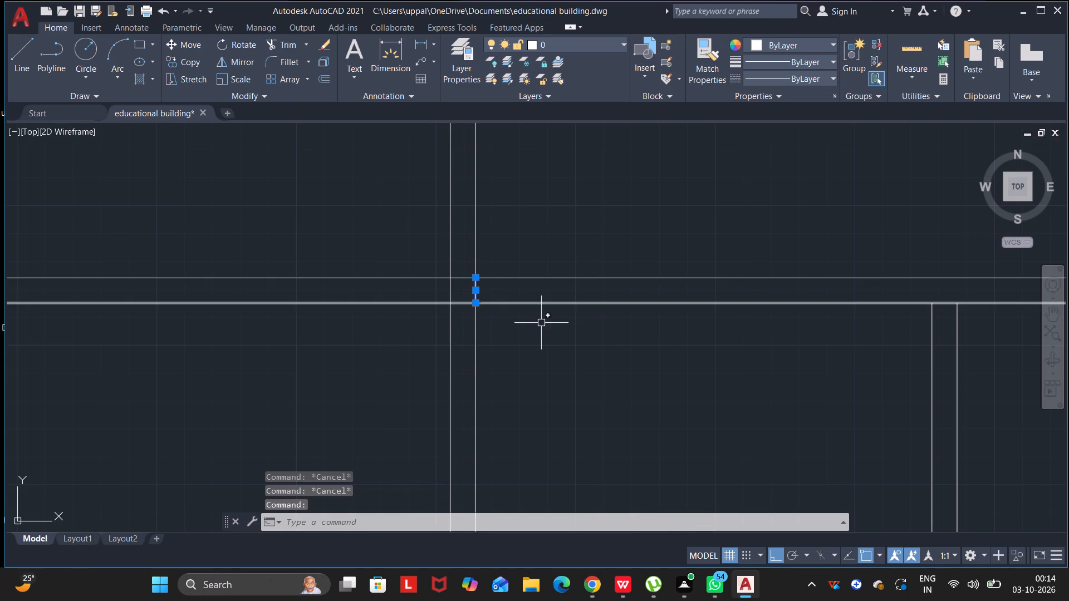
key("o")
key("Return")
double_click(478, 294)
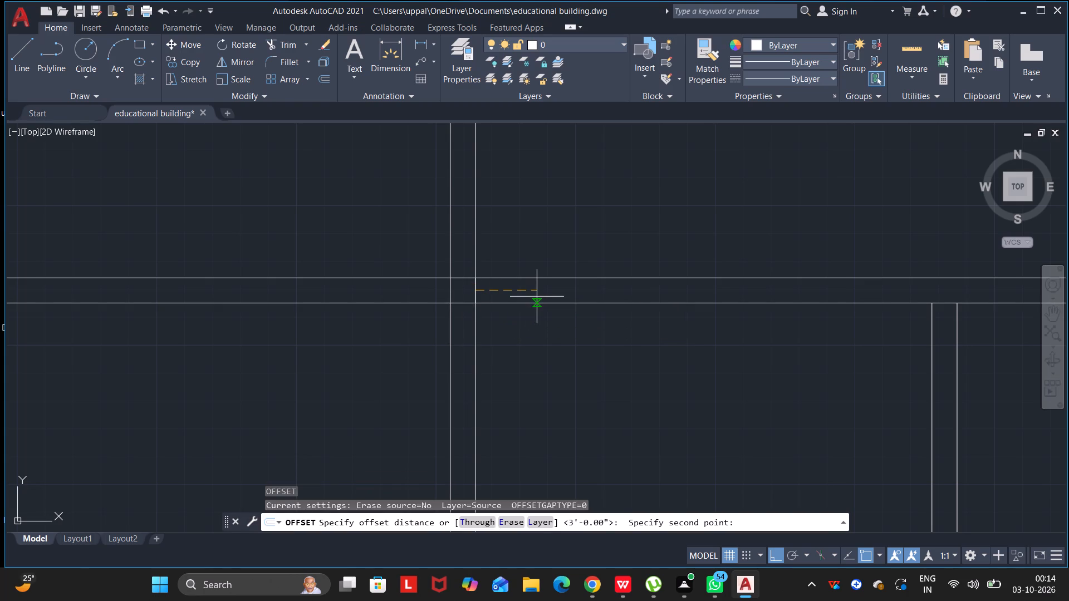
key("9")
key("Return")
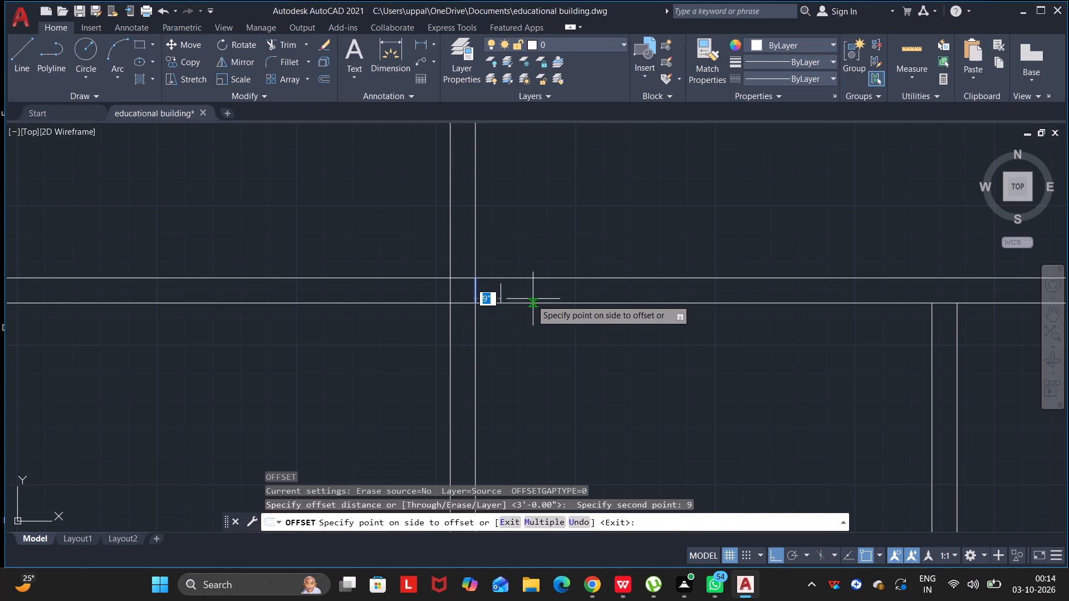
left_click(527, 300)
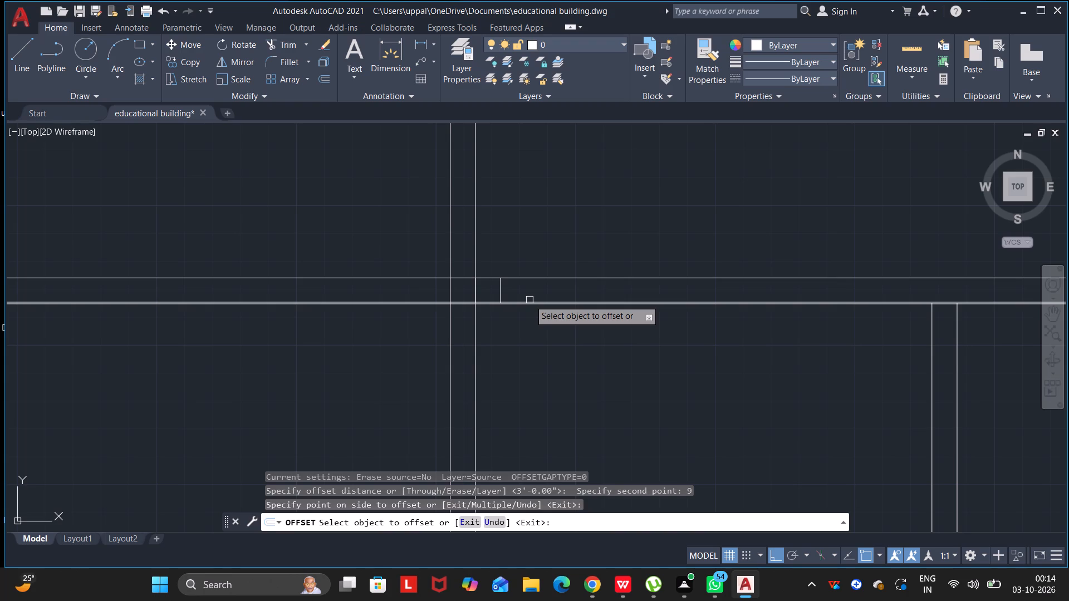
key("Escape")
key("Escape")
key("Escape")
Offset the new short line 36" to the east to mark the door opening's other side.
double_click(502, 294)
key("o")
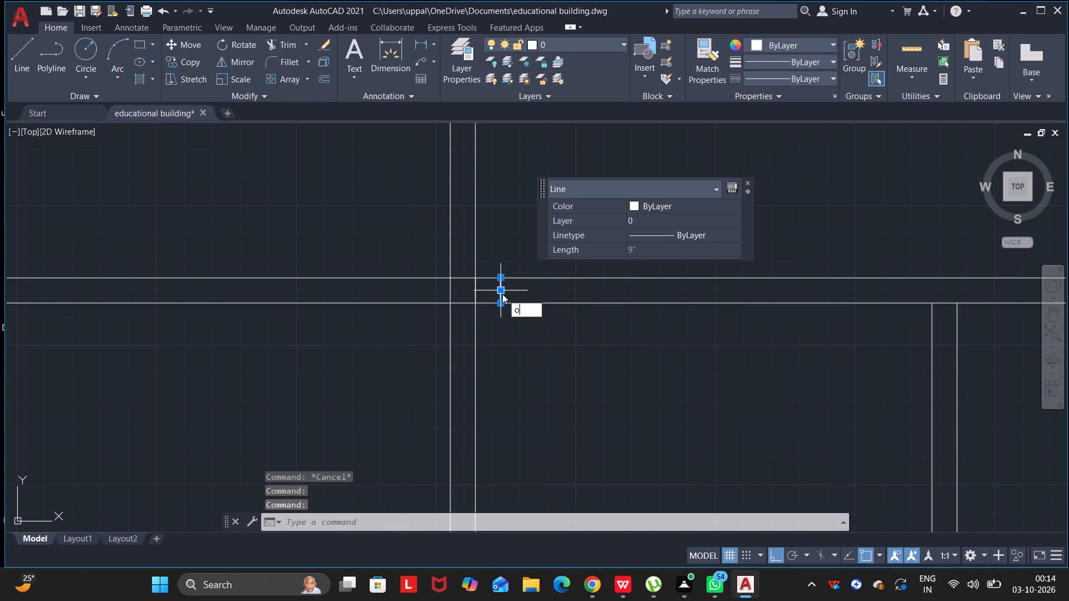
key("Return")
double_click(502, 294)
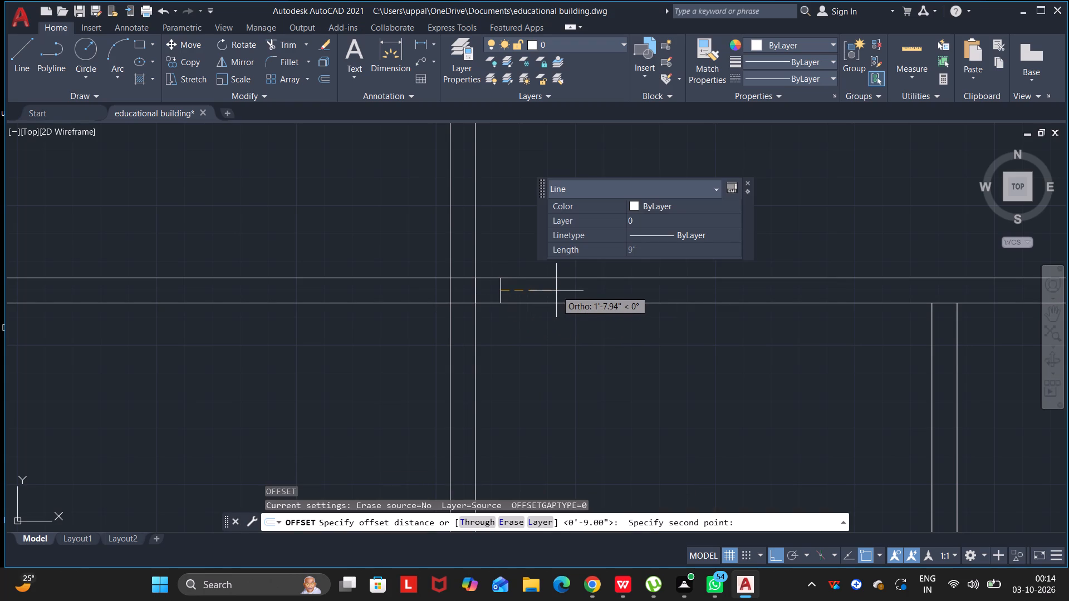
type("36")
key("Return")
left_click(556, 290)
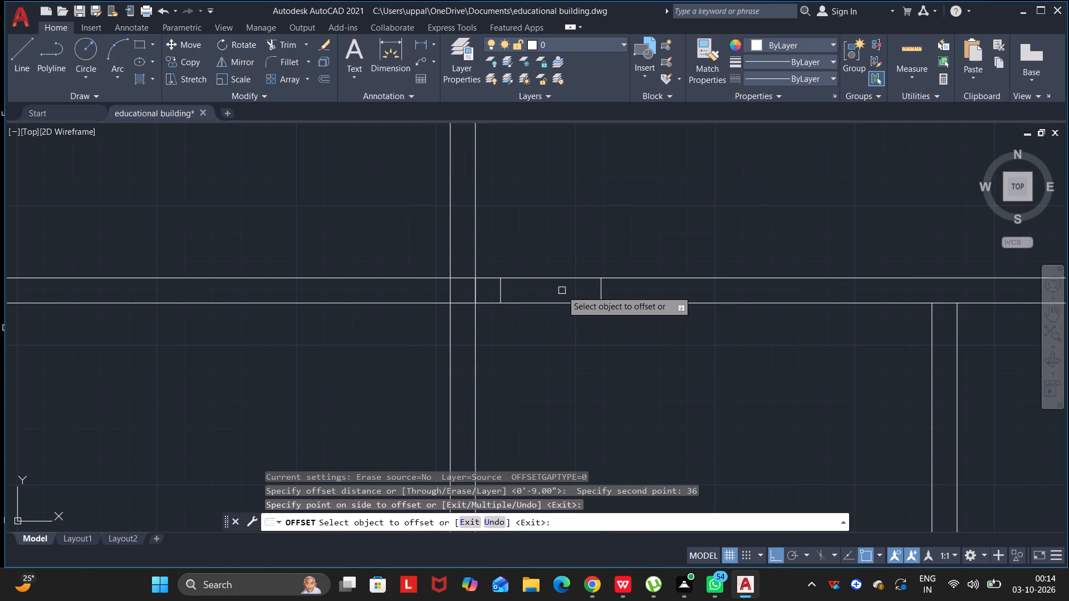
key("Escape")
key("Escape")
key("Escape")
key("Escape")
Trim the horizontal partition's two faces between the 36" door marks, and the westernmost north-row partition's east-face line crossing its thickness.
left_click(283, 44)
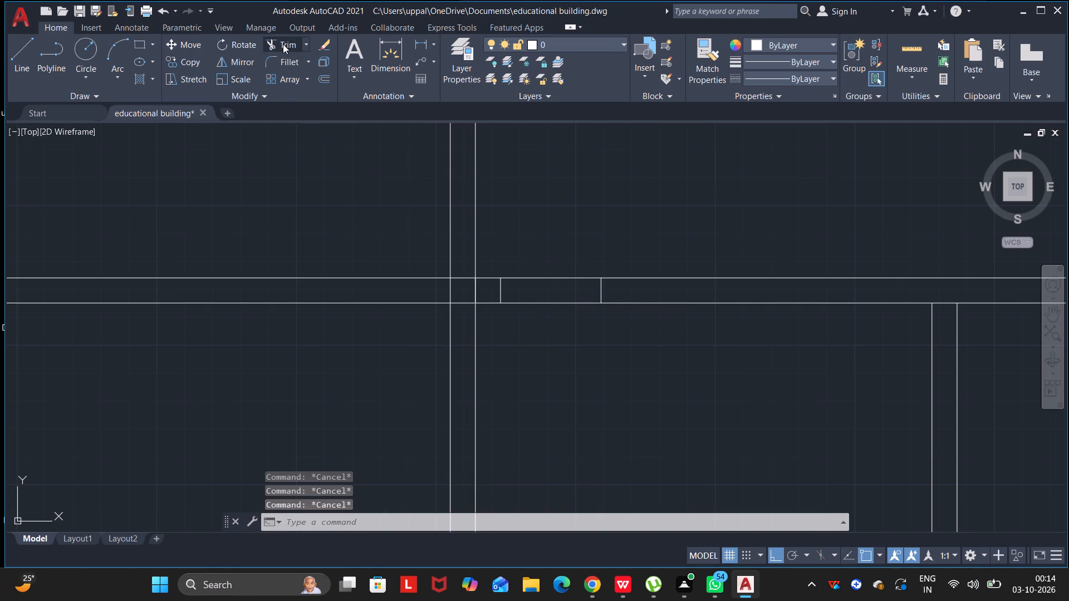
left_click_drag(548, 257, 548, 274)
left_click_drag(547, 279, 546, 338)
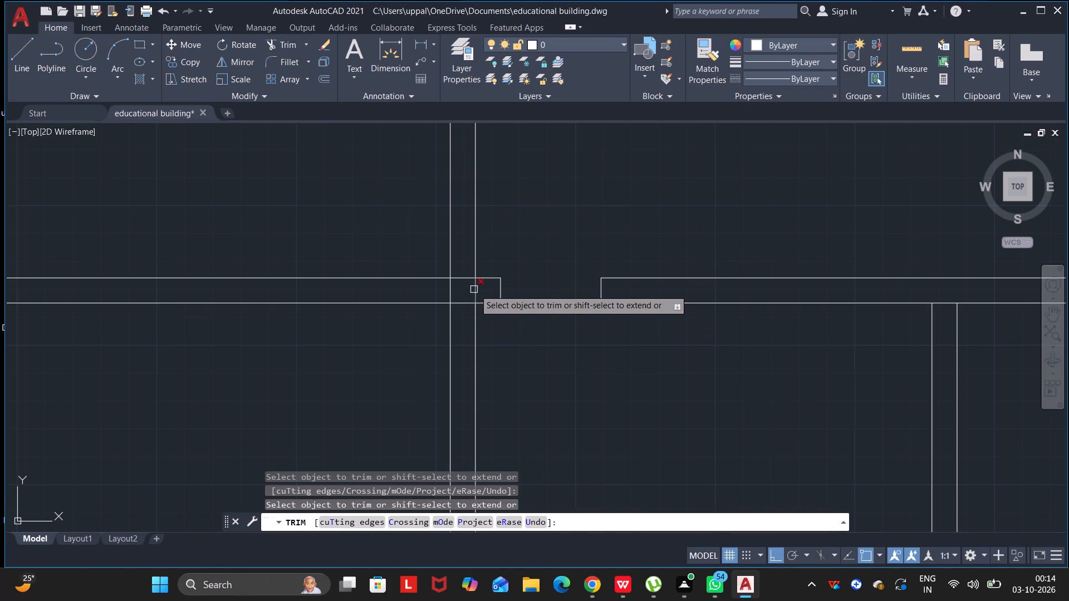
left_click(474, 289)
double_click(475, 292)
key("Escape")
key("Escape")
key("Escape")
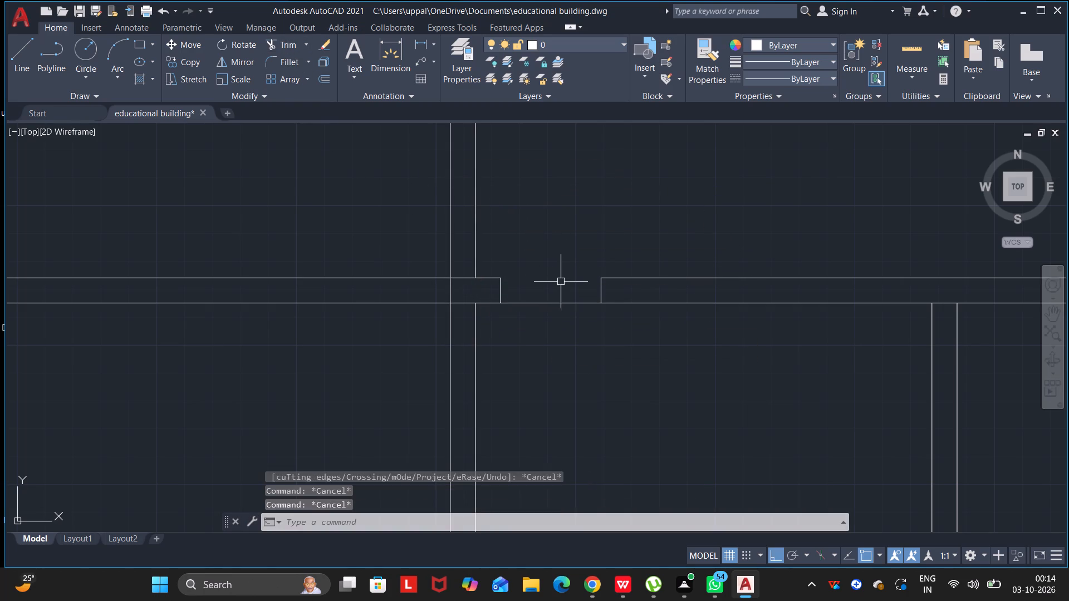
key("Escape")
key("Escape")
key("Escape")
key("Escape")
left_click(287, 47)
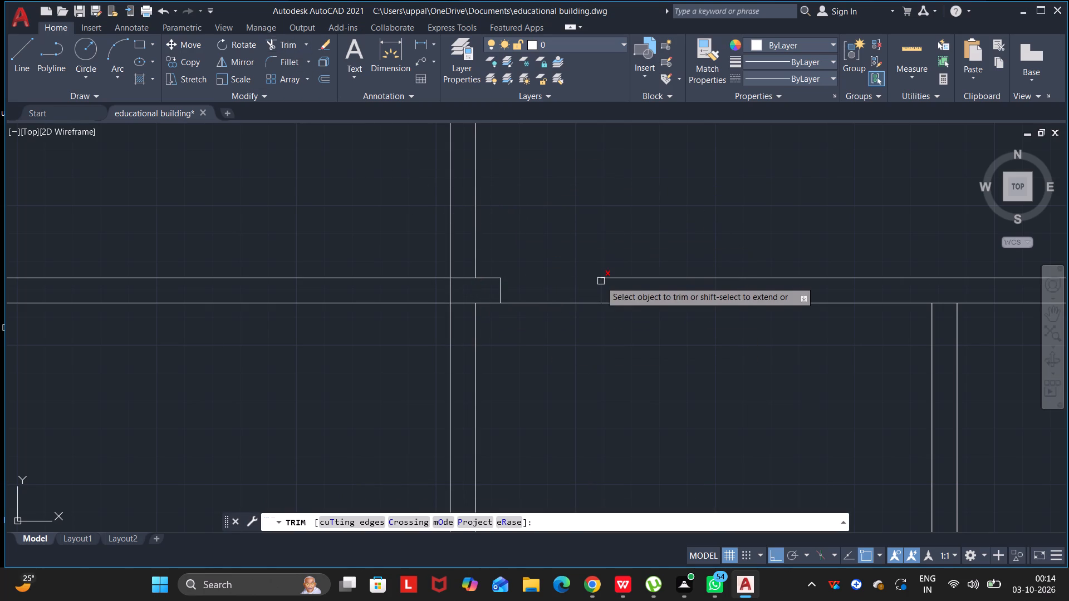
left_click_drag(571, 277, 567, 339)
key("Escape")
key("Escape")
key("Escape")
Draw a line across the horizontal partition's thickness along the west face of the westernmost north-row partition.
scroll(508, 255, "down", 2)
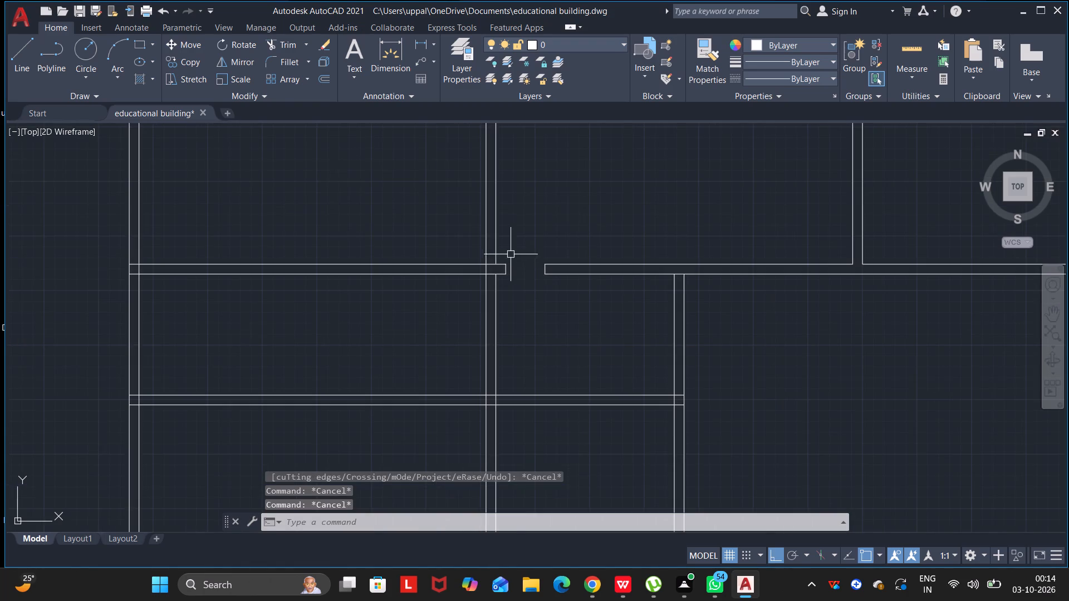
scroll(532, 252, "down", 4)
scroll(532, 252, "up", 2)
middle_click_drag(532, 252, 534, 259)
left_click_drag(532, 254, 534, 259)
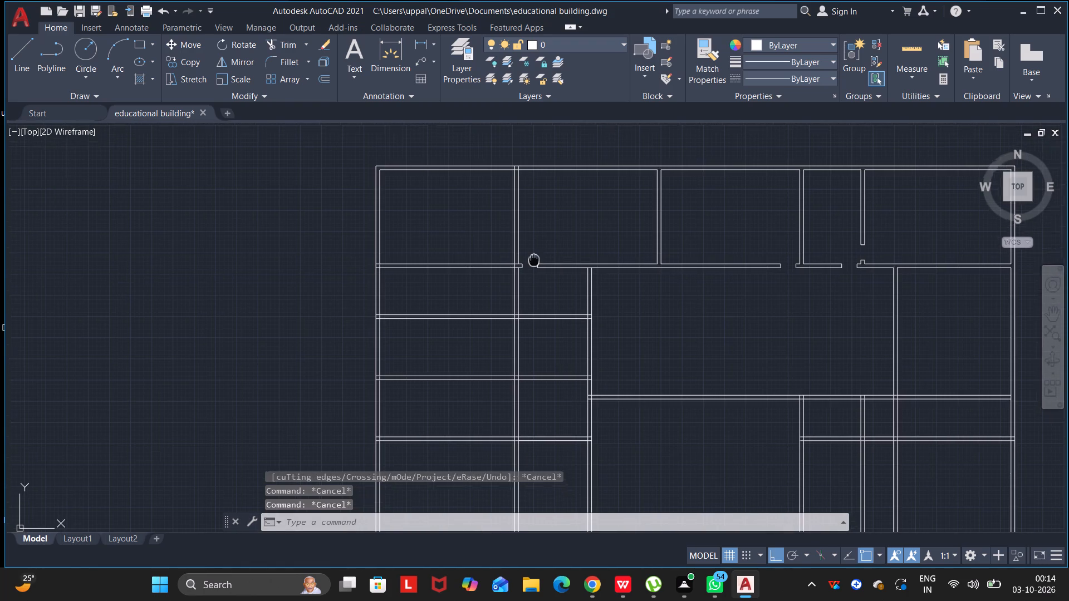
left_click_drag(534, 259, 541, 334)
middle_click_drag(534, 259, 541, 334)
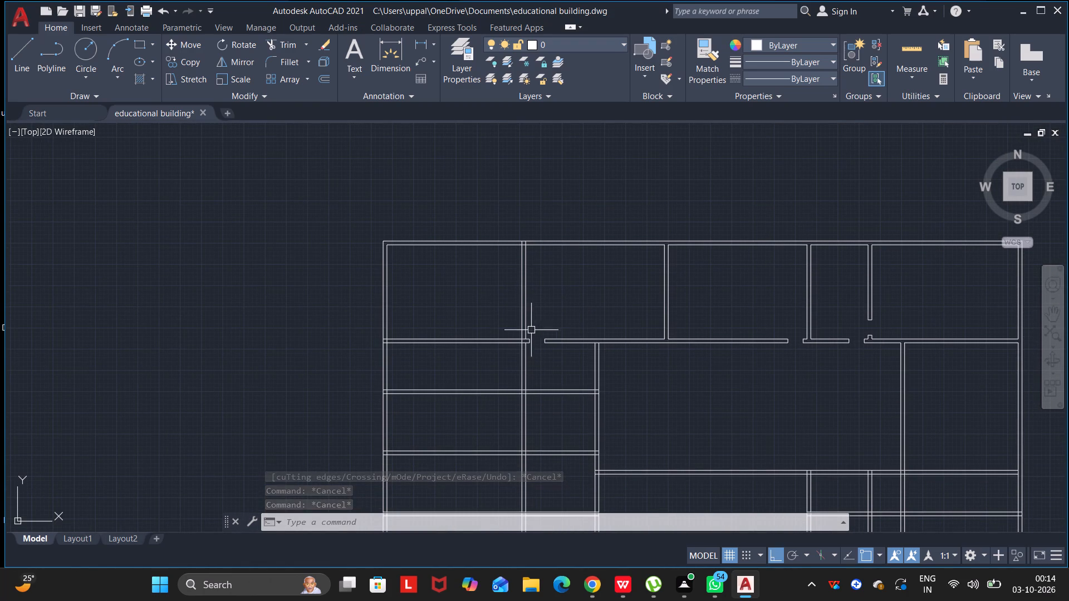
scroll(490, 343, "up", 4)
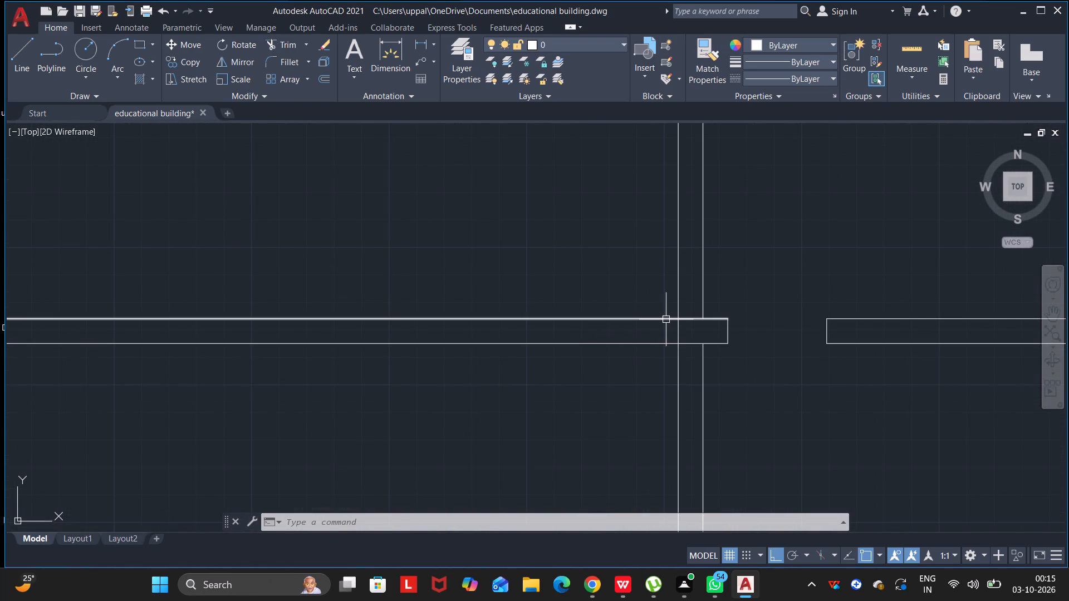
key("l")
key("Return")
left_click(678, 319)
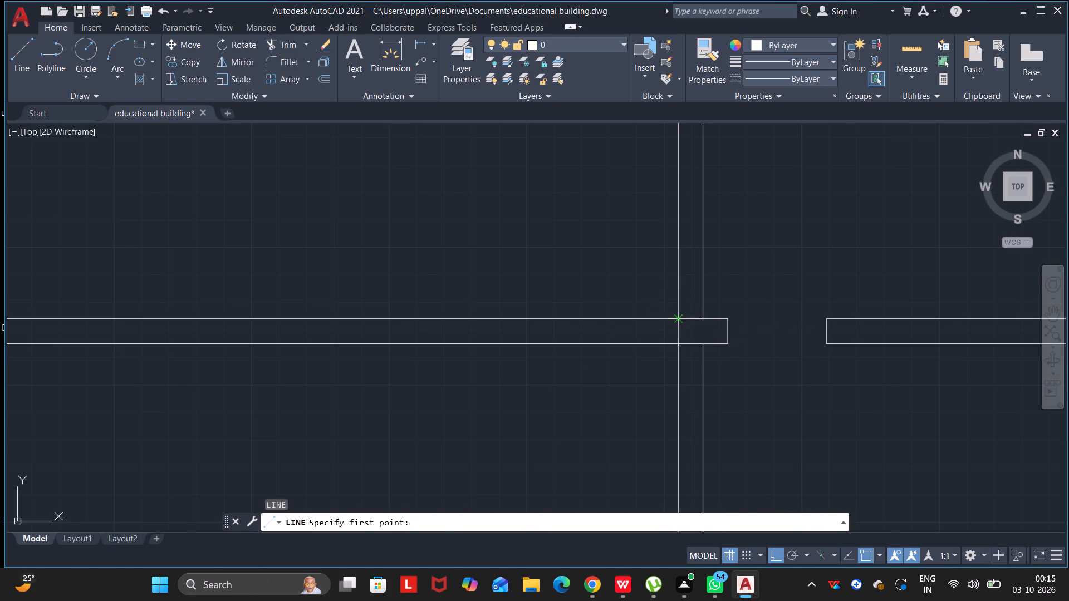
left_click(677, 344)
key("Escape")
key("Escape")
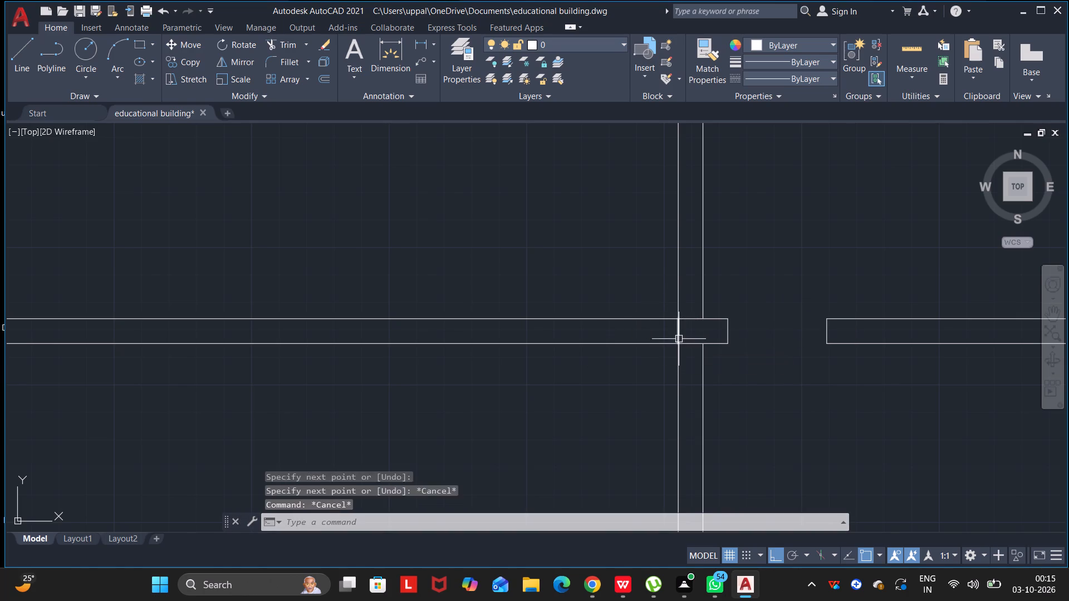
key("Escape")
key("Escape")
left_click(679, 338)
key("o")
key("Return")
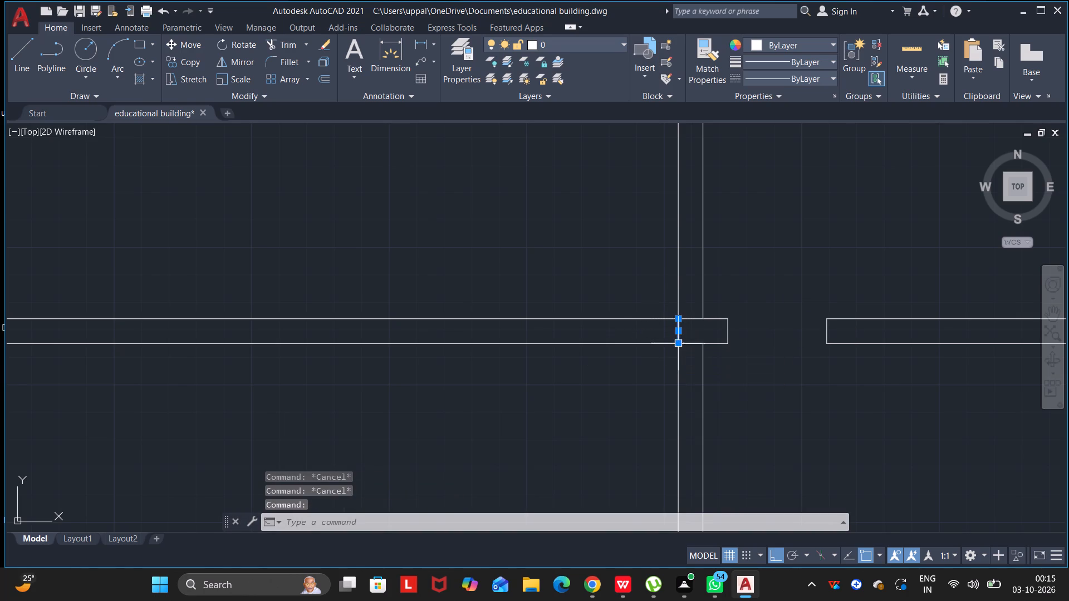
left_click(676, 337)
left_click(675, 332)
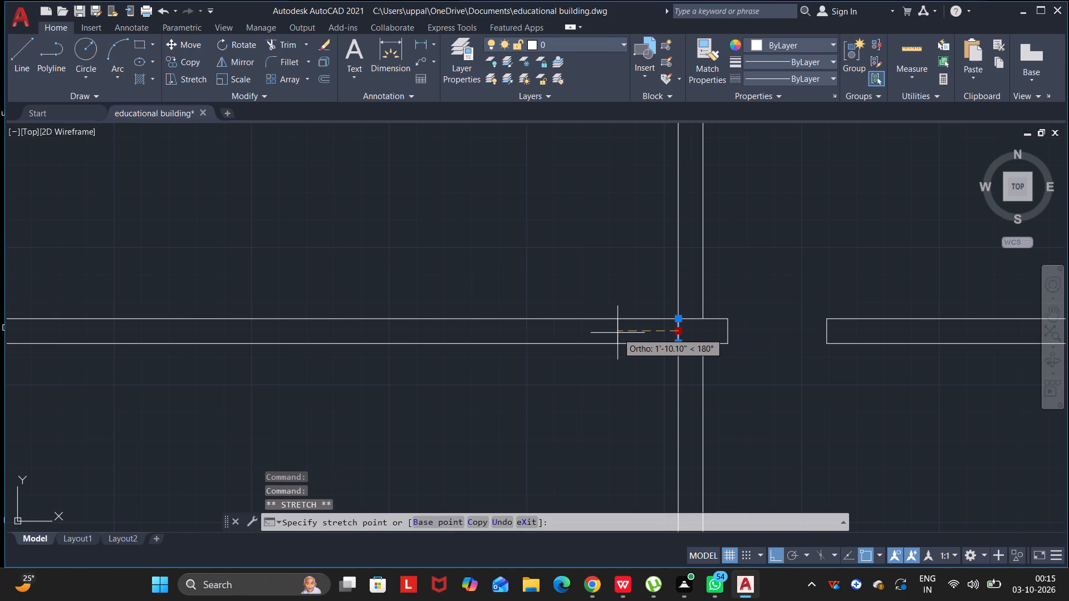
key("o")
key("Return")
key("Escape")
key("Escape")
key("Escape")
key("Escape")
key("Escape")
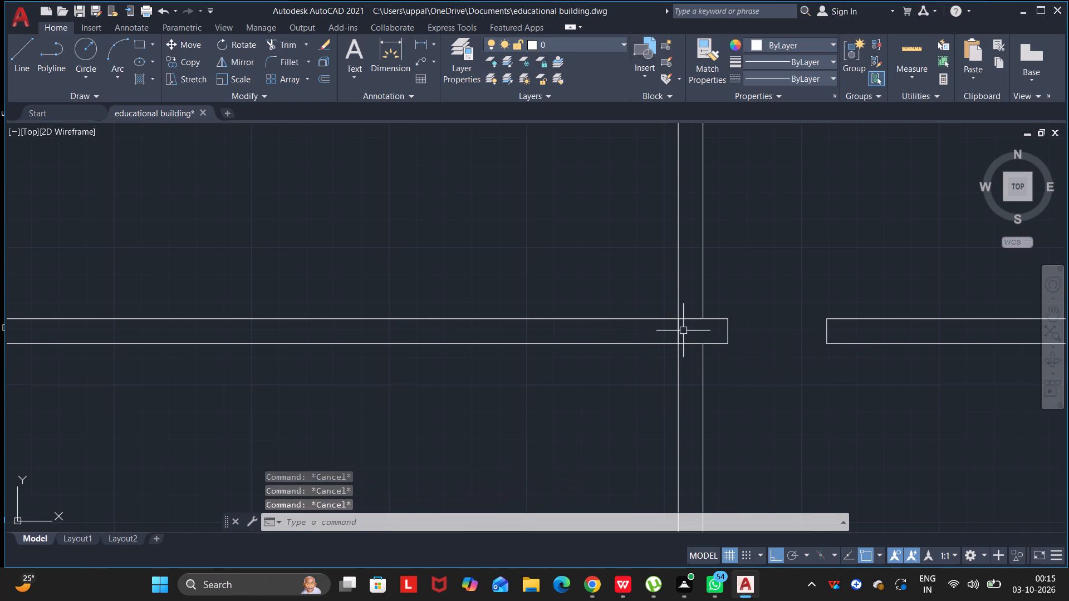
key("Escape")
Offset the short line on the westernmost partition's west face 9" to the west.
double_click(678, 331)
key("o")
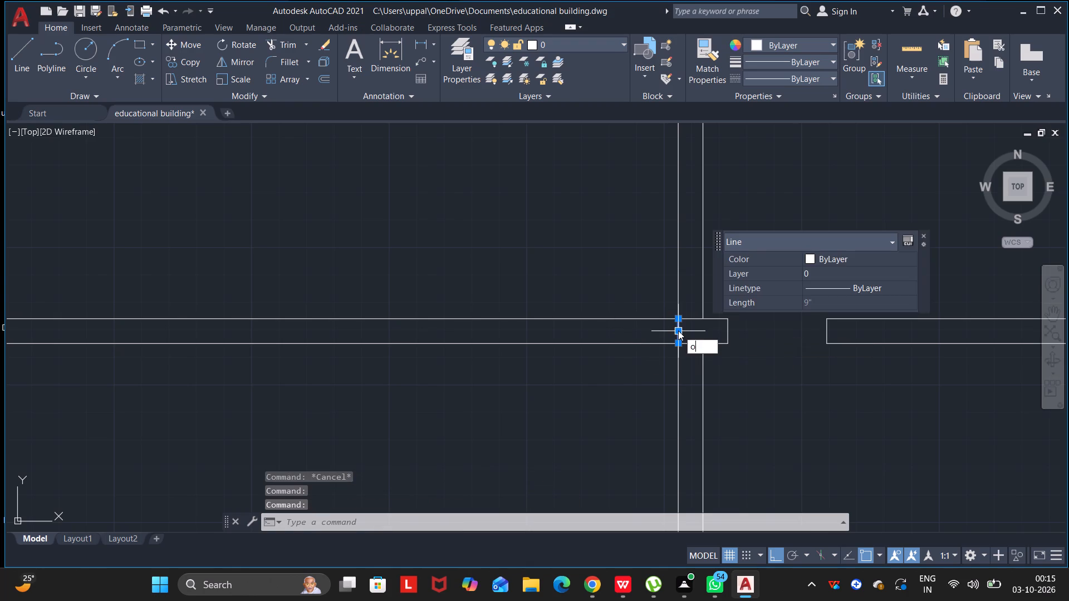
key("Return")
left_click(678, 331)
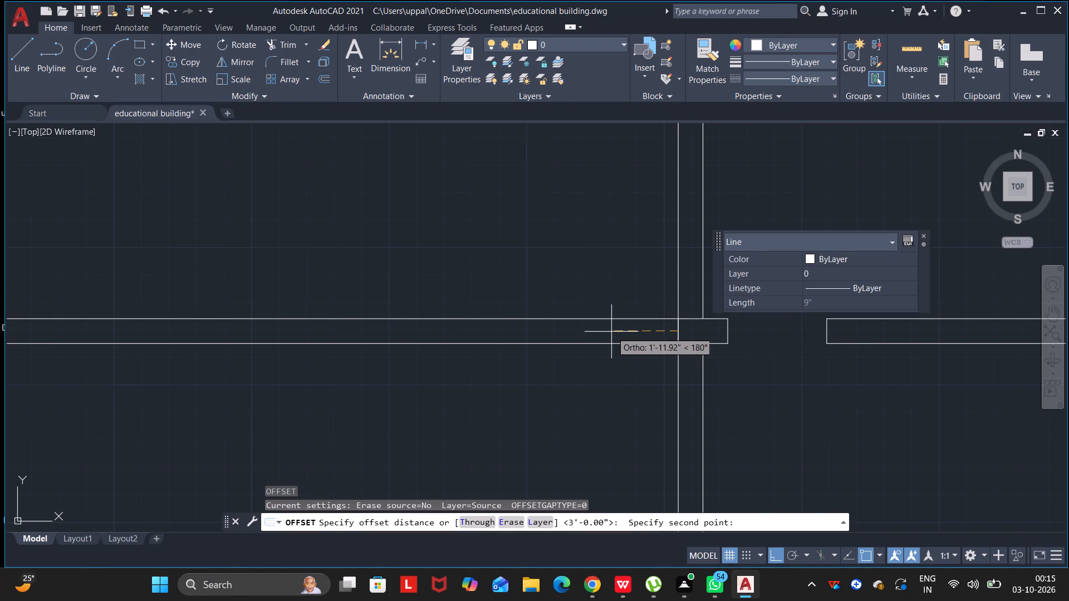
key("9")
key("Return")
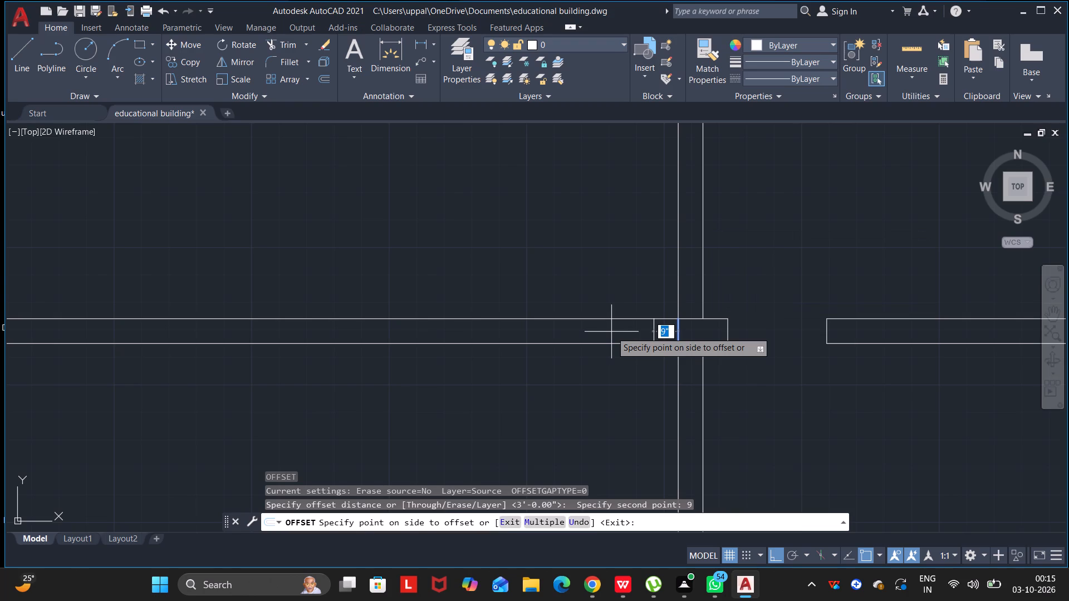
left_click(611, 332)
key("Escape")
key("Escape")
key("Escape")
key("Escape")
Offset the new short line 36" to the west to mark the other side of the door opening.
left_click(654, 332)
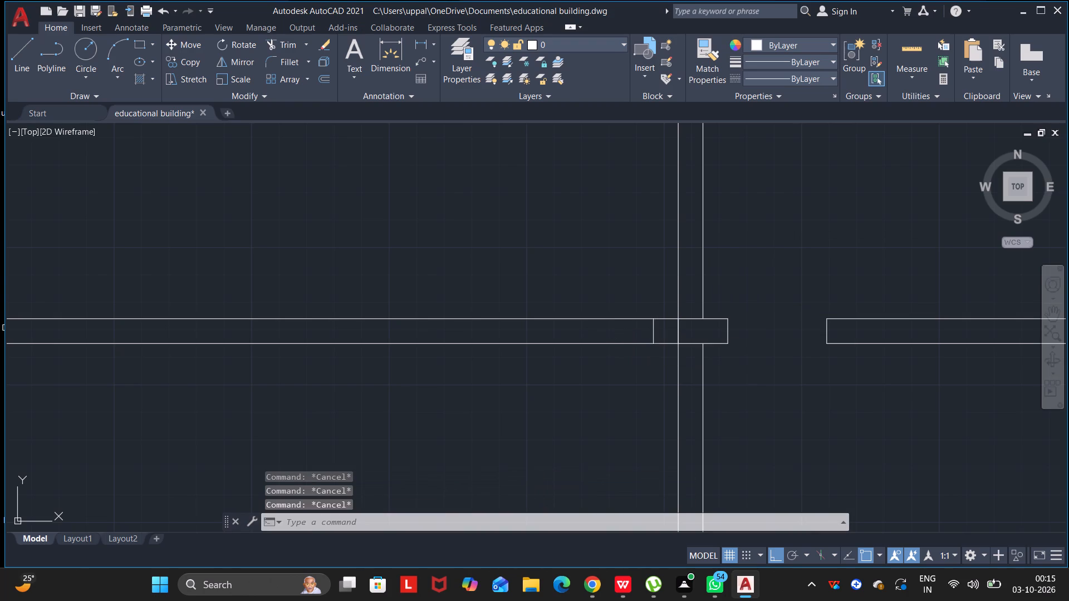
key("o")
key("Return")
left_click(654, 332)
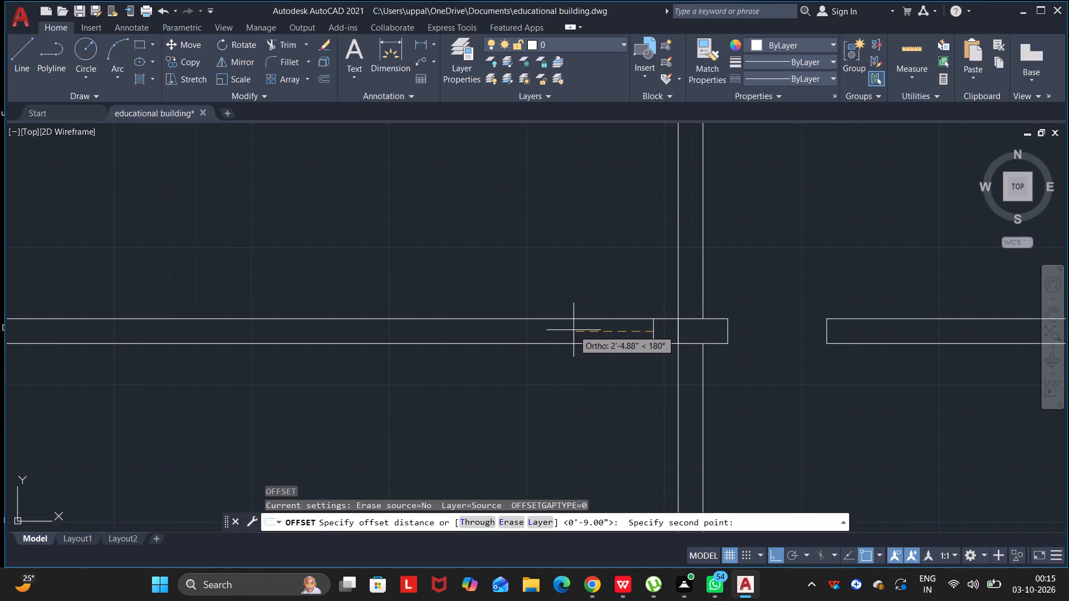
type("36")
key("Return")
left_click(573, 331)
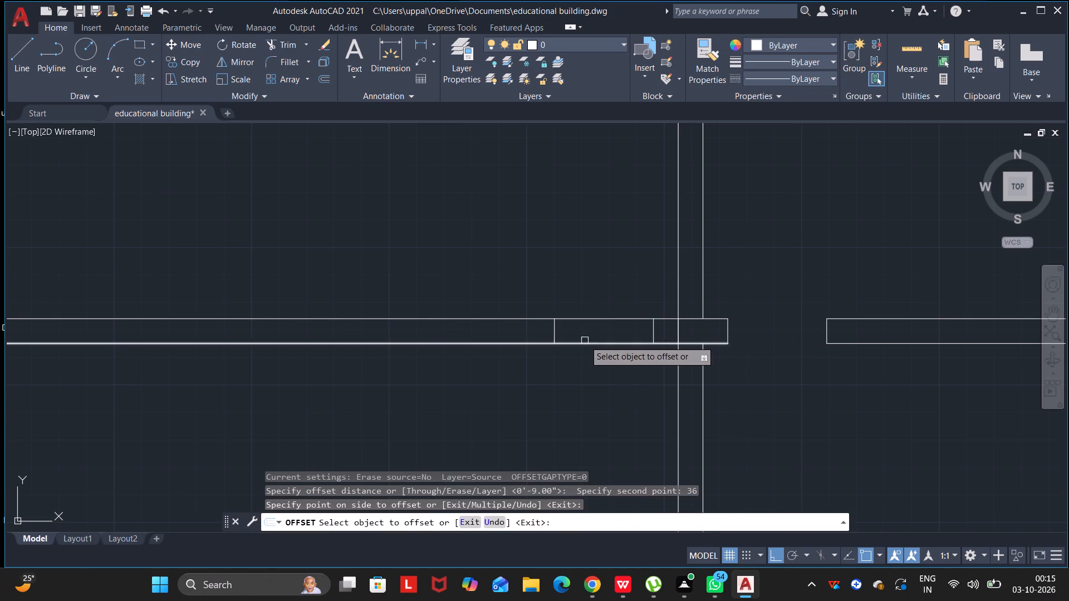
key("Escape")
key("Escape")
key("Escape")
key("Escape")
Trim both faces of the horizontal partition between the two western door marks to cut the 36" opening.
left_click(285, 43)
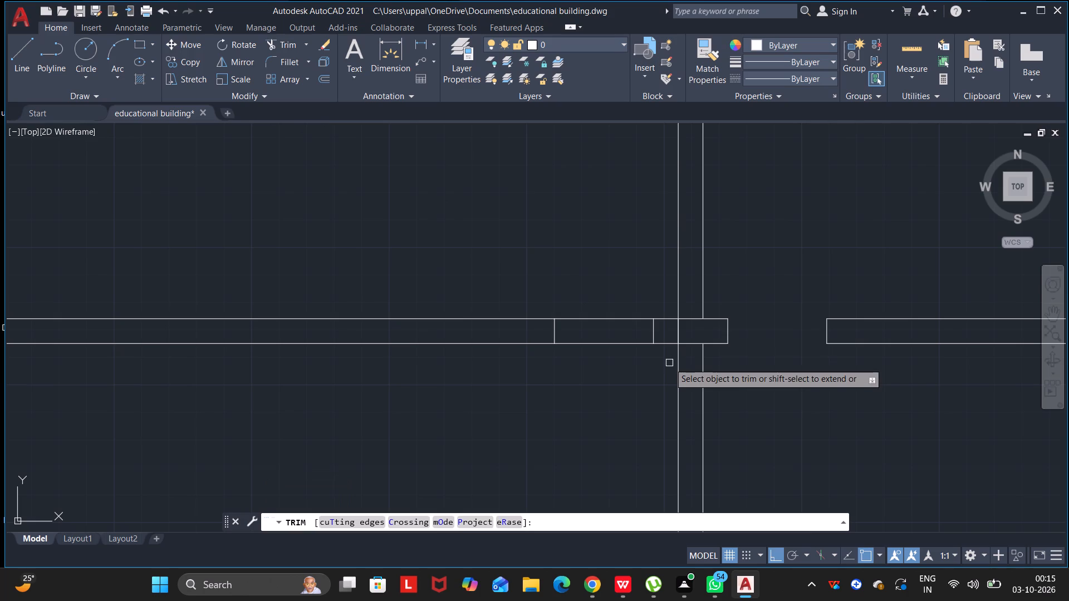
left_click_drag(590, 285, 591, 362)
left_click(591, 374)
key("Escape")
key("Escape")
key("Escape")
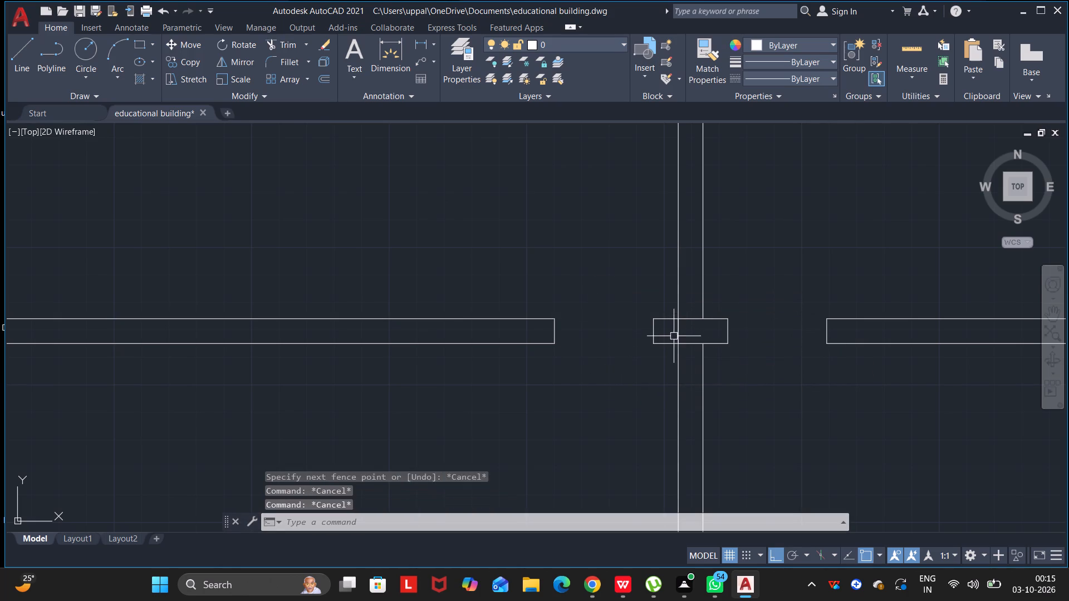
key("Escape")
key("Escape")
key("Escape")
key("Escape")
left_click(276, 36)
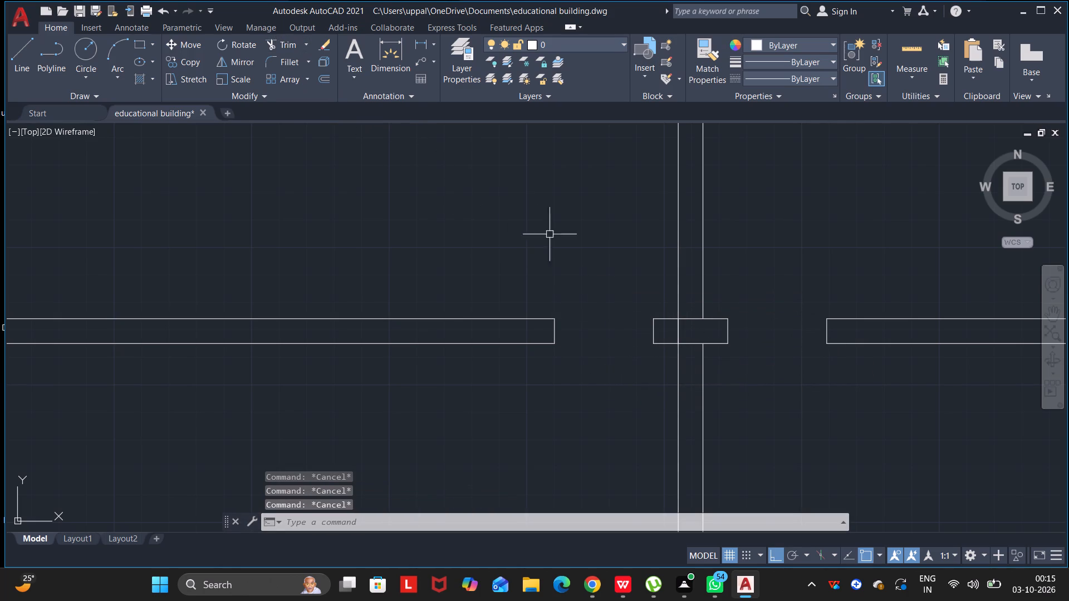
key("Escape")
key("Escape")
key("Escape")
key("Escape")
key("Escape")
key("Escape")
Trim away the lines crossing inside the junction of the horizontal partition and the westernmost north-row partition.
left_click(264, 41)
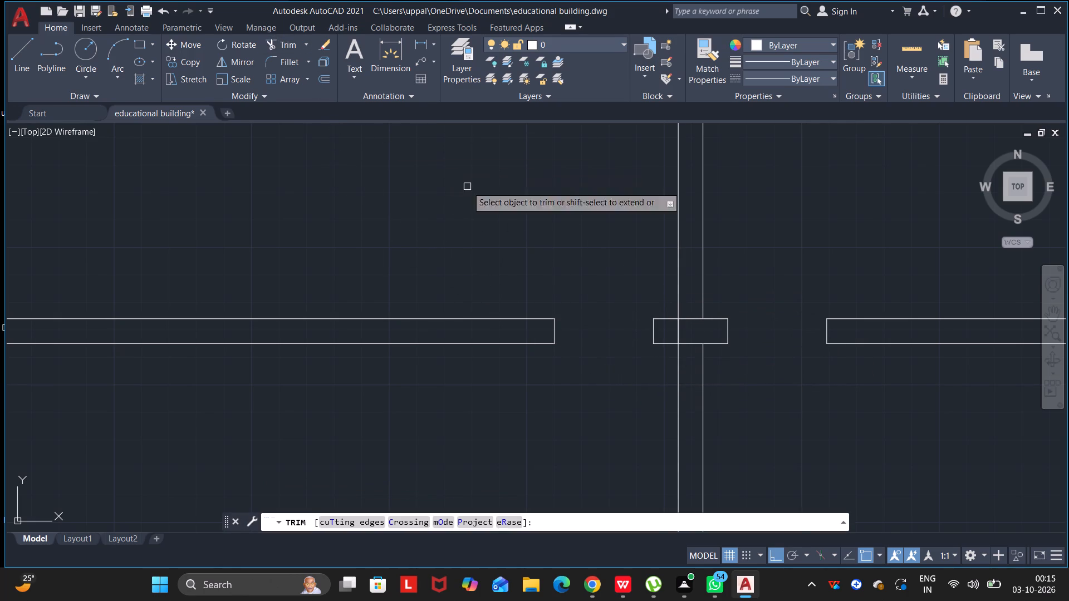
left_click(677, 332)
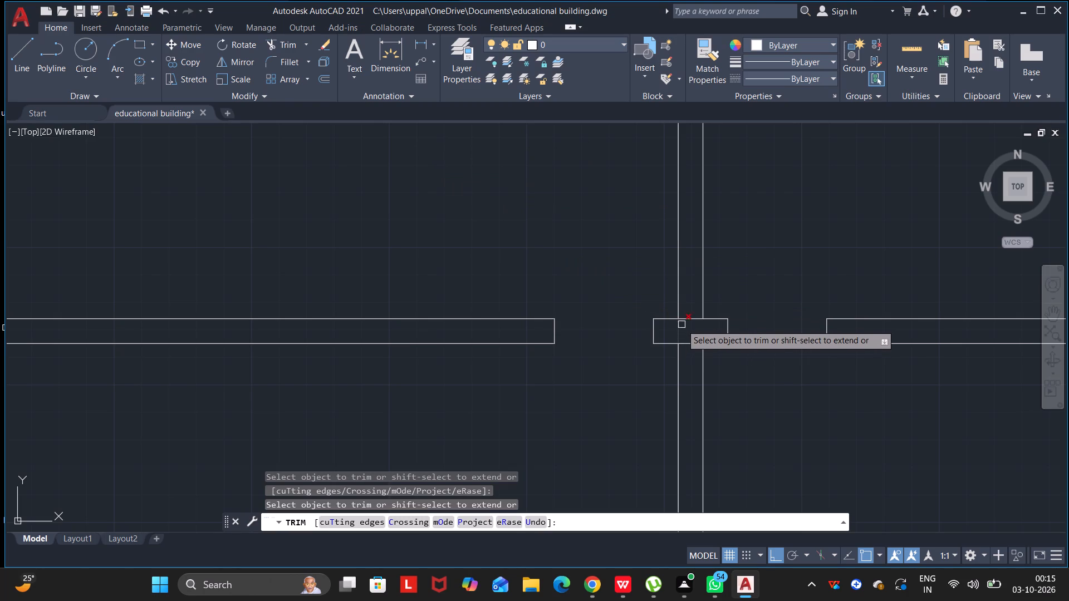
double_click(690, 318)
left_click(678, 328)
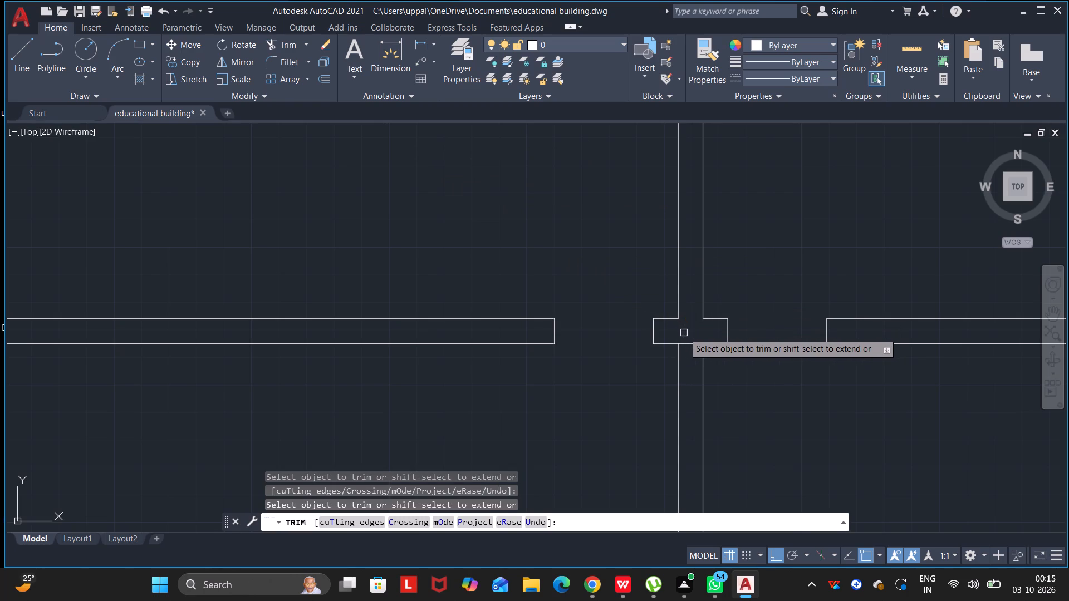
left_click(689, 341)
key("Escape")
key("Escape")
key("Escape")
Trim away the crossing lines where the horizontal partition below the north row meets the west exterior wall.
scroll(680, 340, "down", 3)
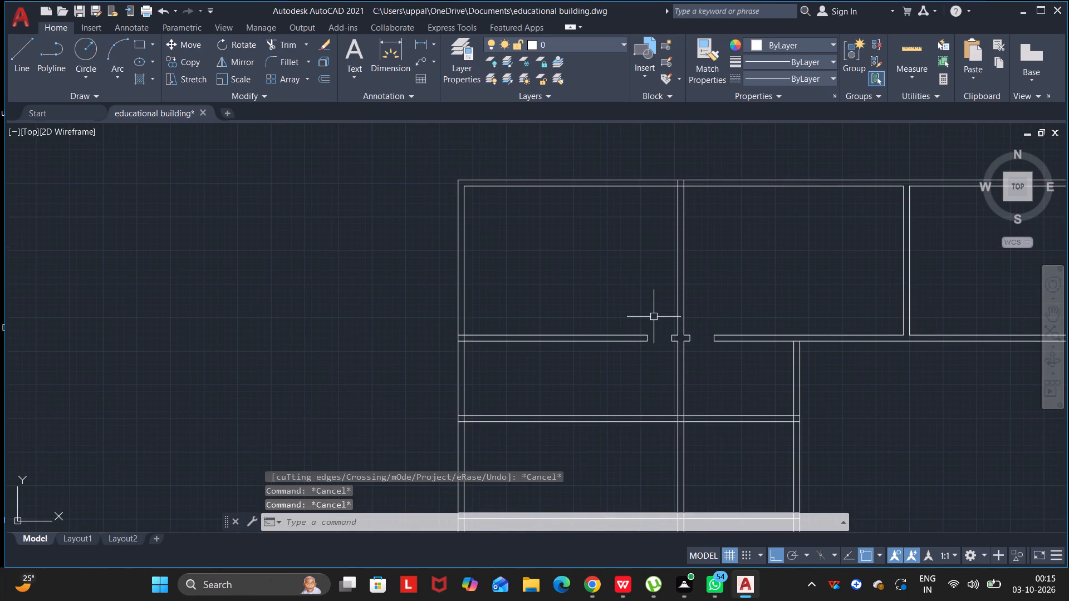
left_click(271, 47)
scroll(452, 346, "up", 4)
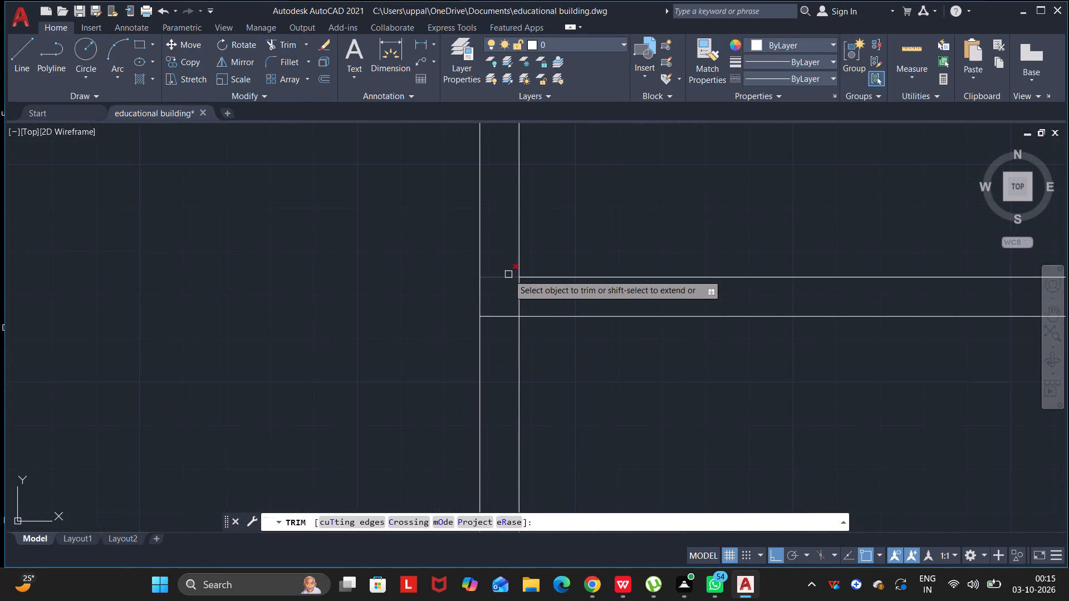
left_click(508, 274)
left_click(517, 295)
left_click(504, 316)
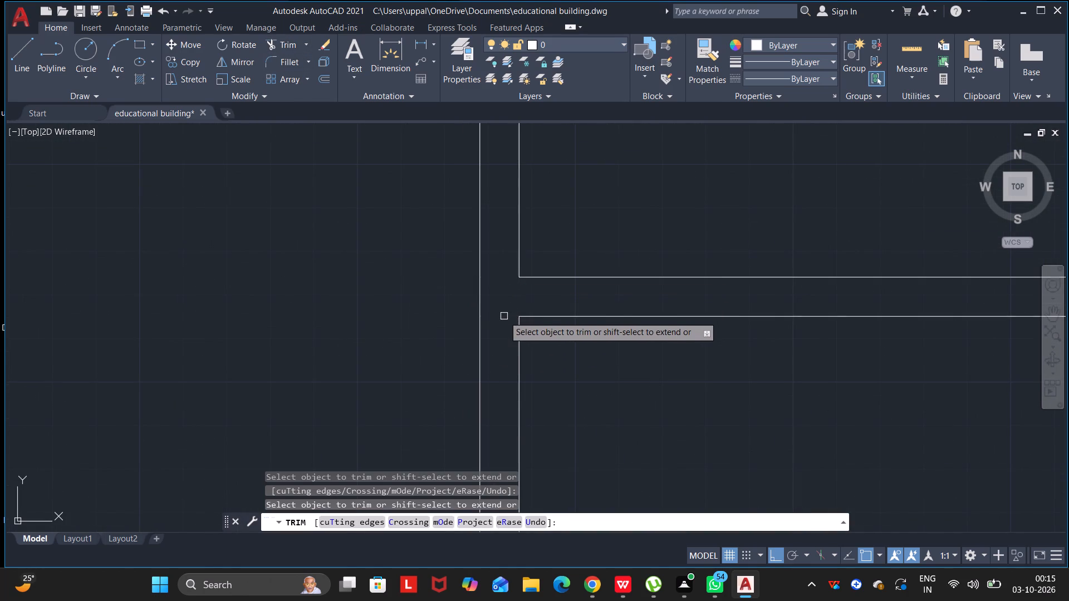
Trim the westernmost partition's lines within the north exterior wall's thickness and the wall's inner face between the partition's faces.
scroll(533, 144, "down", 4)
middle_click_drag(536, 142, 533, 210)
left_click_drag(536, 150, 536, 162)
left_click_drag(536, 166, 533, 210)
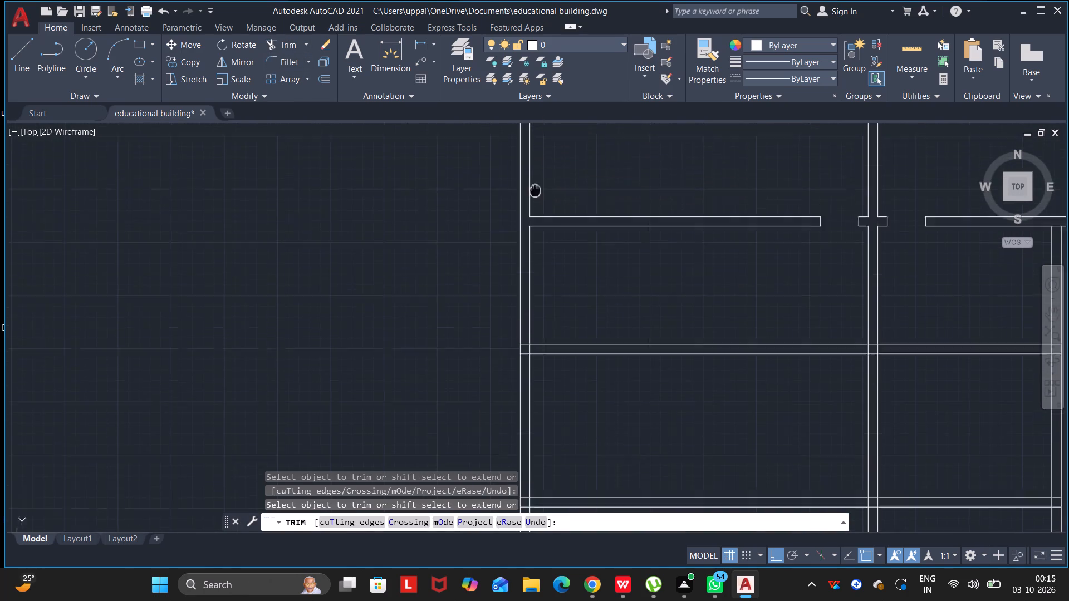
left_click_drag(533, 210, 523, 381)
middle_click_drag(533, 210, 527, 383)
left_click(523, 381)
scroll(865, 181, "up", 5)
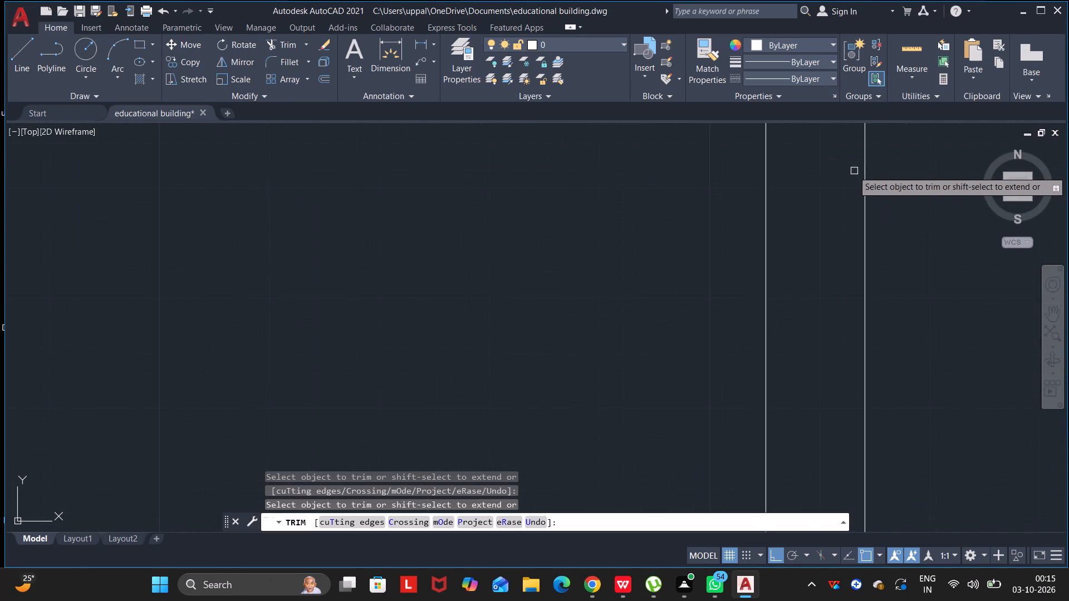
scroll(845, 171, "down", 2)
middle_click_drag(836, 169, 788, 277)
left_click_drag(833, 185, 788, 277)
left_click(828, 244)
left_click(818, 244)
left_click_drag(802, 244, 800, 244)
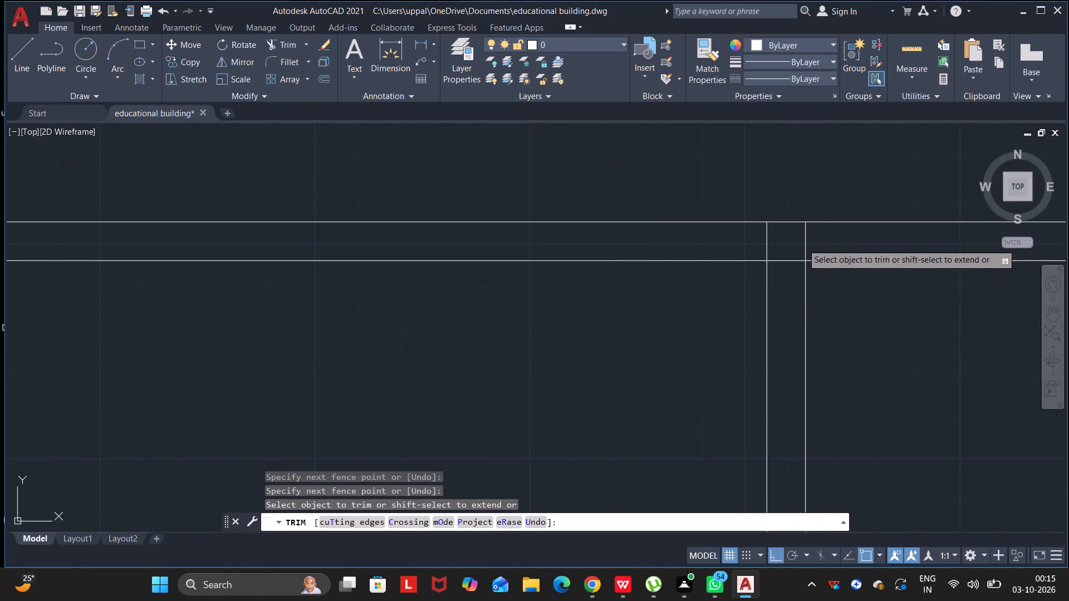
left_click_drag(800, 244, 747, 242)
left_click(763, 238)
left_click(772, 239)
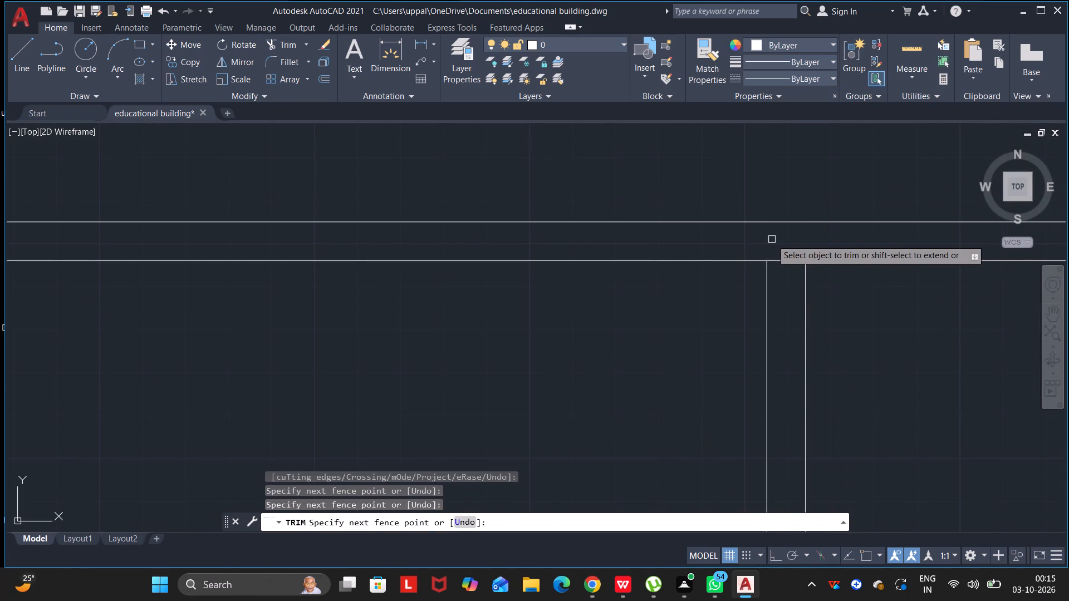
left_click(780, 248)
left_click_drag(781, 250, 782, 257)
left_click_drag(782, 262, 782, 288)
key("Escape")
key("Escape")
key("Escape")
scroll(797, 264, "down", 3)
key("Escape")
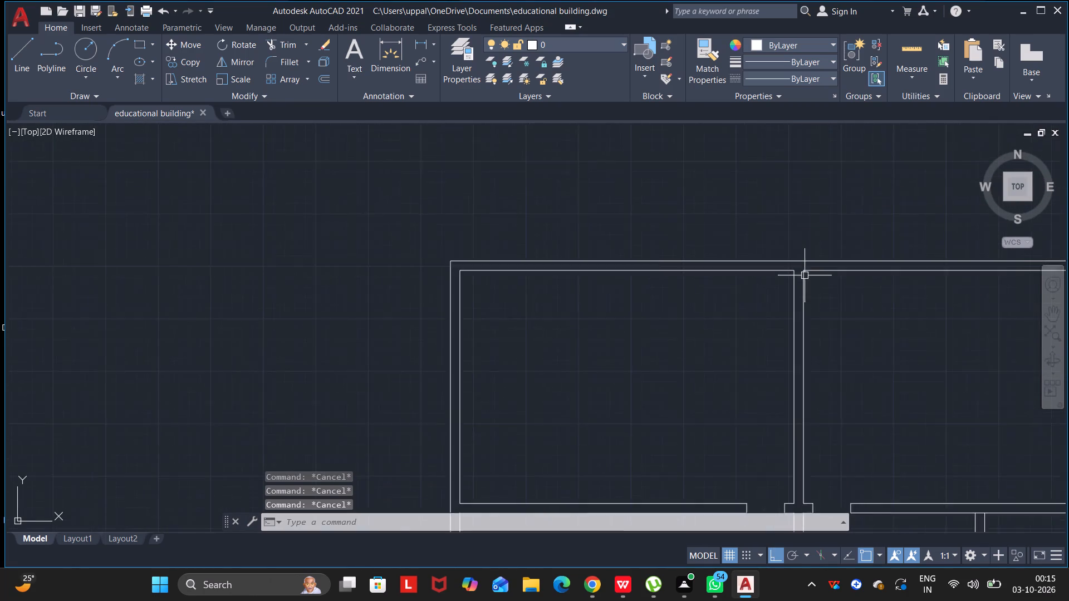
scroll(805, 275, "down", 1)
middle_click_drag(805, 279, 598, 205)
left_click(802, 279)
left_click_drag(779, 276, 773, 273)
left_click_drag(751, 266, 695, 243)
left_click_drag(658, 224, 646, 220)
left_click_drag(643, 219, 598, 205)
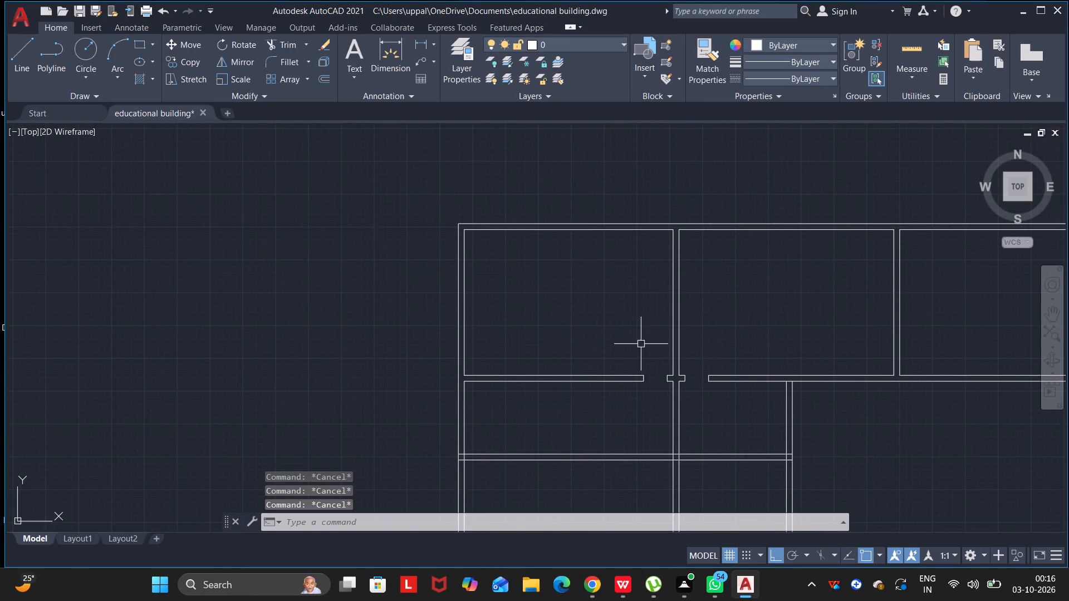
Draw a line across the second horizontal partition in the west block, along the west face of the block's east partition.
scroll(648, 373, "down", 3)
scroll(815, 366, "up", 3)
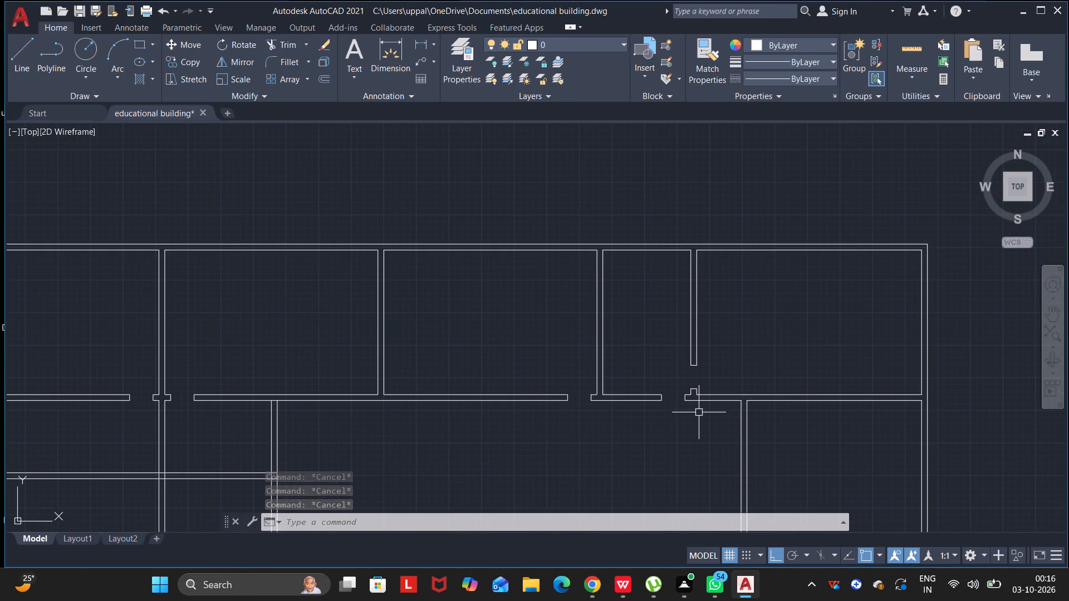
middle_click_drag(699, 412, 834, 296)
left_click_drag(703, 407, 712, 403)
left_click_drag(717, 399, 834, 297)
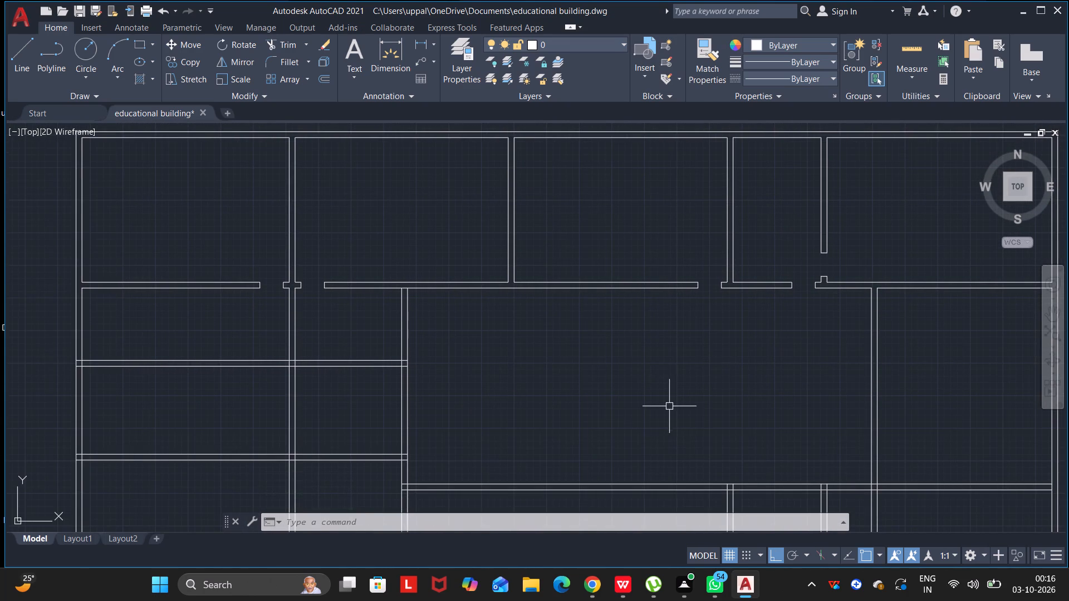
scroll(663, 387, "down", 1)
scroll(474, 373, "up", 3)
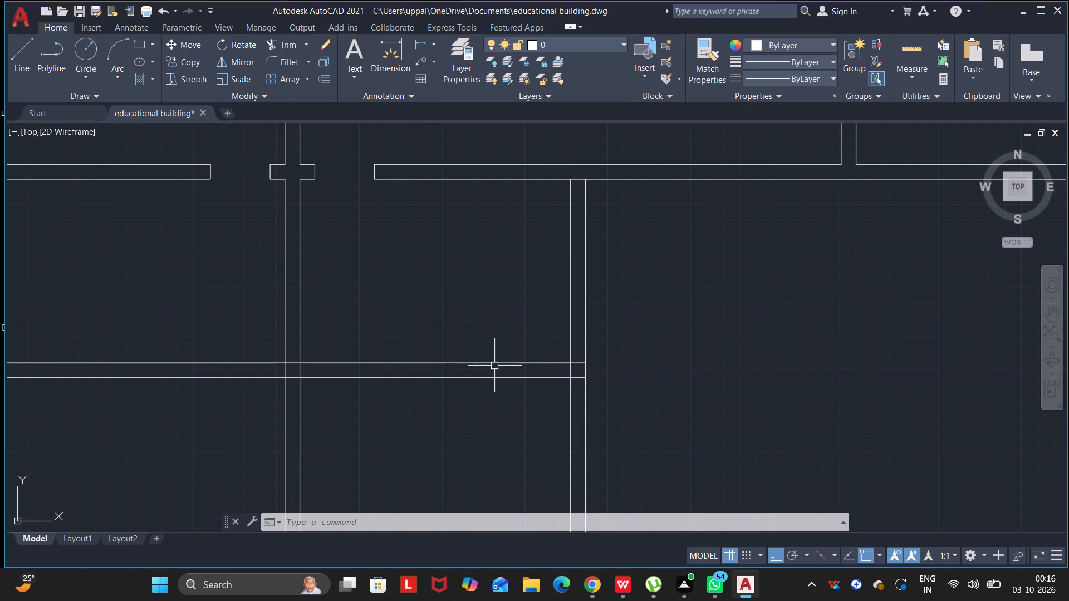
key("l")
key("Return")
scroll(586, 387, "up", 1)
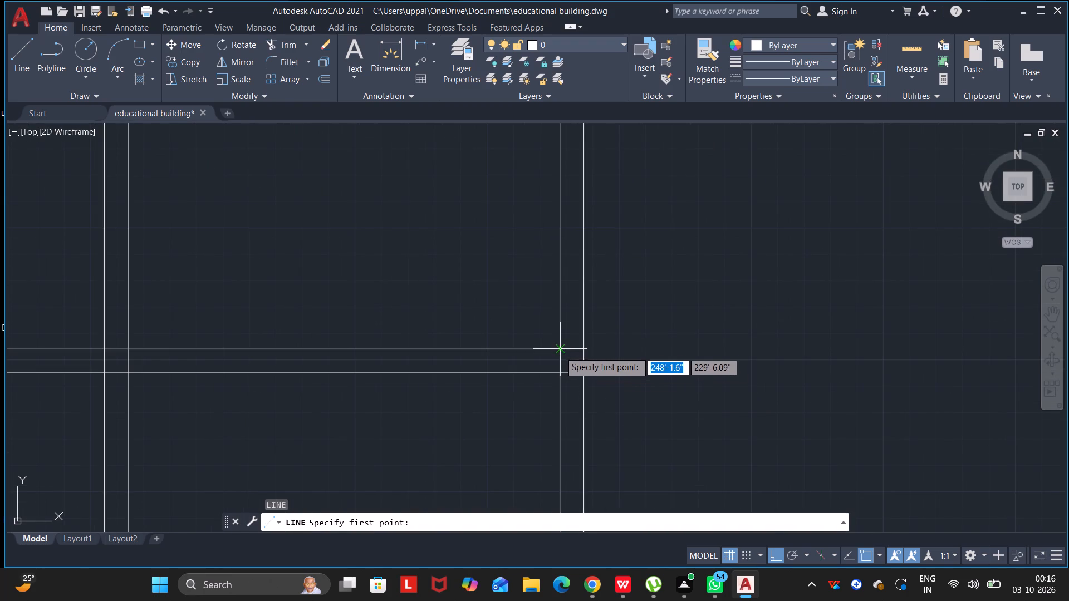
left_click(560, 348)
left_click(561, 377)
key("Escape")
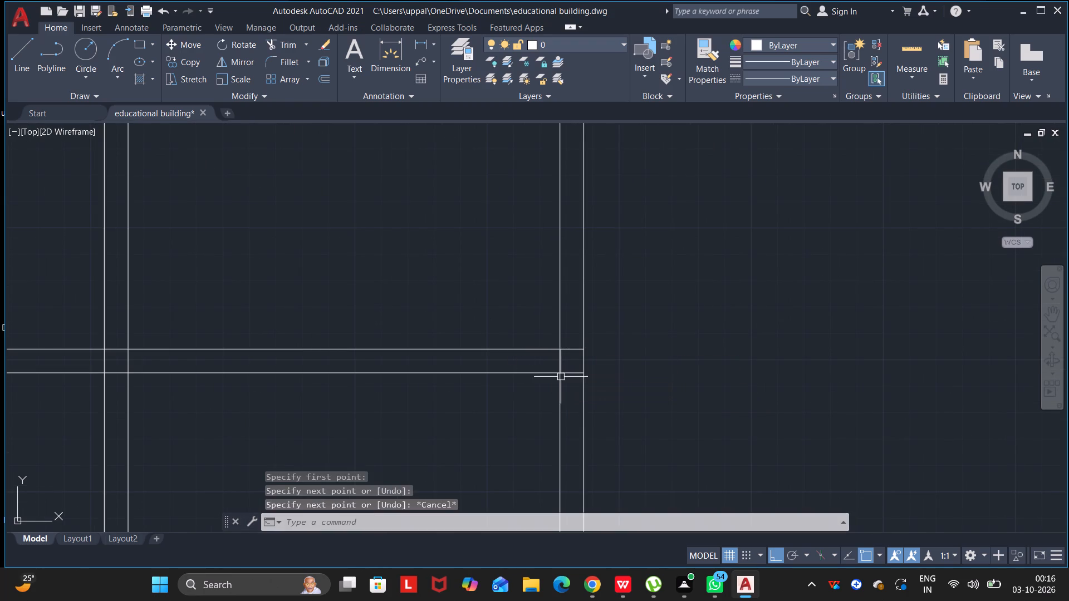
key("Escape")
key("Escape")
key("Escape")
Offset the short line across the second horizontal partition 9" to the west as the first door mark.
left_click(561, 368)
key("o")
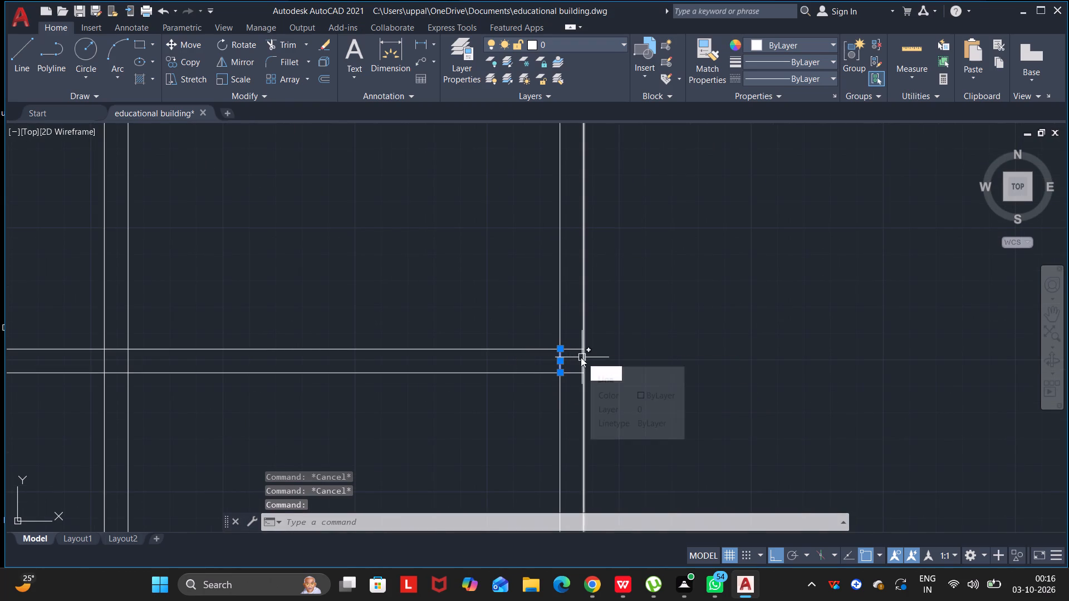
key("Return")
left_click(562, 363)
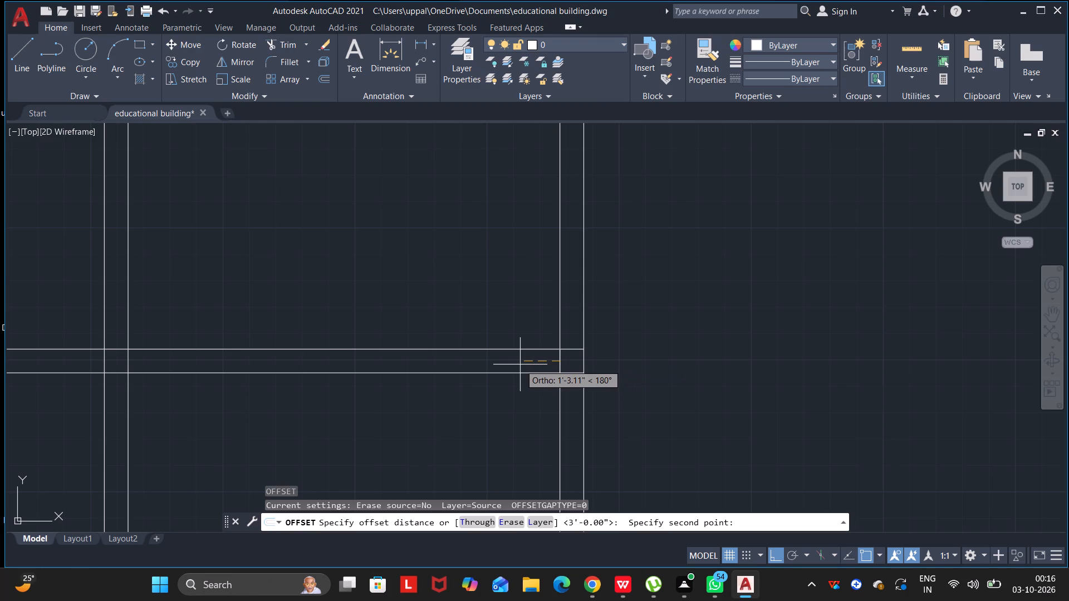
key("9")
key("Return")
double_click(520, 364)
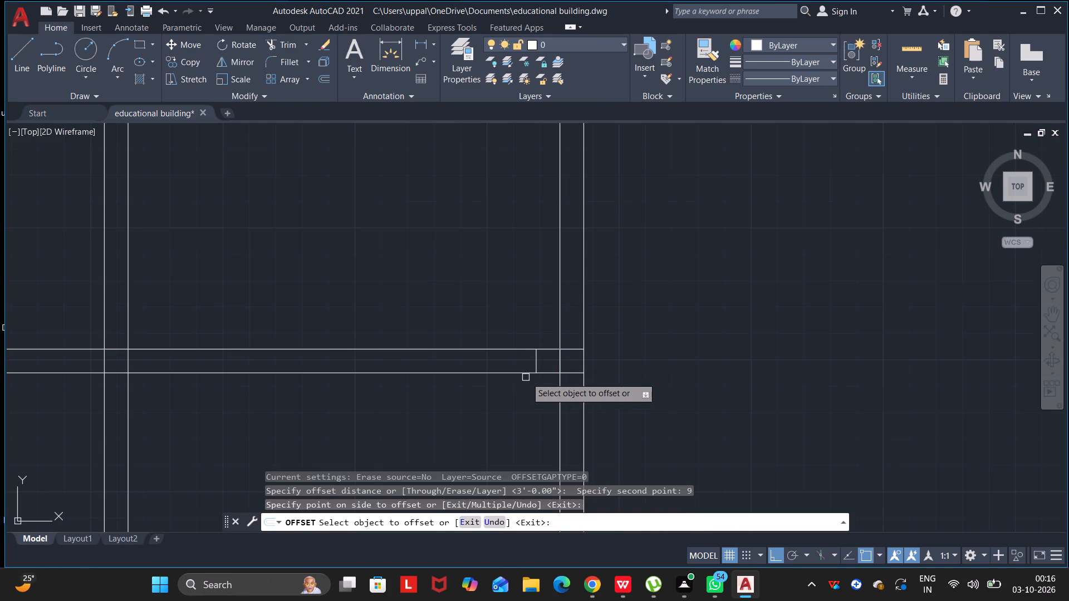
key("Escape")
key("Escape")
key("Escape")
key("Escape")
Offset the new door mark 36" to the west within the second horizontal partition to mark the opening's other side.
left_click(534, 365)
key("o")
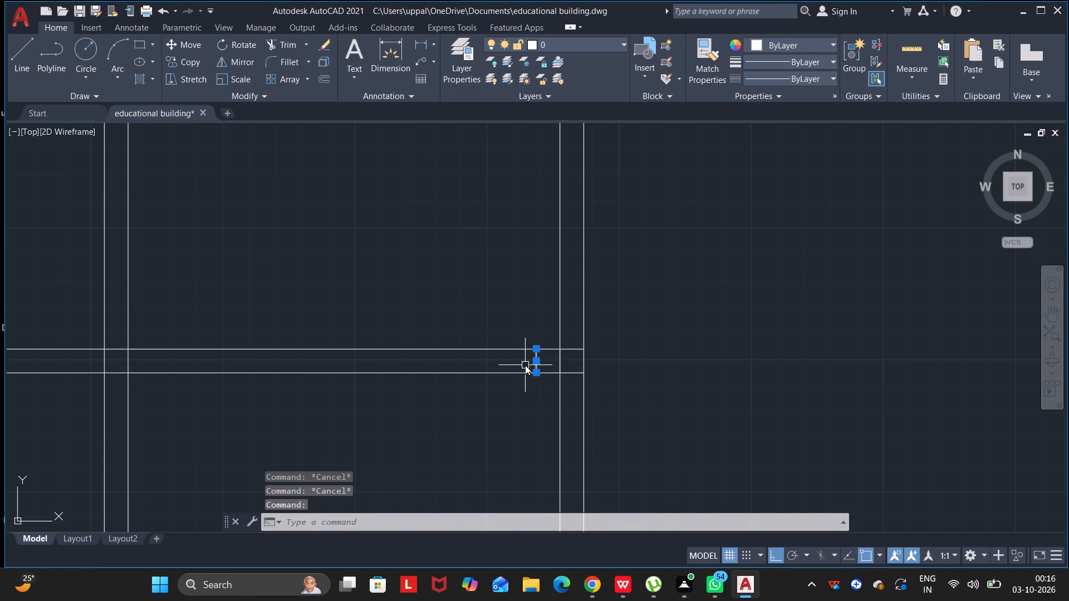
key("Return")
left_click(535, 363)
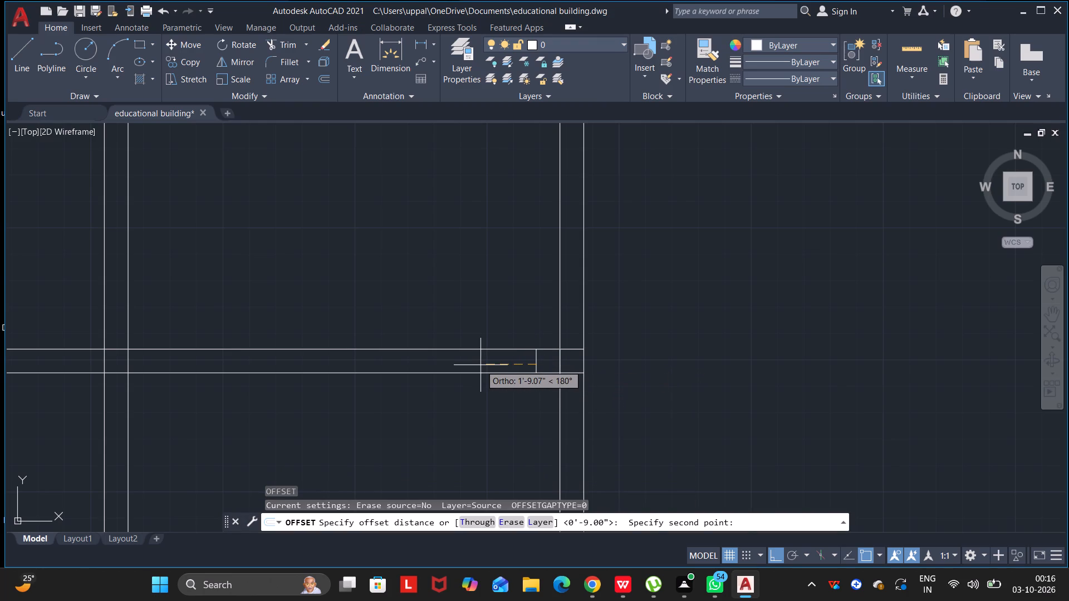
type("36")
key("Return")
left_click(480, 365)
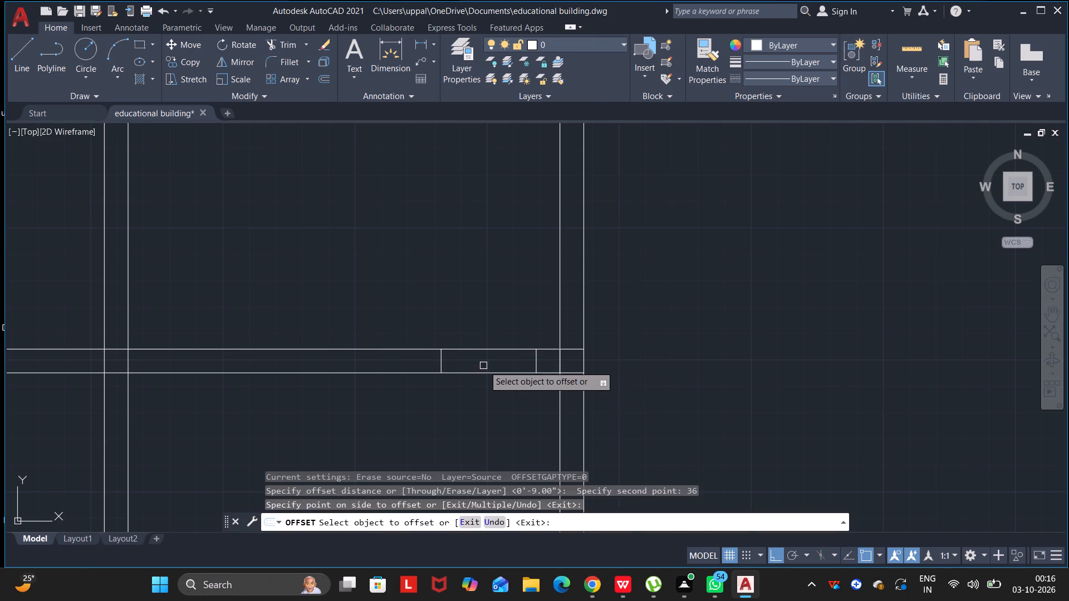
key("Escape")
key("Escape")
key("Escape")
key("Escape")
key("Escape")
Trim both faces of the second horizontal partition between the two door marks to cut the 36" opening.
left_click(279, 48)
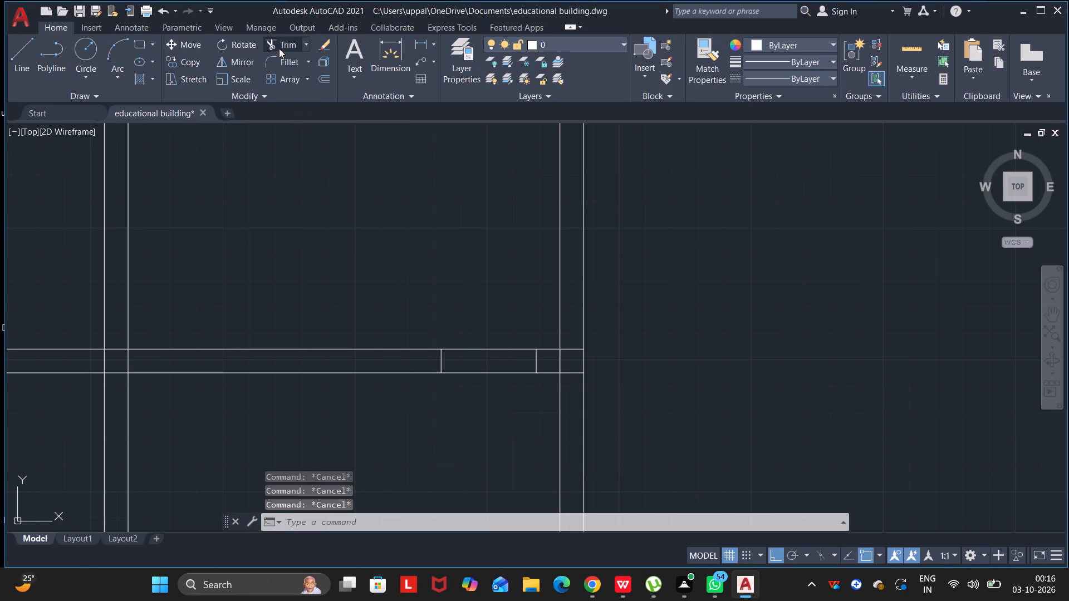
left_click_drag(468, 342, 469, 352)
left_click_drag(470, 370, 472, 409)
key("Escape")
key("Escape")
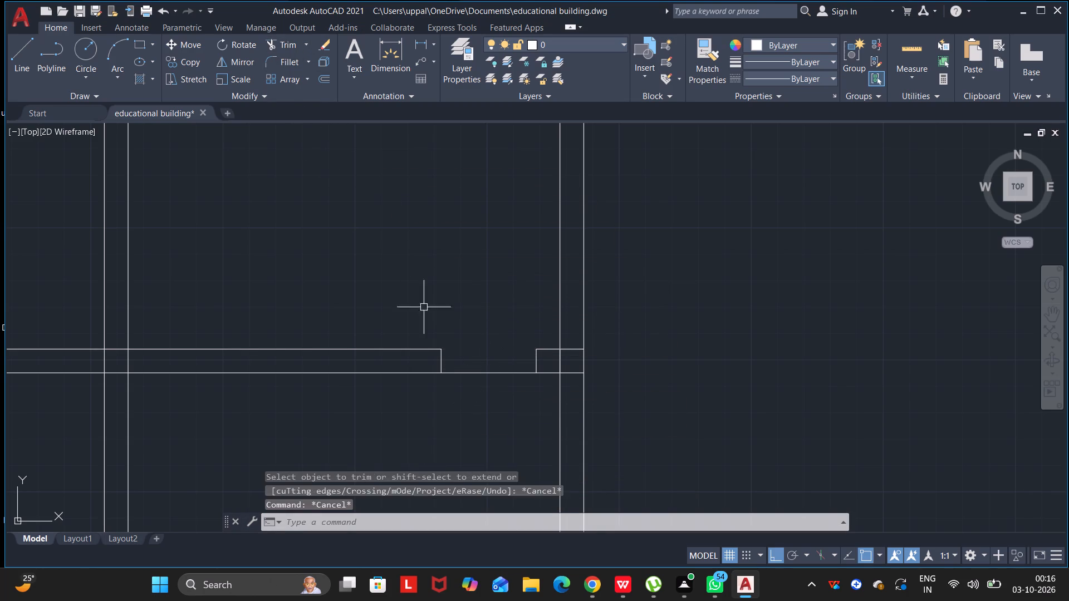
key("Escape")
key("Escape")
key("Escape")
left_click(276, 47)
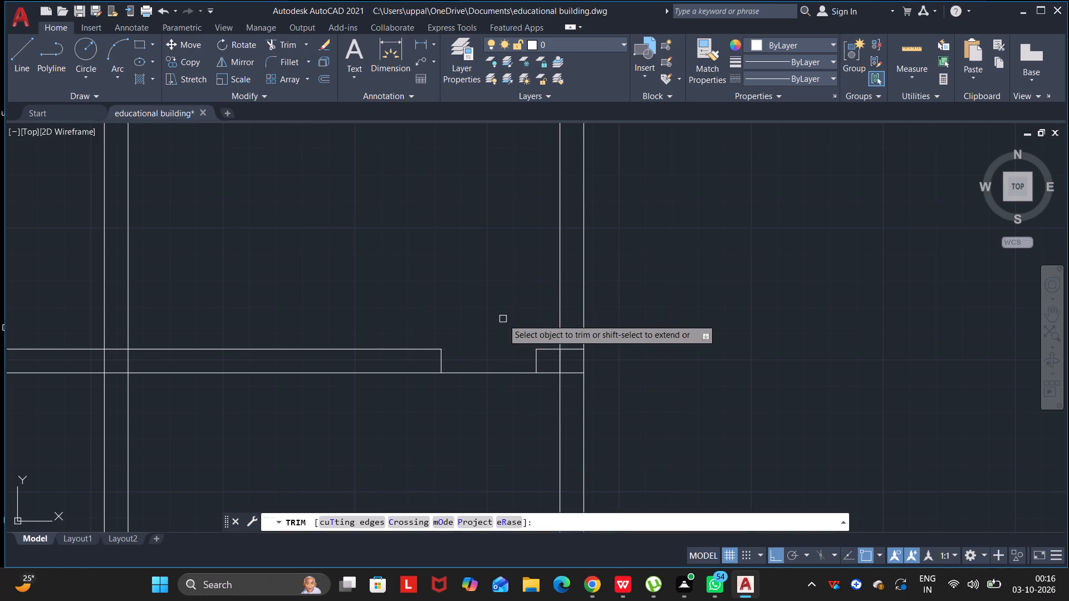
left_click_drag(493, 341, 484, 437)
key("Escape")
key("Escape")
key("Escape")
key("Escape")
key("Escape")
key("Escape")
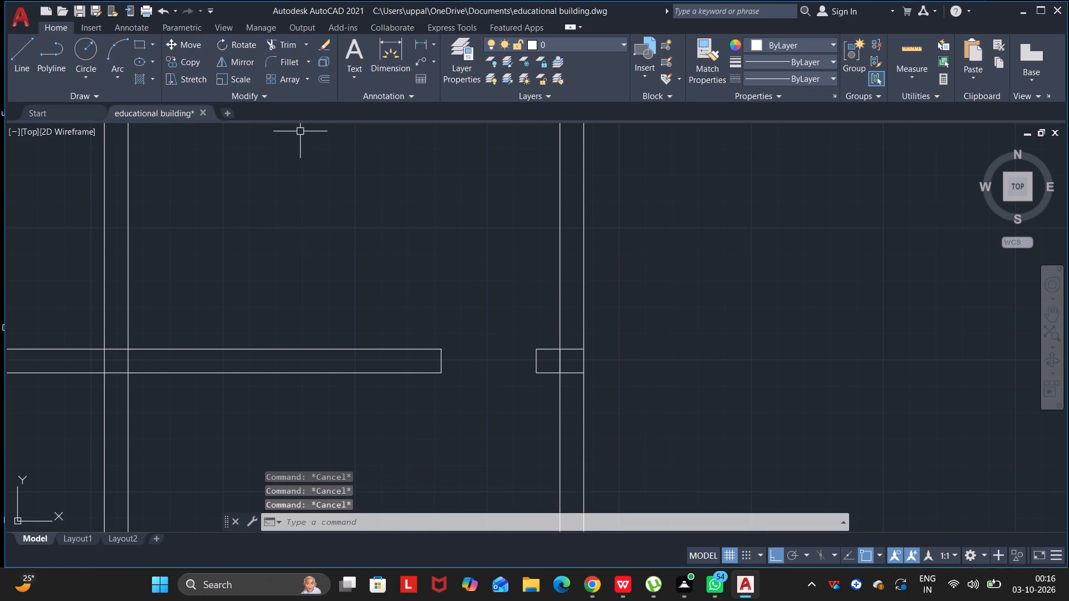
Trim away the lines crossing inside the junction of the door-side wall stub and the west block's east partition.
left_click(290, 42)
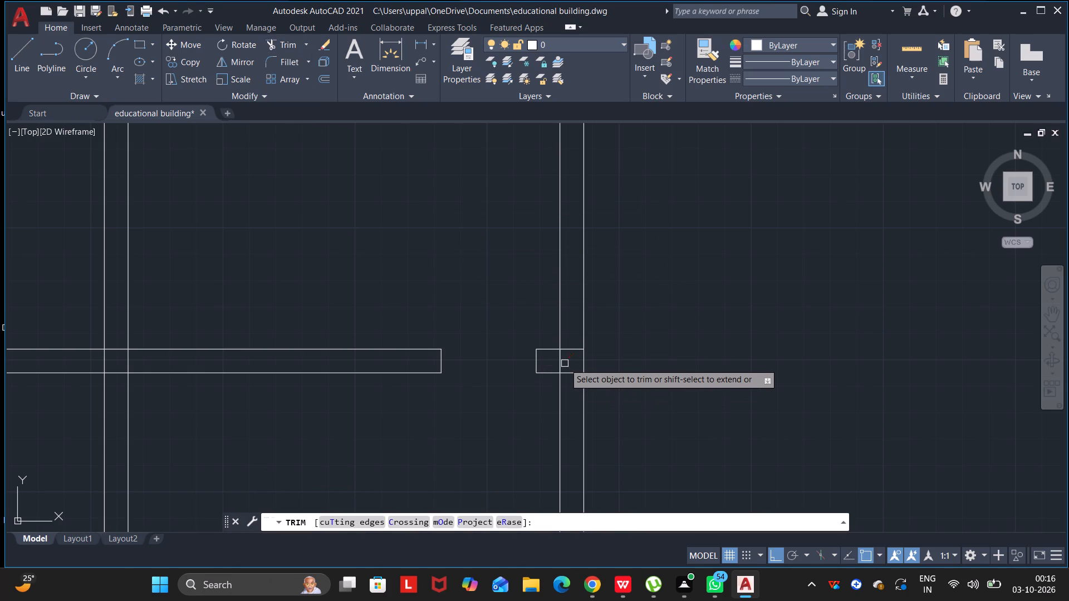
left_click(560, 361)
left_click(561, 360)
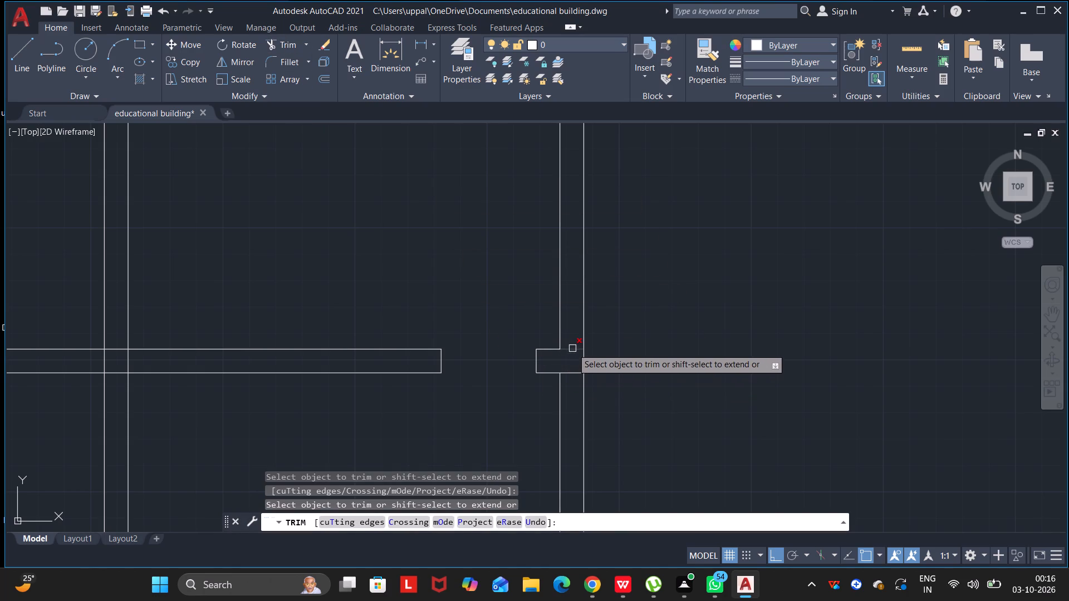
left_click(572, 348)
left_click(570, 378)
left_click(572, 368)
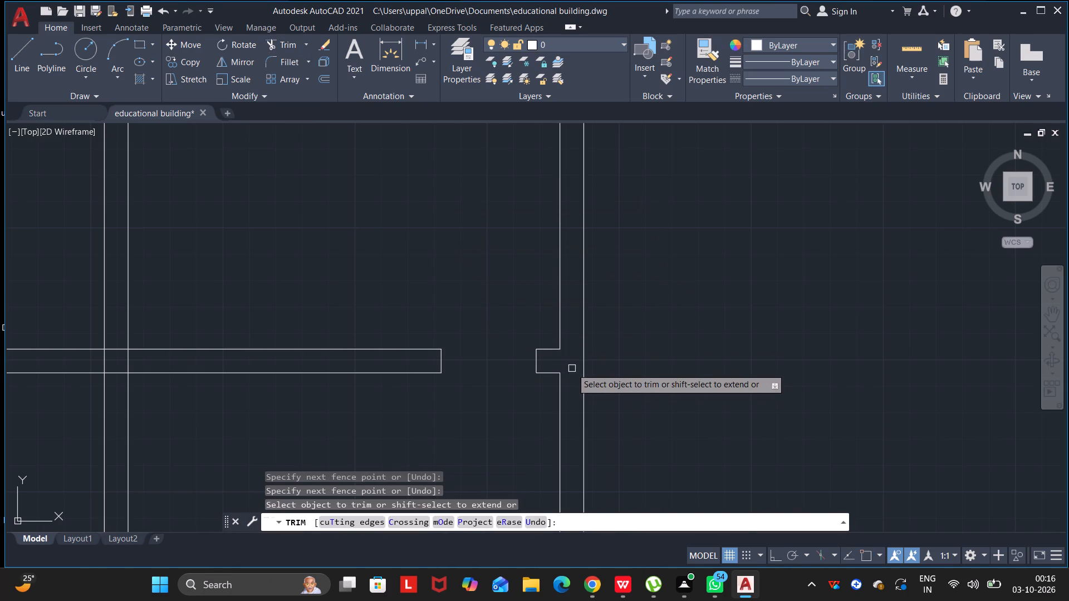
key("Escape")
key("Escape")
key("Escape")
key("Escape")
Trim away the crossing lines inside the junction of the second horizontal partition and the westernmost vertical partition.
scroll(246, 346, "down", 2)
middle_click_drag(219, 351, 380, 347)
left_click_drag(223, 349, 380, 347)
key("Escape")
key("Escape")
left_click(267, 41)
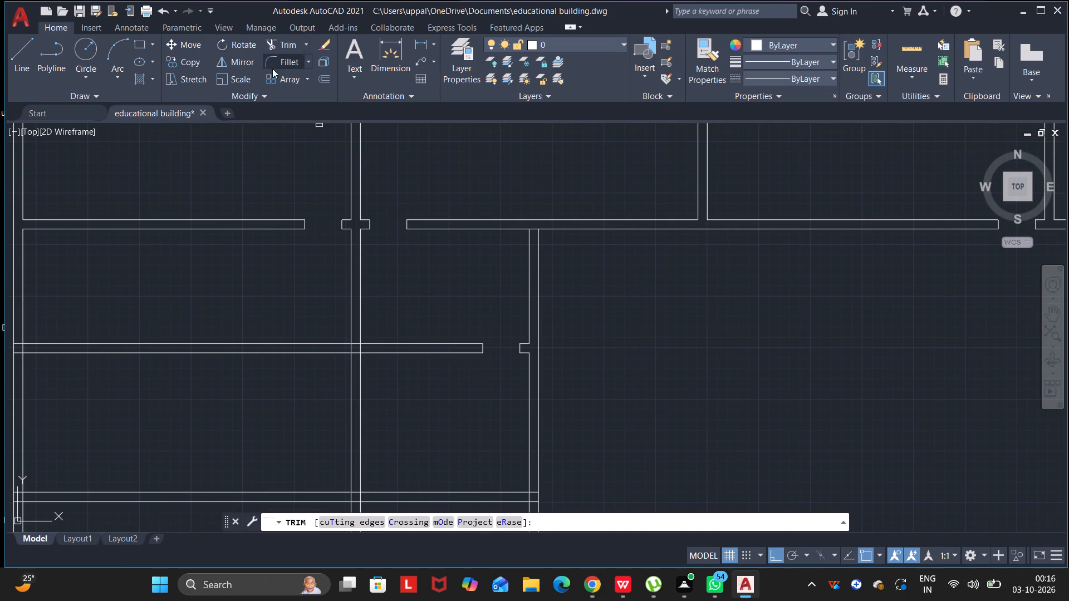
scroll(342, 361, "up", 3)
left_click(393, 292)
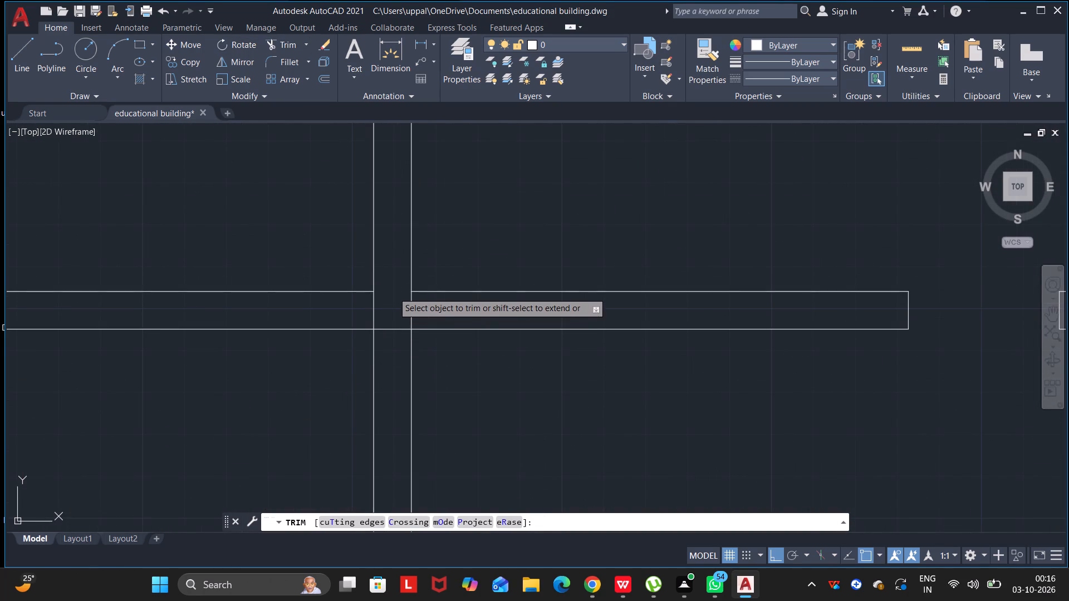
left_click(372, 312)
left_click(389, 330)
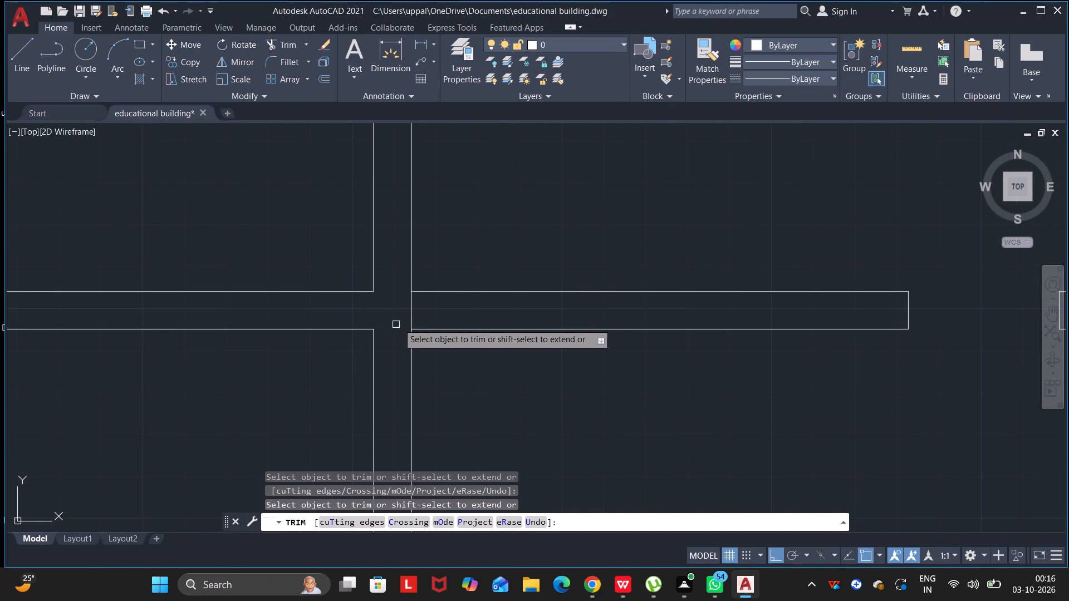
left_click(411, 317)
key("Escape")
key("Escape")
key("Escape")
scroll(397, 342, "down", 3)
key("Escape")
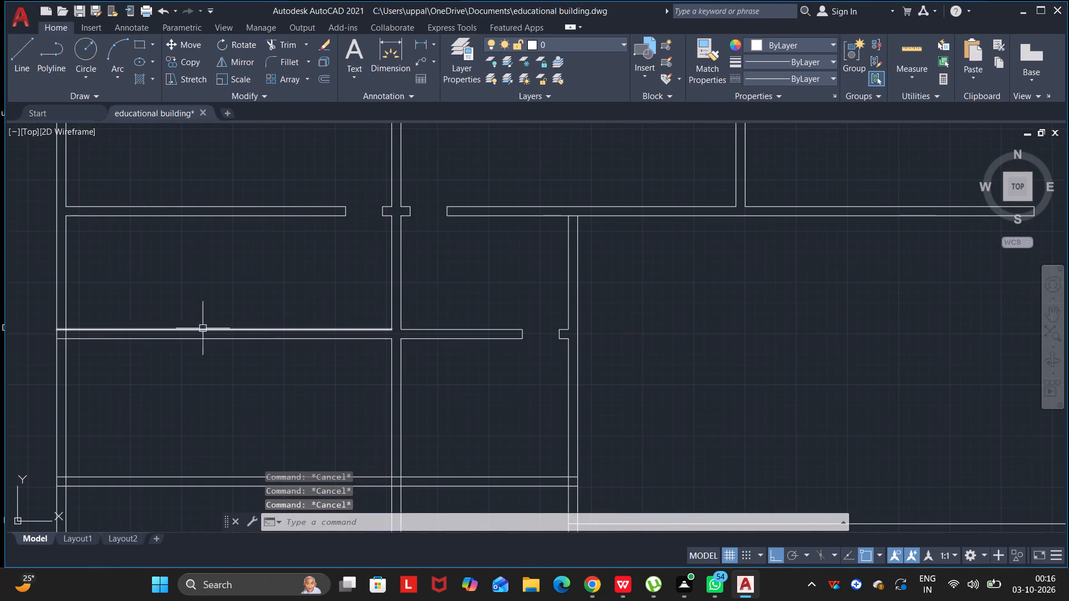
key("Escape")
Trim away the crossing lines where the second horizontal partition meets the west exterior wall.
middle_click_drag(66, 312, 341, 314)
left_click_drag(84, 307, 341, 314)
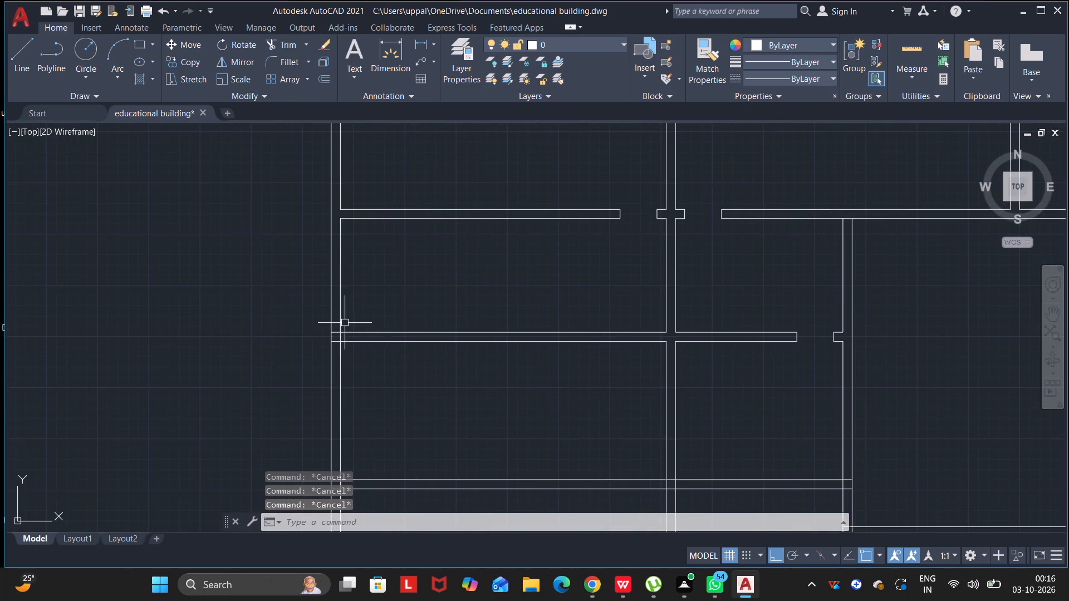
scroll(345, 323, "up", 1)
left_click(284, 43)
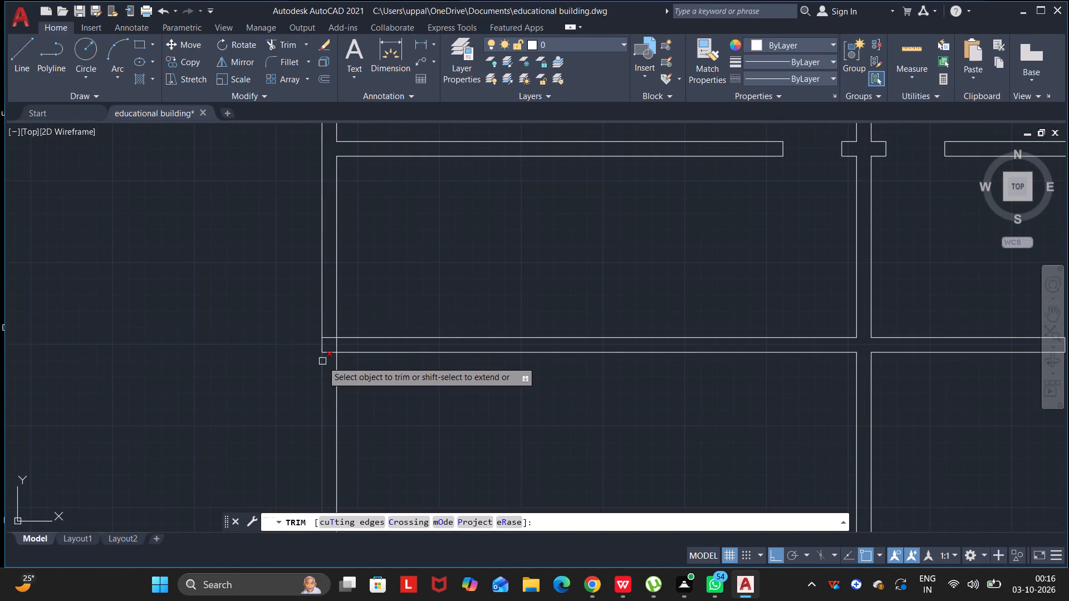
scroll(322, 361, "up", 3)
left_click(344, 267)
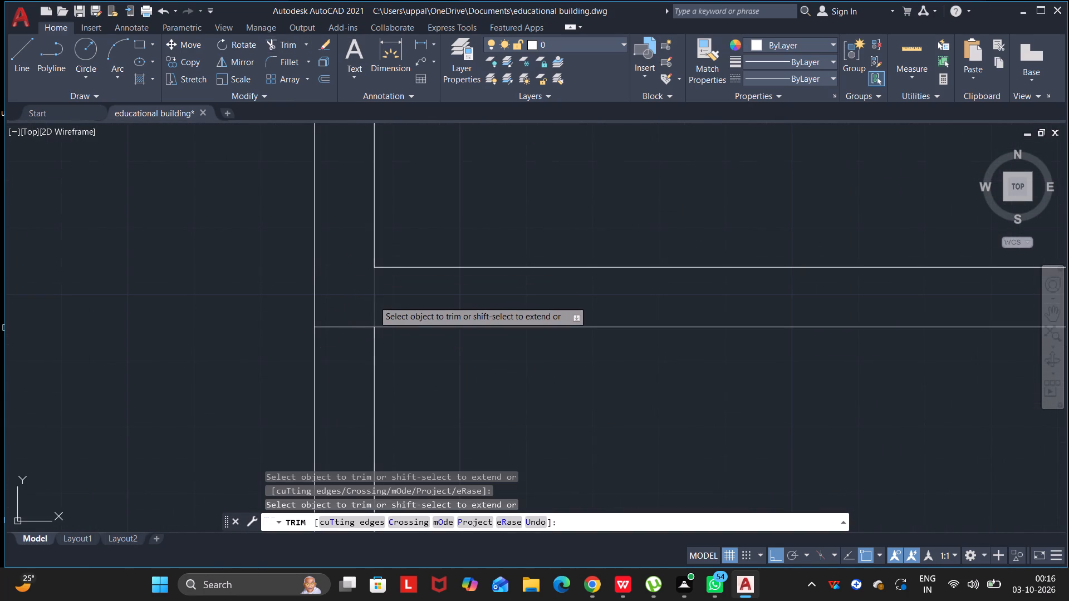
left_click(374, 300)
left_click(346, 327)
key("Escape")
key("Escape")
key("Escape")
key("Escape")
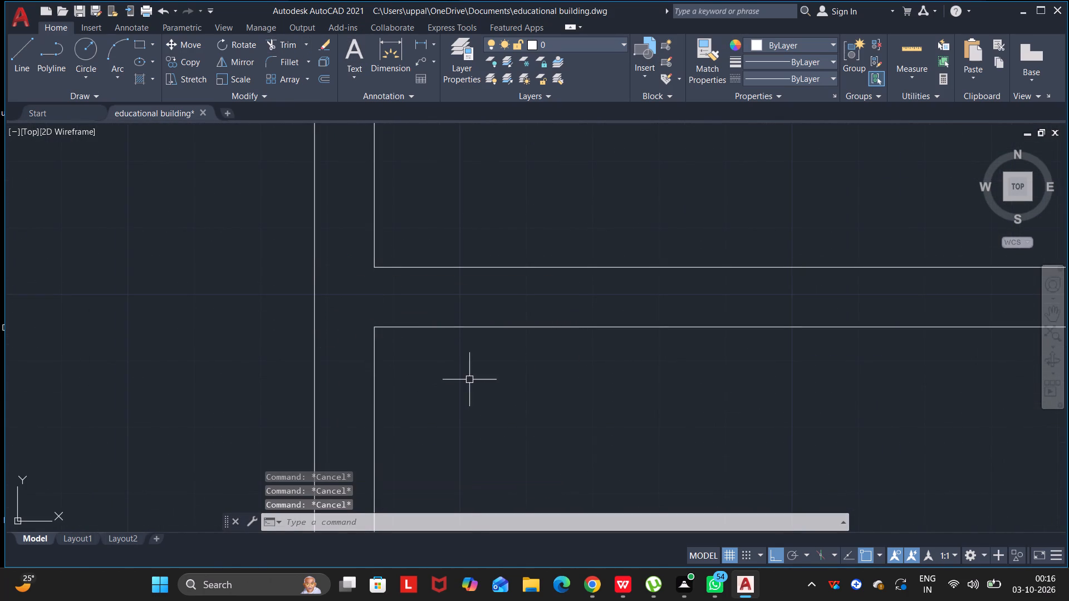
Draw a line across the westernmost vertical partition along the south face of the horizontal partition below the north row.
scroll(472, 378, "down", 4)
scroll(582, 395, "down", 3)
middle_click_drag(580, 392, 445, 316)
left_click_drag(578, 392, 445, 316)
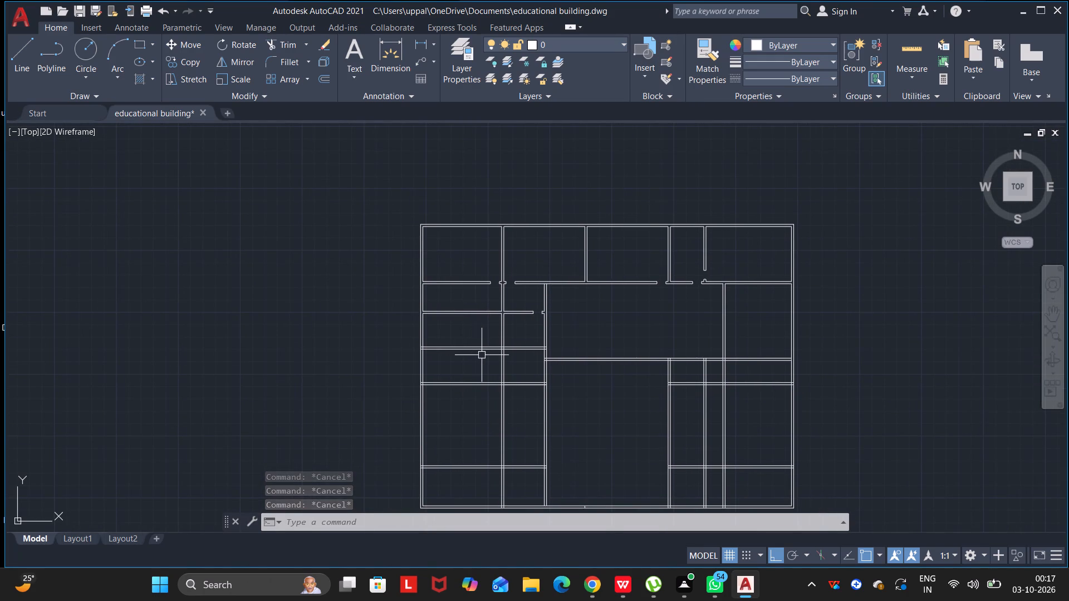
scroll(490, 290, "up", 1)
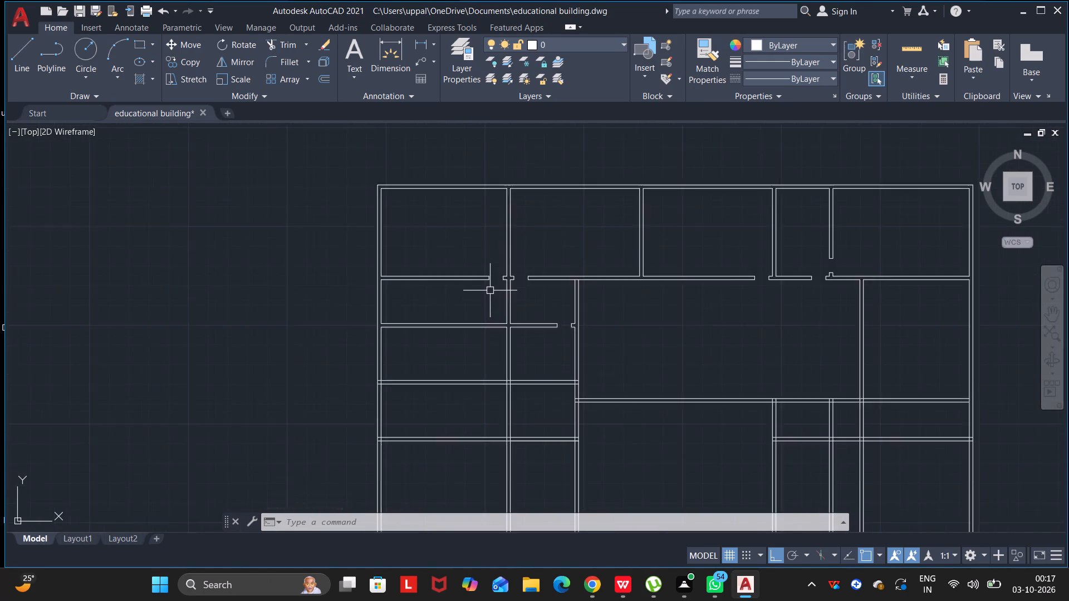
scroll(490, 290, "up", 2)
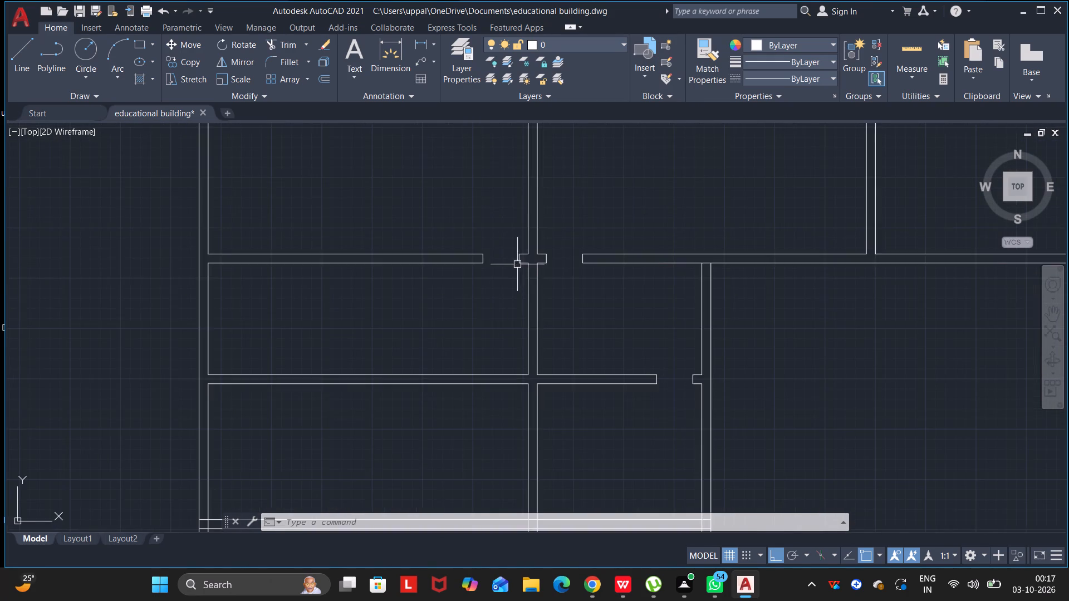
scroll(523, 263, "up", 3)
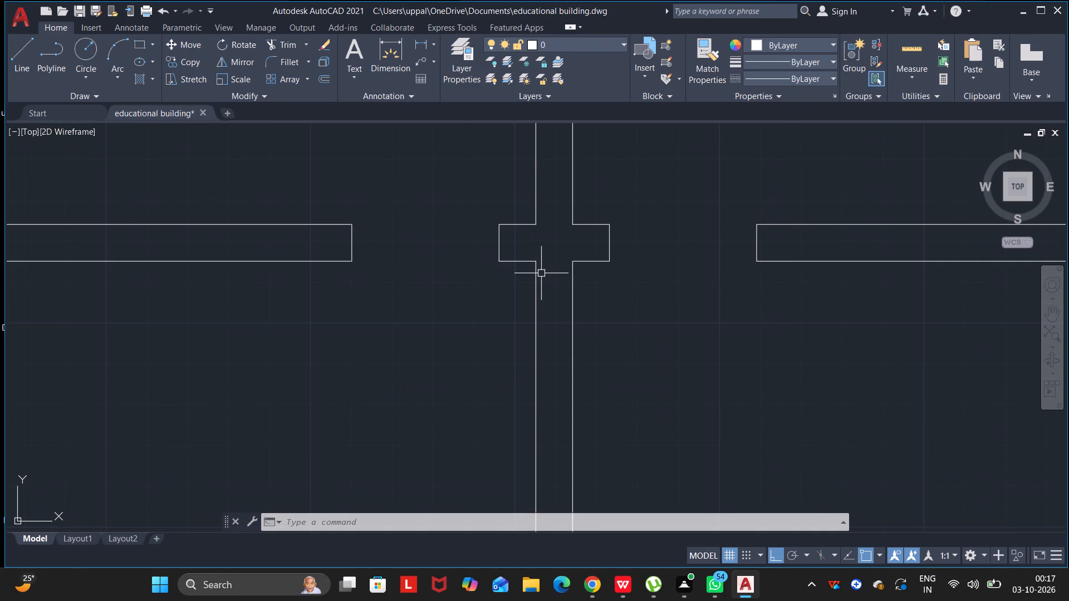
key("l")
key("Return")
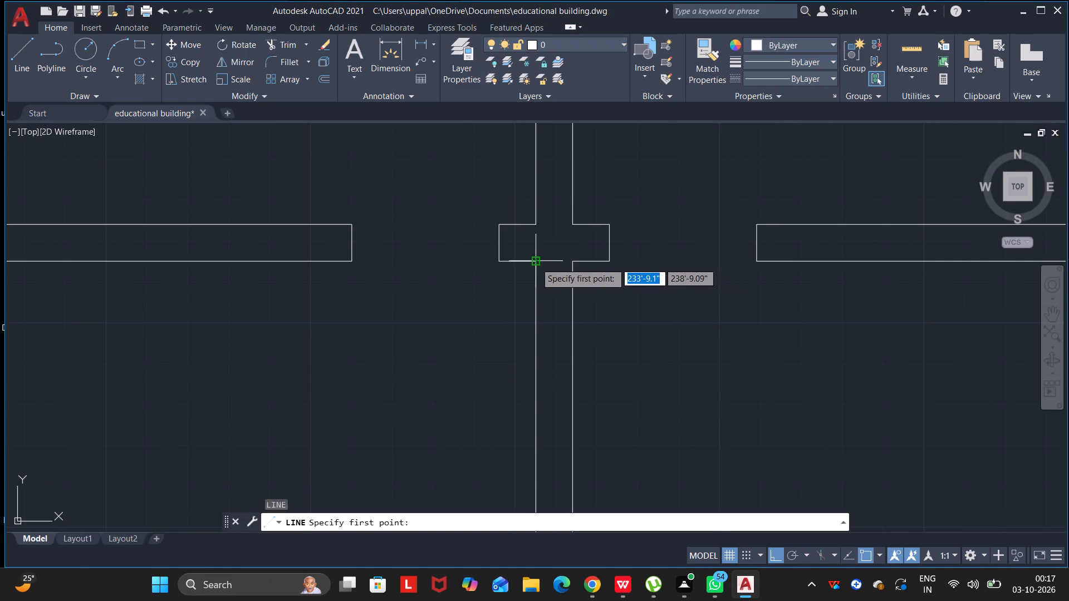
left_click(536, 263)
left_click(571, 264)
key("Escape")
key("Escape")
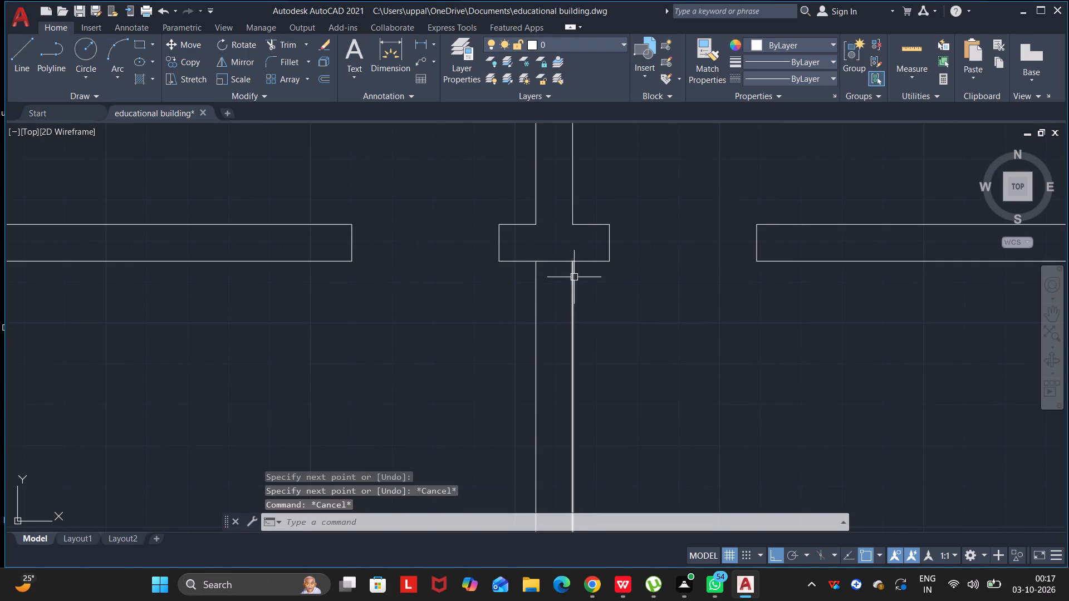
key("Escape")
key("Escape")
Draw a line across the westernmost vertical partition along the north face of the second horizontal partition.
scroll(594, 329, "down", 3)
middle_click_drag(589, 353, 552, 319)
left_click_drag(586, 353, 552, 319)
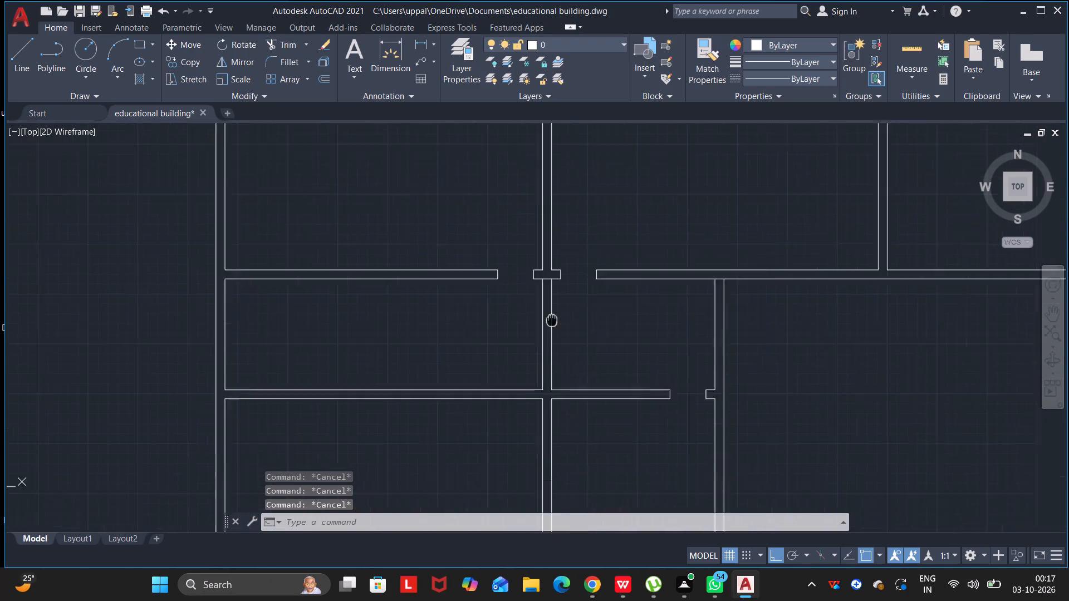
left_click_drag(552, 319, 520, 288)
middle_click_drag(552, 319, 521, 289)
key("l")
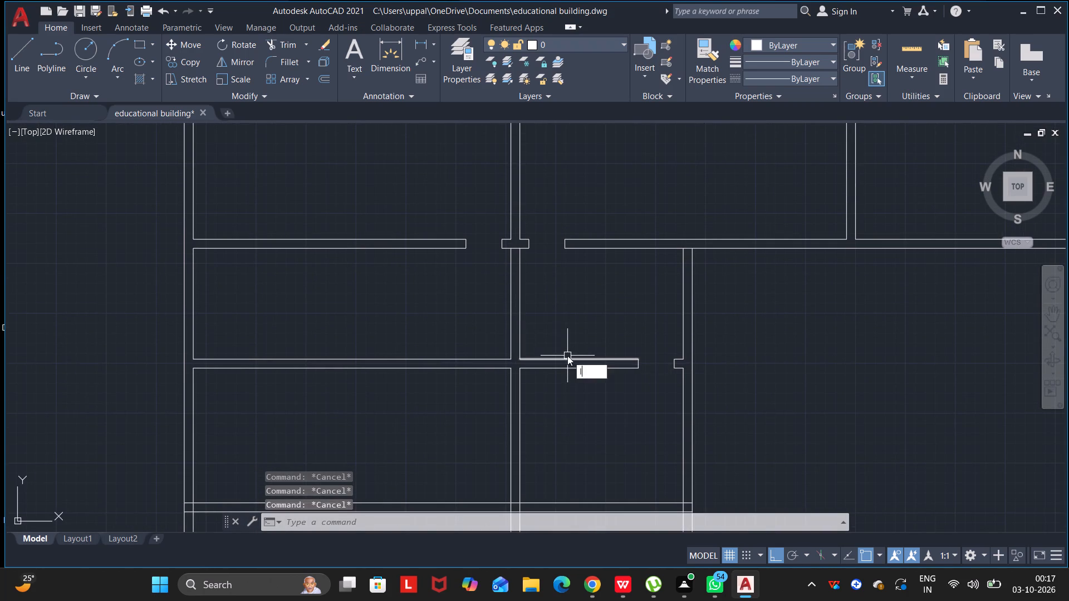
key("Return")
left_click(510, 357)
left_click(524, 357)
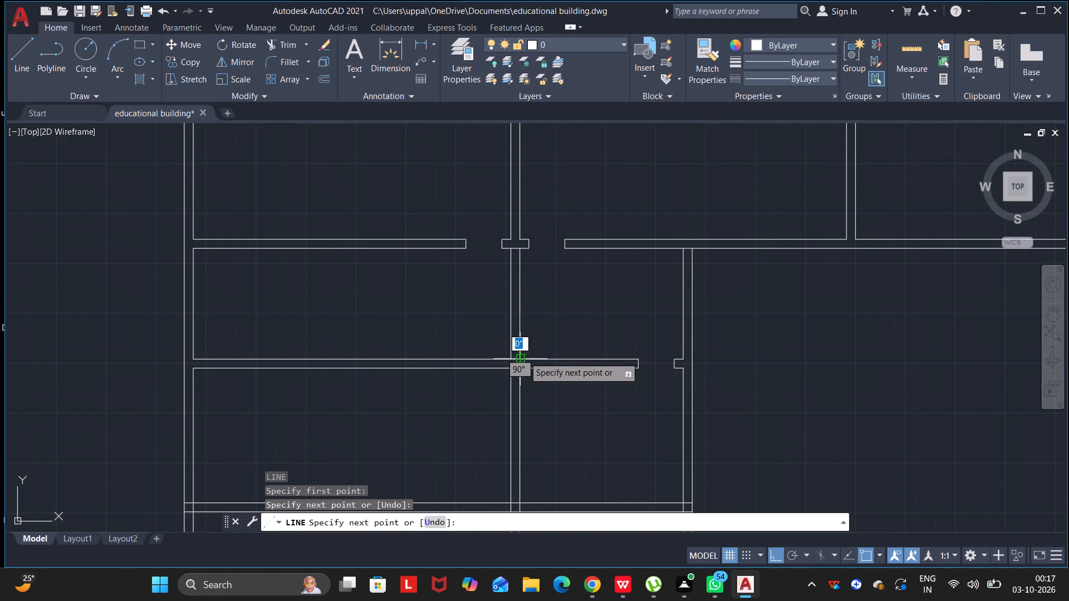
key("Escape")
key("Escape")
key("Escape")
key("Escape")
key("Escape")
key("Escape")
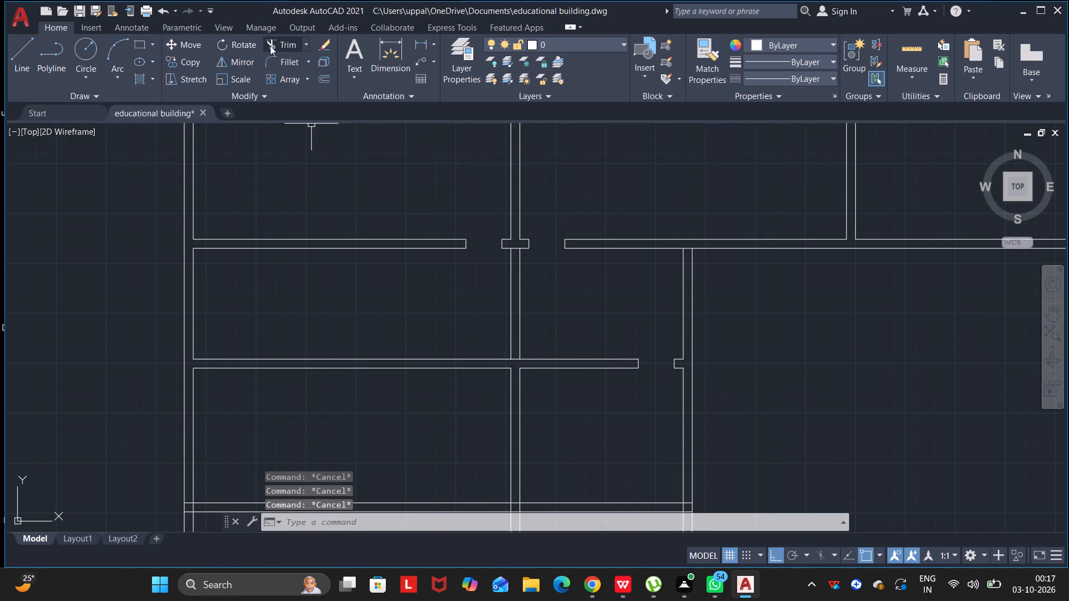
Trim away the westernmost vertical partition between the horizontal partition below the north row and the second horizontal partition.
double_click(270, 46)
left_click_drag(431, 305, 578, 311)
key("Escape")
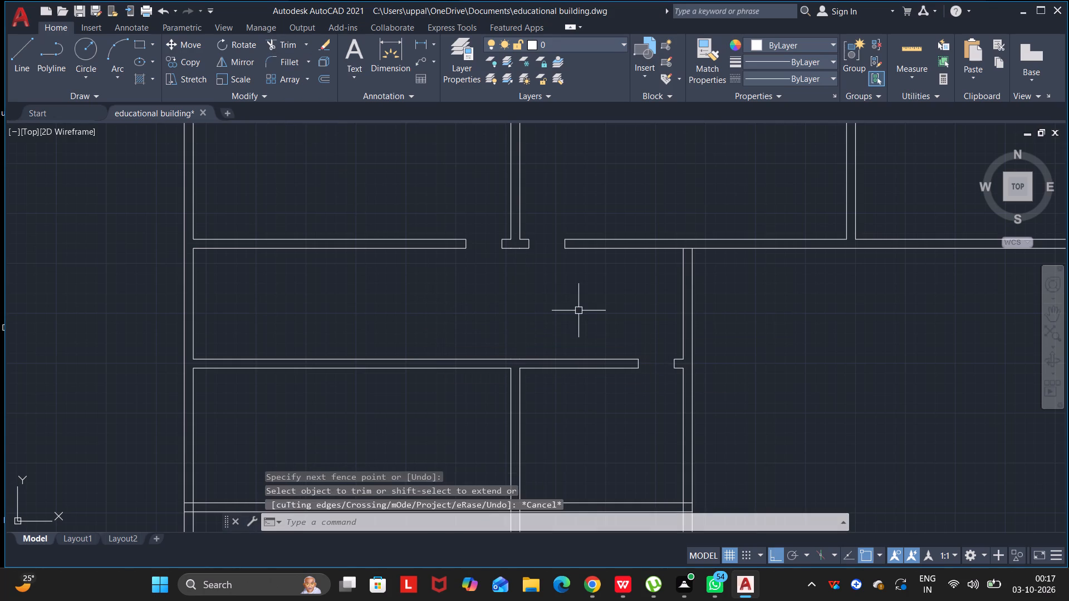
key("Escape")
key("Escape")
key("Escape")
key("Escape")
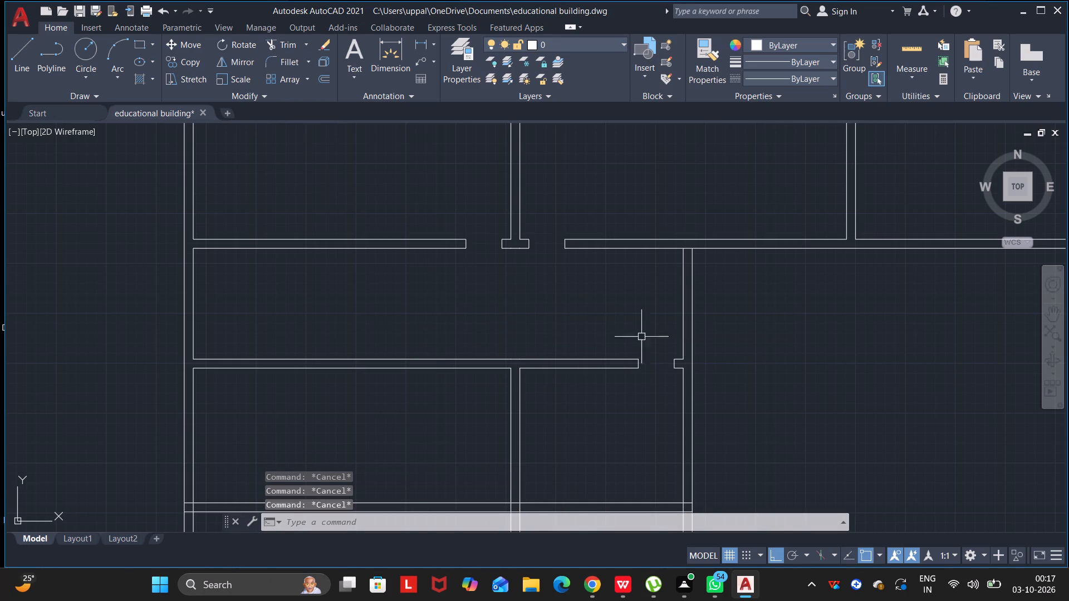
Draw a line across the west block's east partition, a short distance south of the horizontal partition below the north row.
scroll(710, 299, "up", 2)
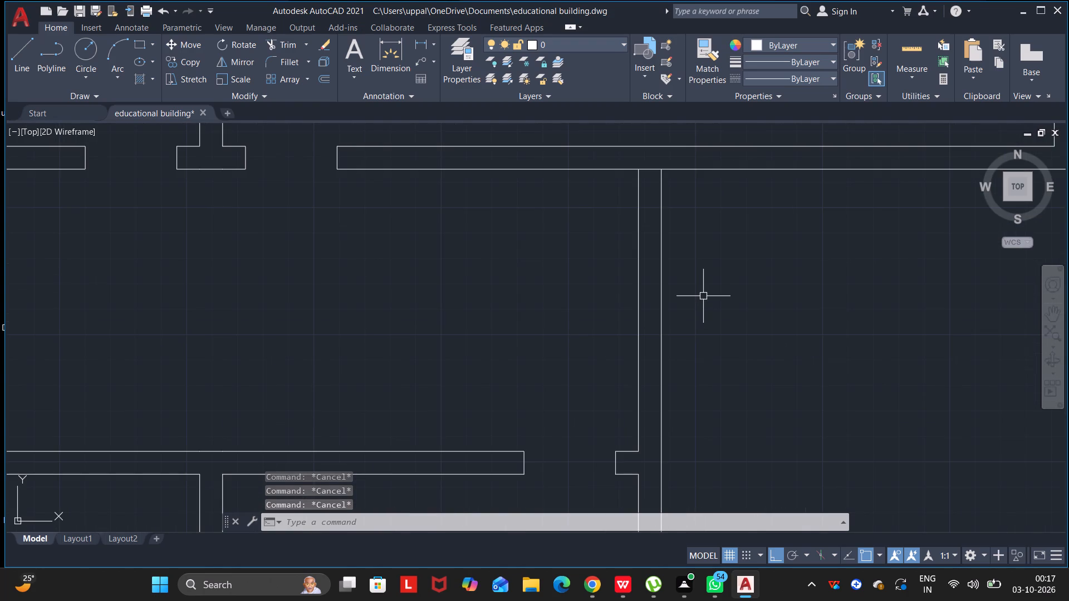
key("l")
key("Return")
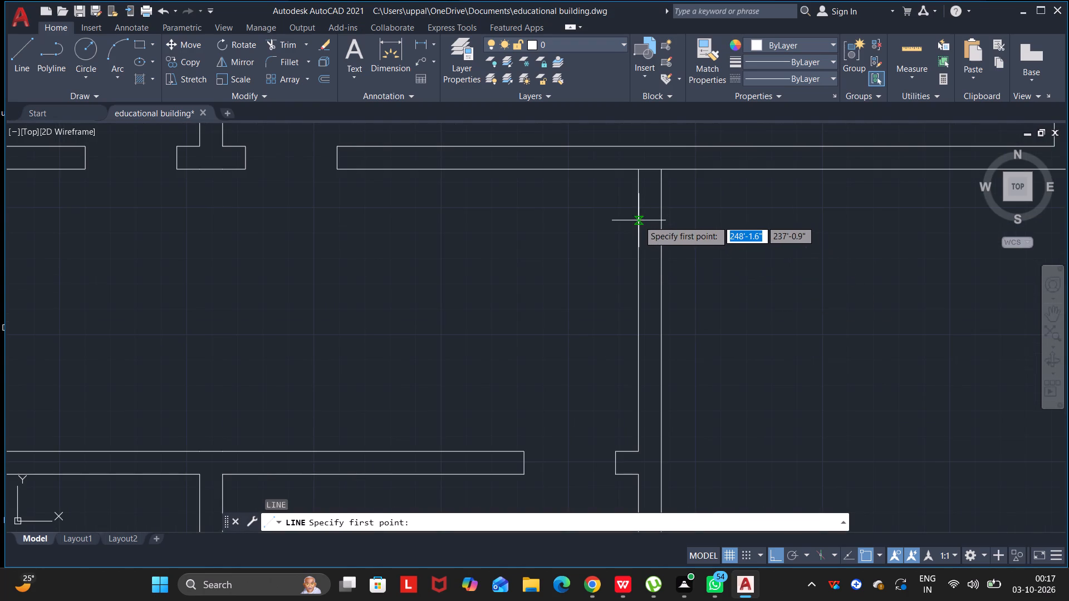
left_click(639, 220)
left_click(661, 221)
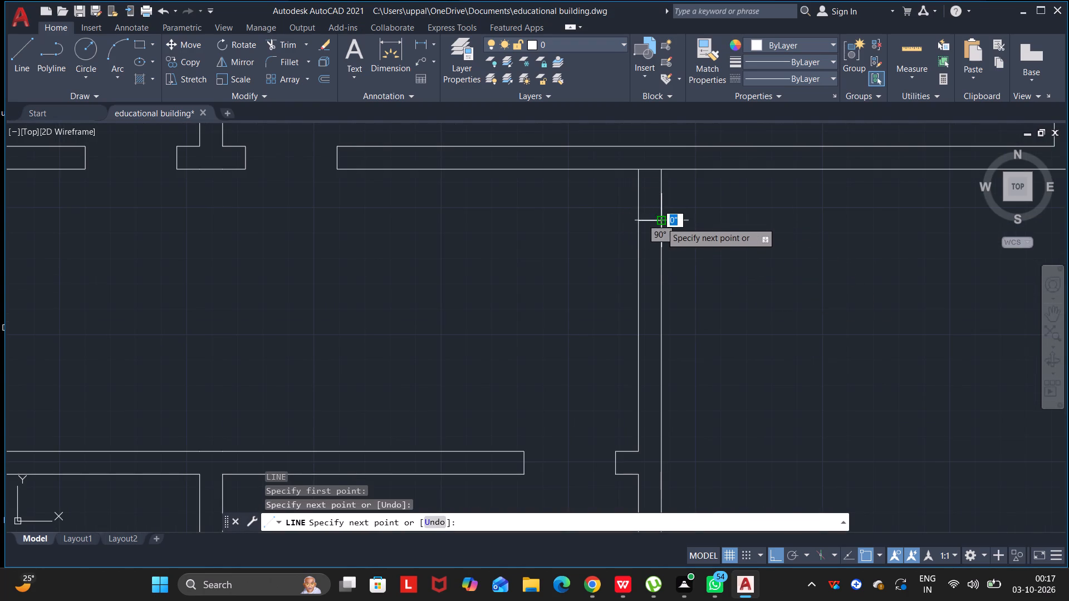
key("Escape")
key("Escape")
key("Escape")
key("Escape")
Offset the new line across the west block's east partition 36" to the south.
left_click(651, 223)
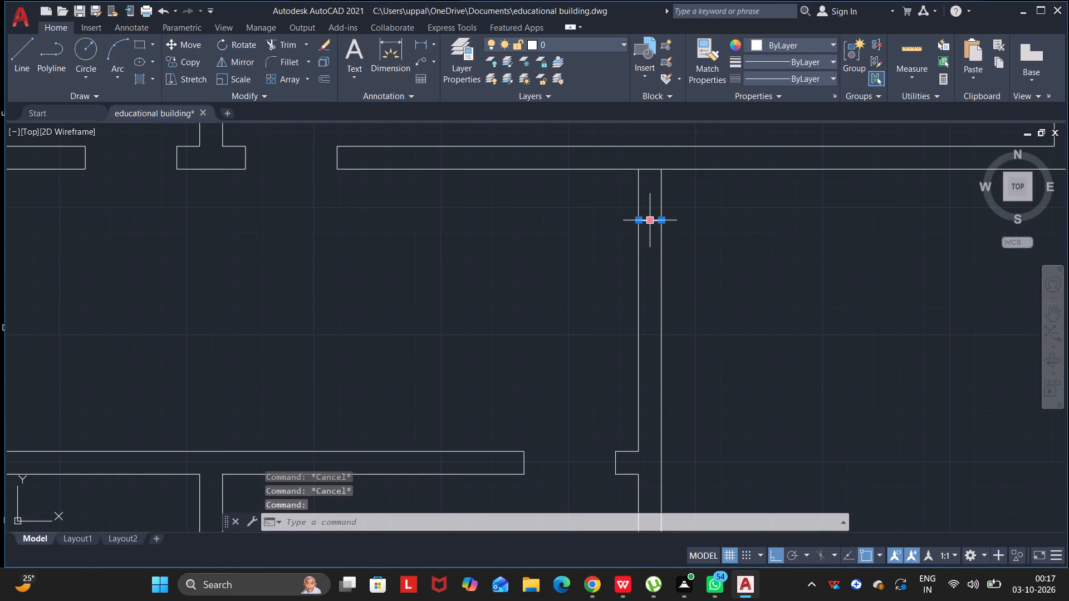
key("o")
key("Return")
left_click(651, 222)
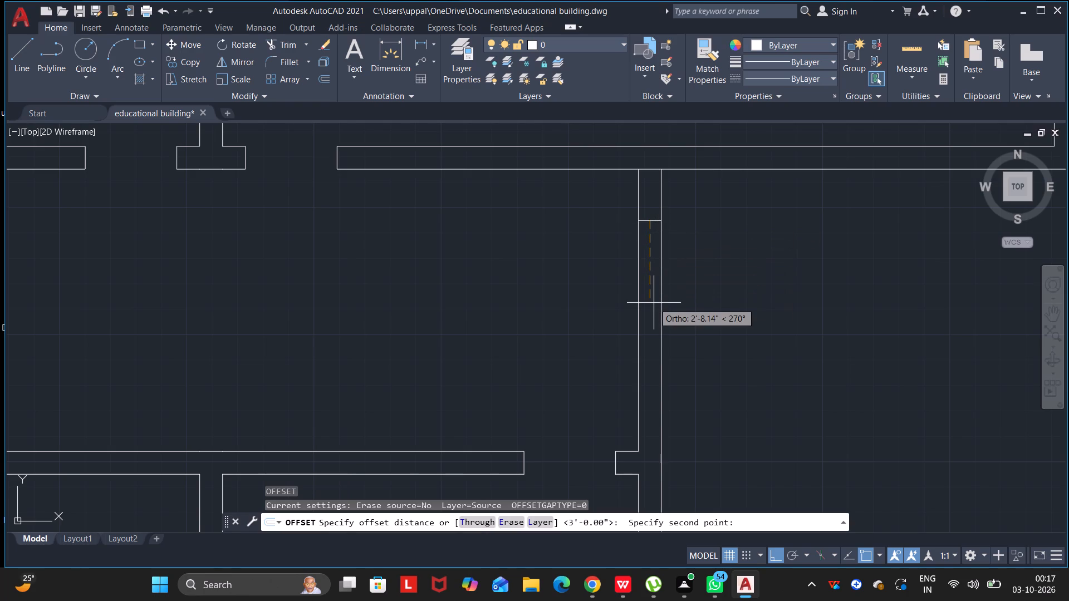
type("36")
key("Return")
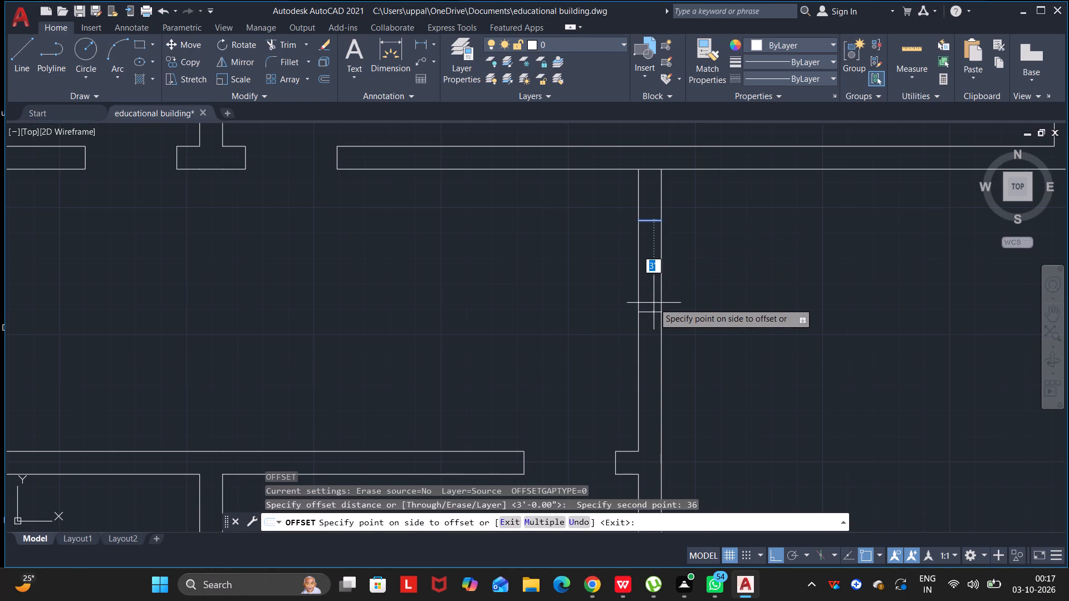
left_click(654, 303)
key("Escape")
key("grave")
key("Escape")
key("Escape")
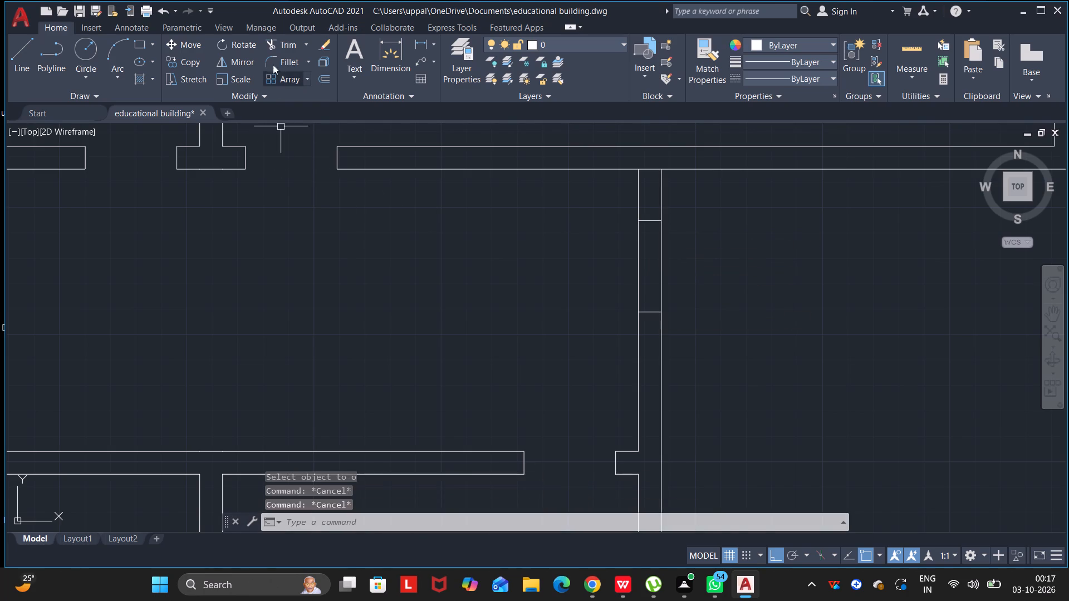
key("Escape")
key("Escape")
key("Escape")
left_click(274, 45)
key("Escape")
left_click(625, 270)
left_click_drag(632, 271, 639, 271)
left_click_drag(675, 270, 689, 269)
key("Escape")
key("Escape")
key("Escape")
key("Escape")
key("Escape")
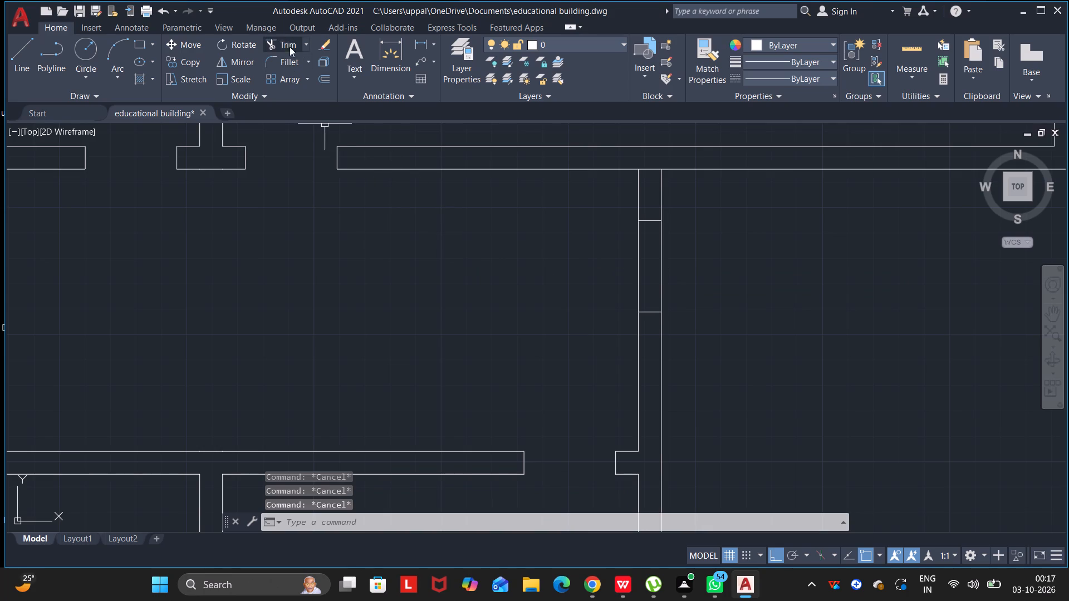
Trim the wall lines between the two jamb lines to cut a 36" door opening in the west block's east partition.
left_click(283, 38)
left_click_drag(607, 274, 694, 274)
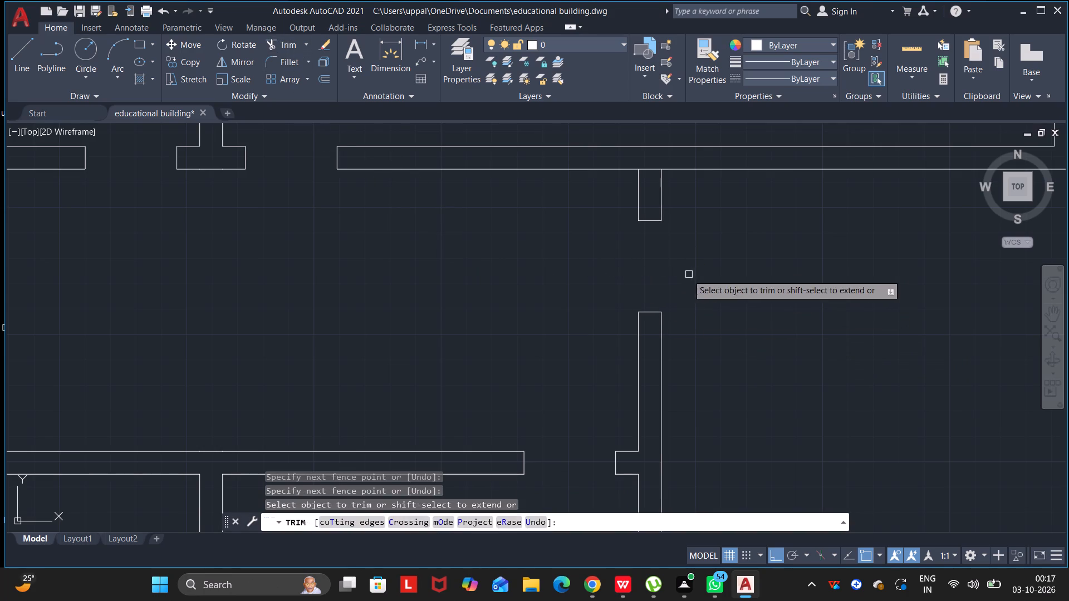
key("Escape")
key("Escape")
key("Escape")
scroll(732, 385, "down", 3)
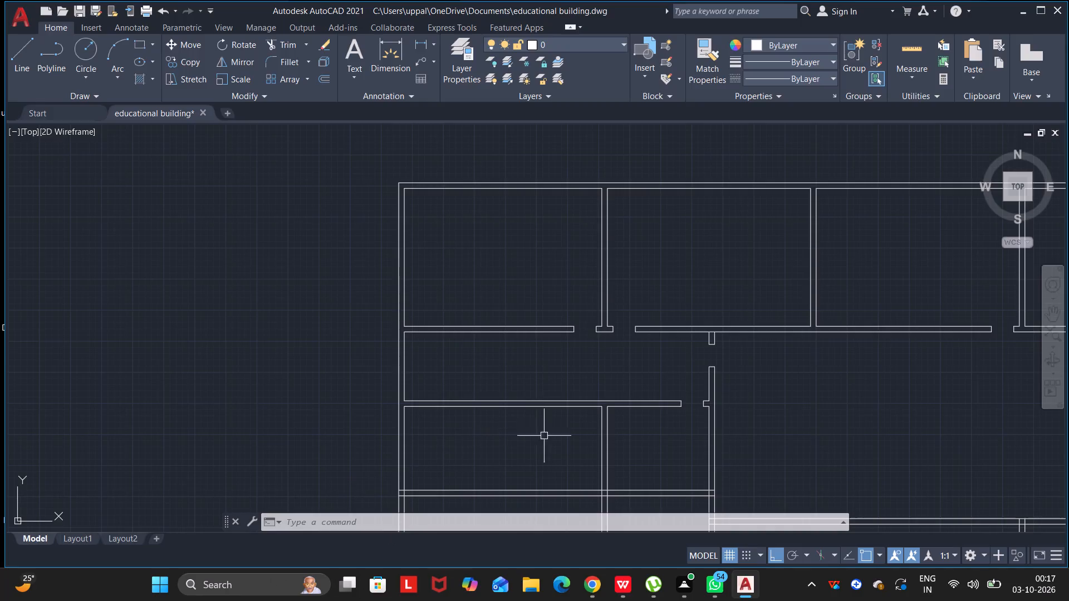
key("Escape")
key("Escape")
key("Escape")
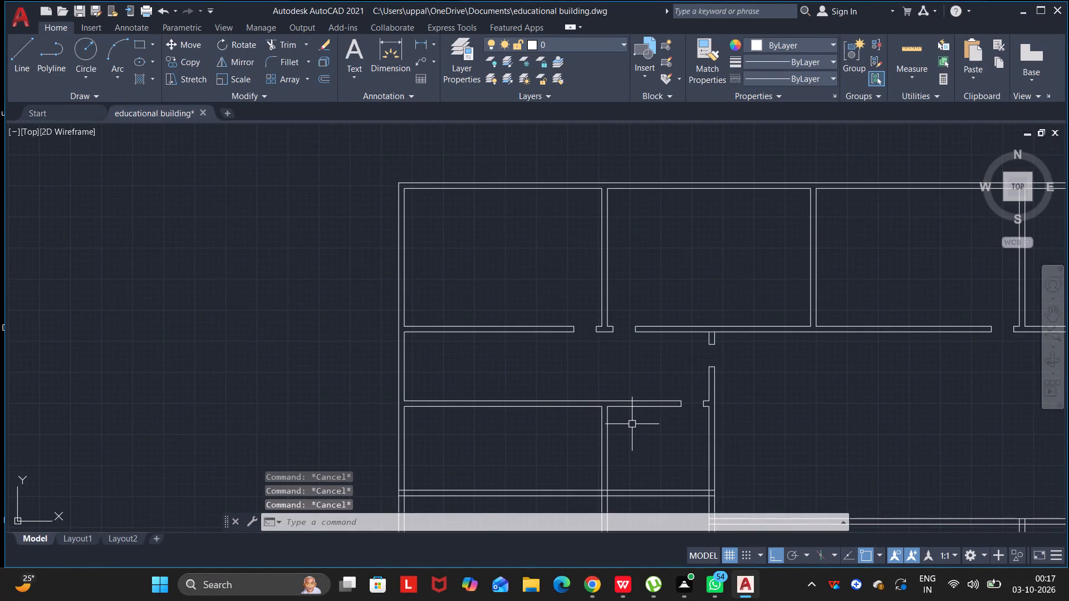
Draw a line across the west block's third horizontal partition along the west face of the westernmost vertical partition.
scroll(632, 424, "down", 1)
middle_click_drag(632, 424, 587, 353)
left_click_drag(630, 421, 575, 319)
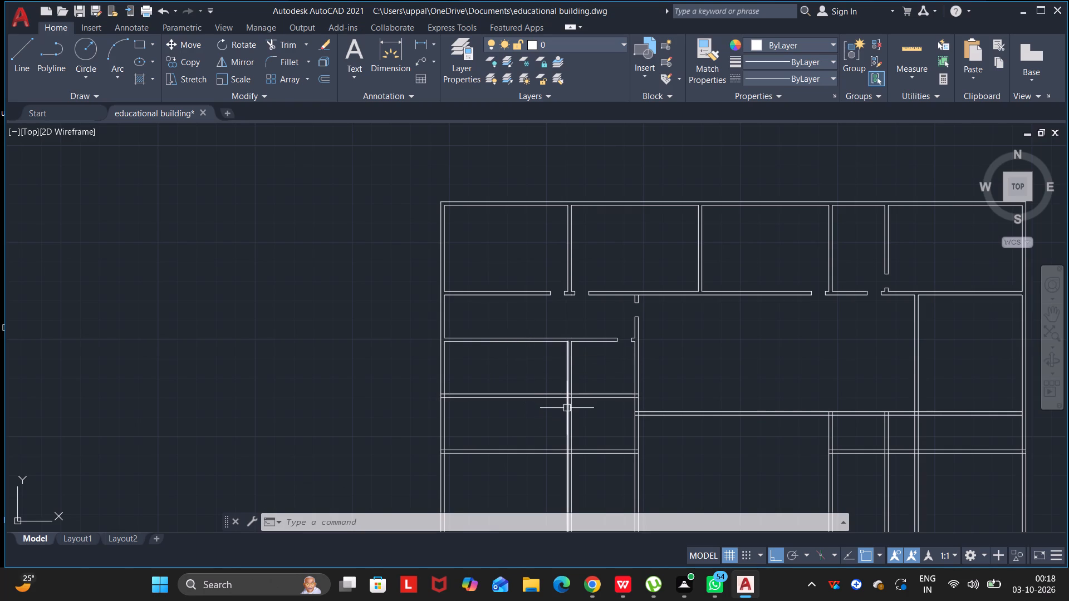
middle_click_drag(567, 408, 536, 362)
left_click_drag(567, 408, 537, 363)
scroll(536, 362, "up", 1)
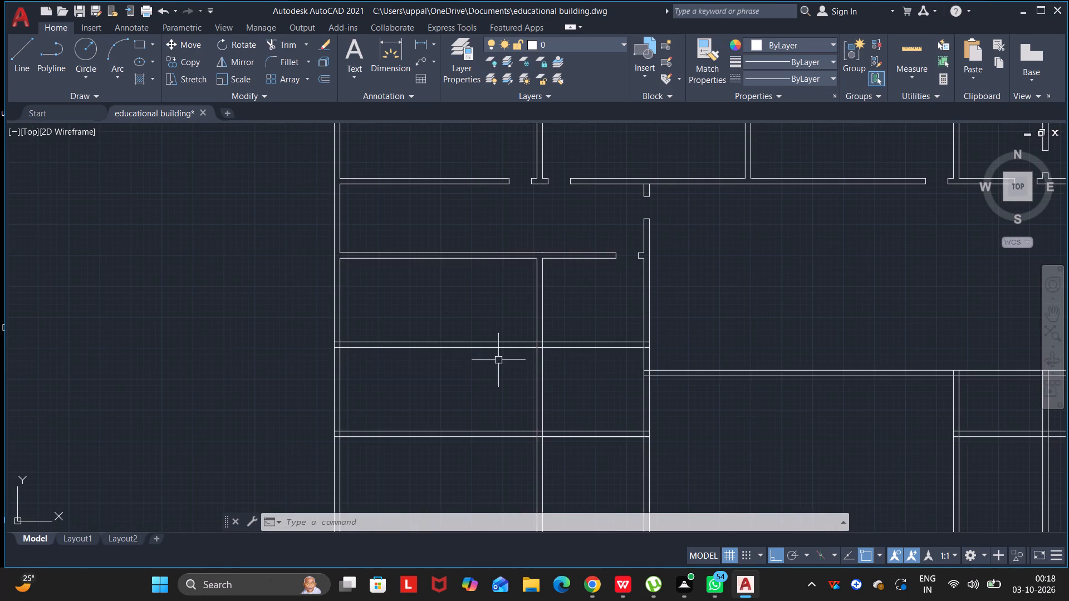
scroll(420, 353, "up", 2)
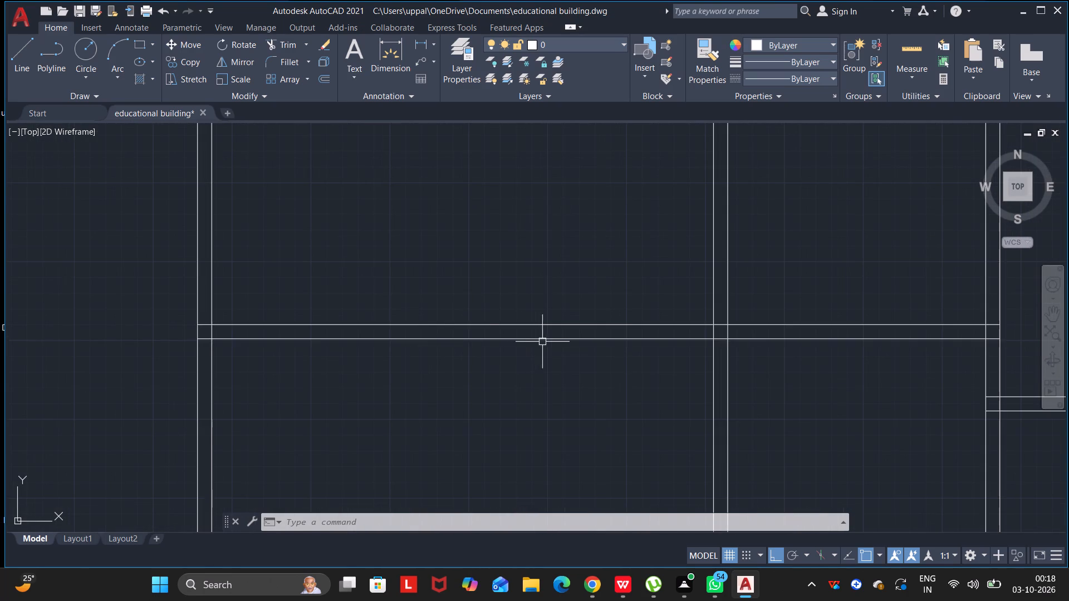
key("l")
key("Return")
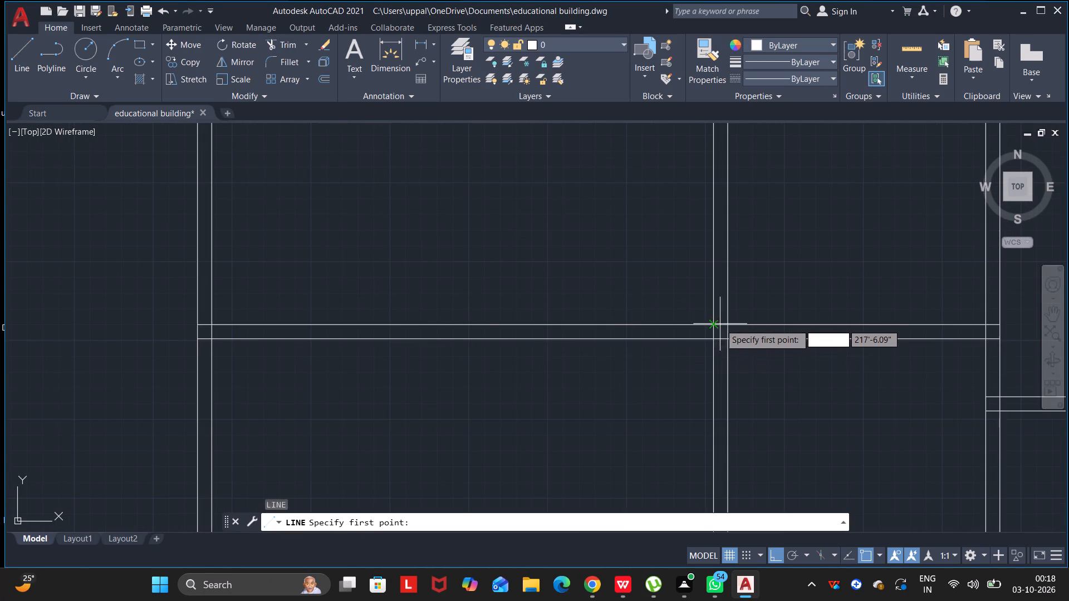
left_click_drag(716, 324, 715, 334)
left_click(715, 338)
key("Escape")
key("Escape")
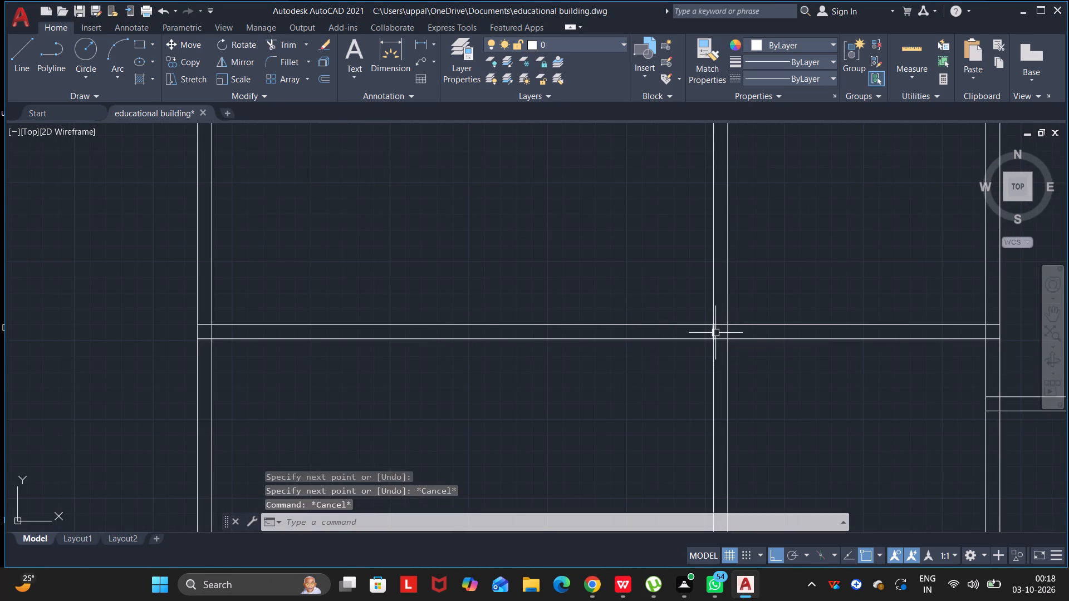
key("Escape")
key("Escape")
Offset that short line 9" to the west within the third horizontal partition.
left_click(713, 332)
key("o")
key("Return")
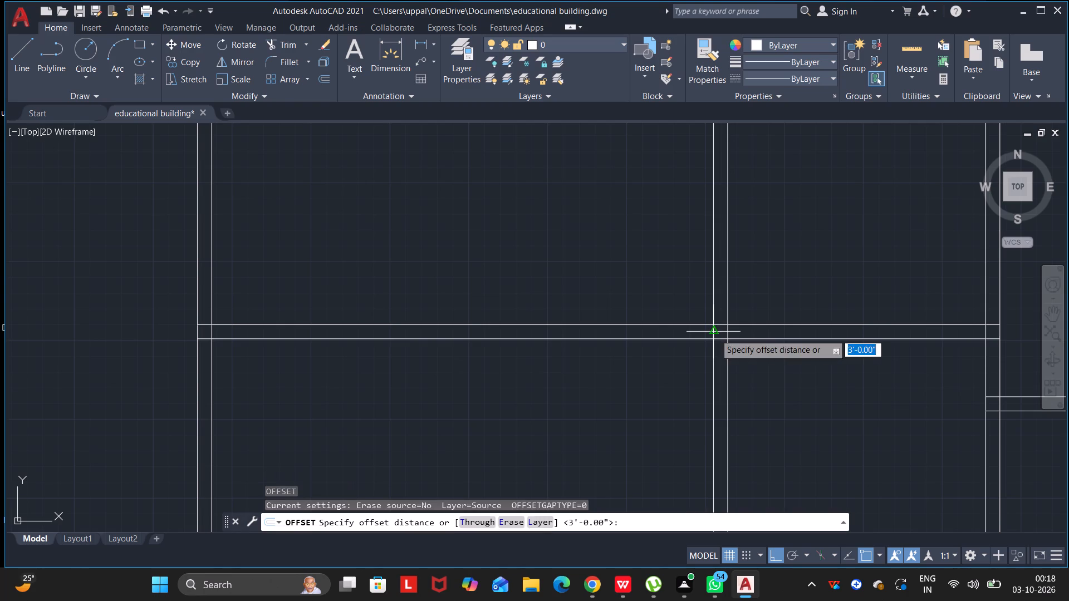
left_click(715, 334)
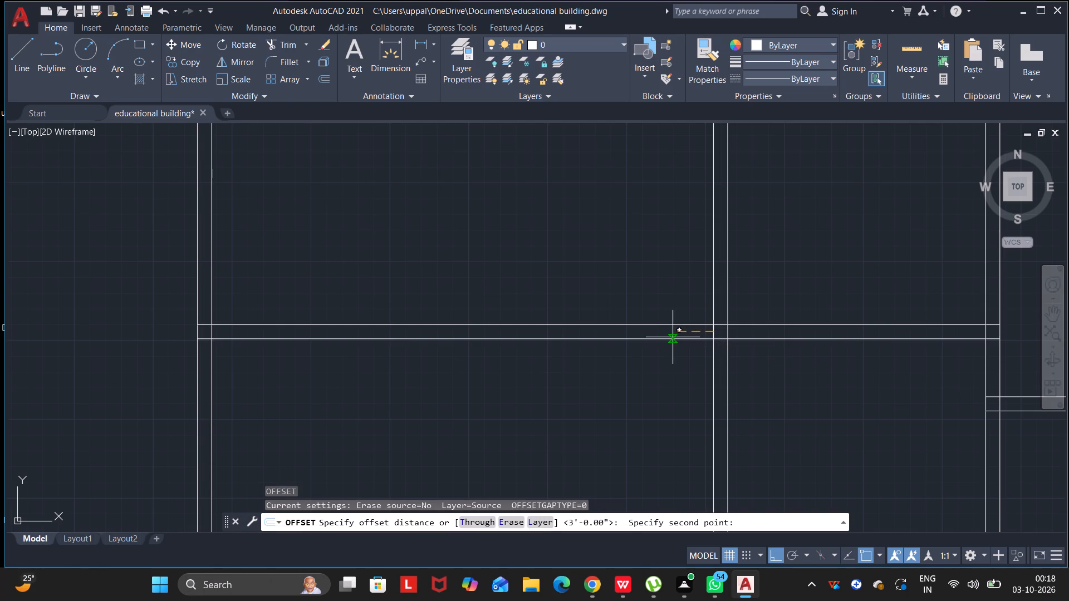
key("9")
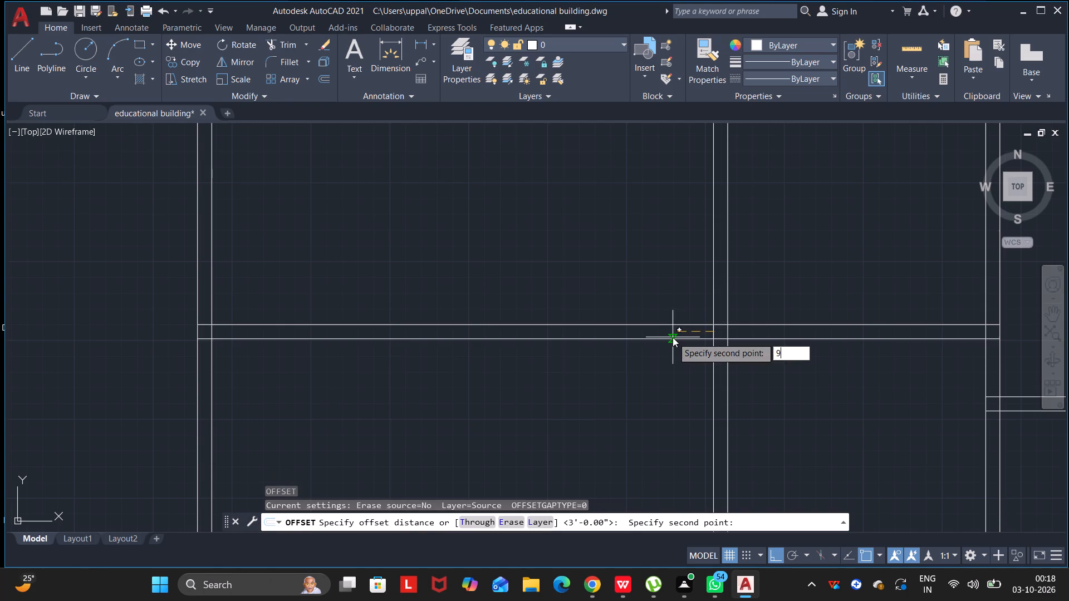
key("Return")
left_click(673, 337)
key("Escape")
key("Escape")
key("Escape")
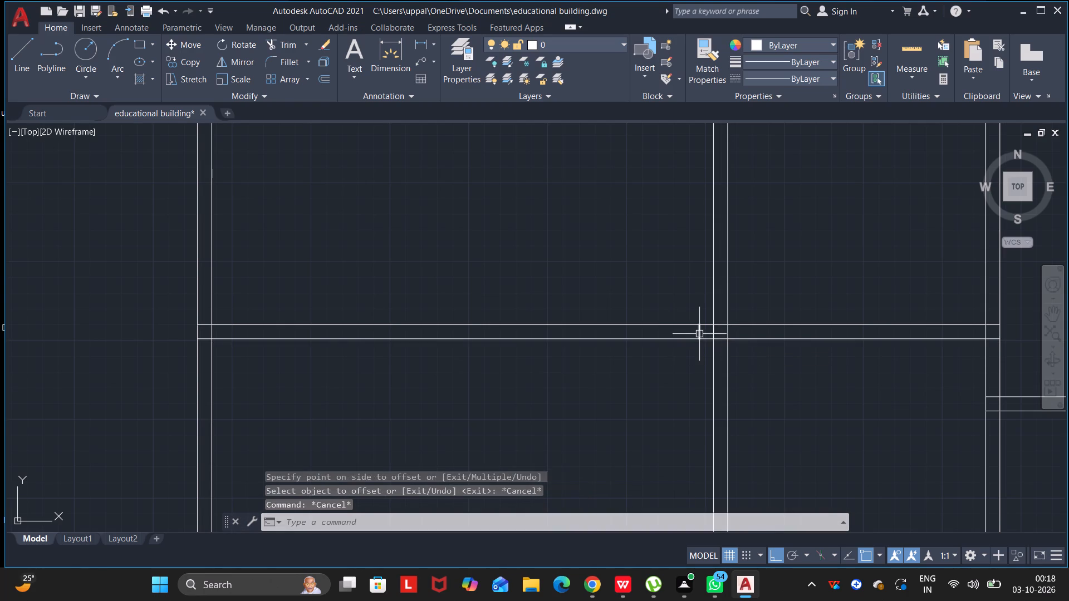
key("Escape")
Offset the new 9" jamb line 36" to the west to mark the door's other side.
left_click(699, 334)
key("o")
key("Return")
left_click(699, 334)
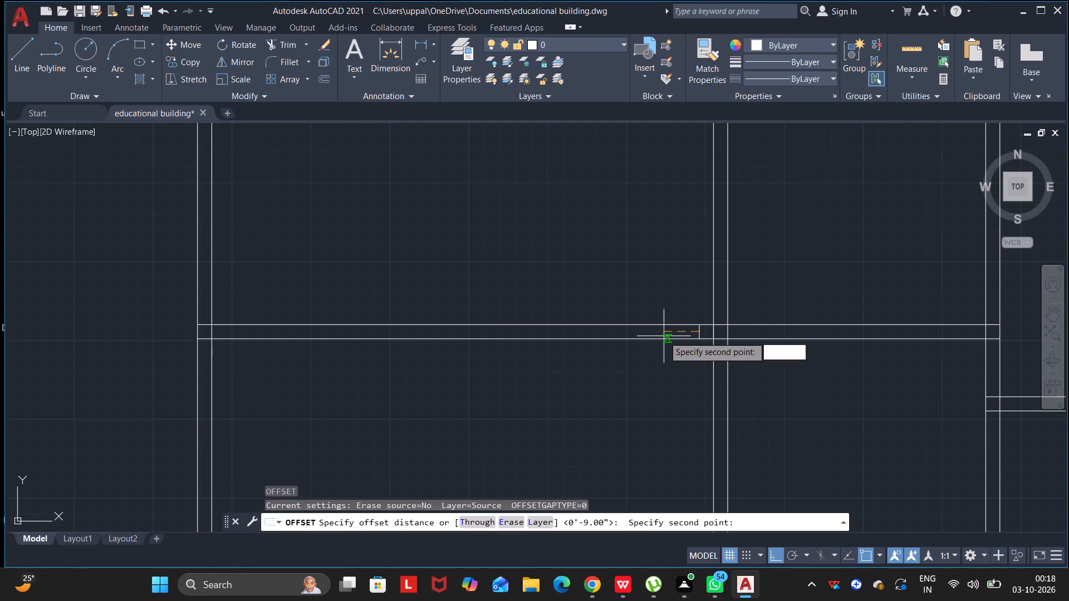
type("36")
key("Return")
left_click(620, 343)
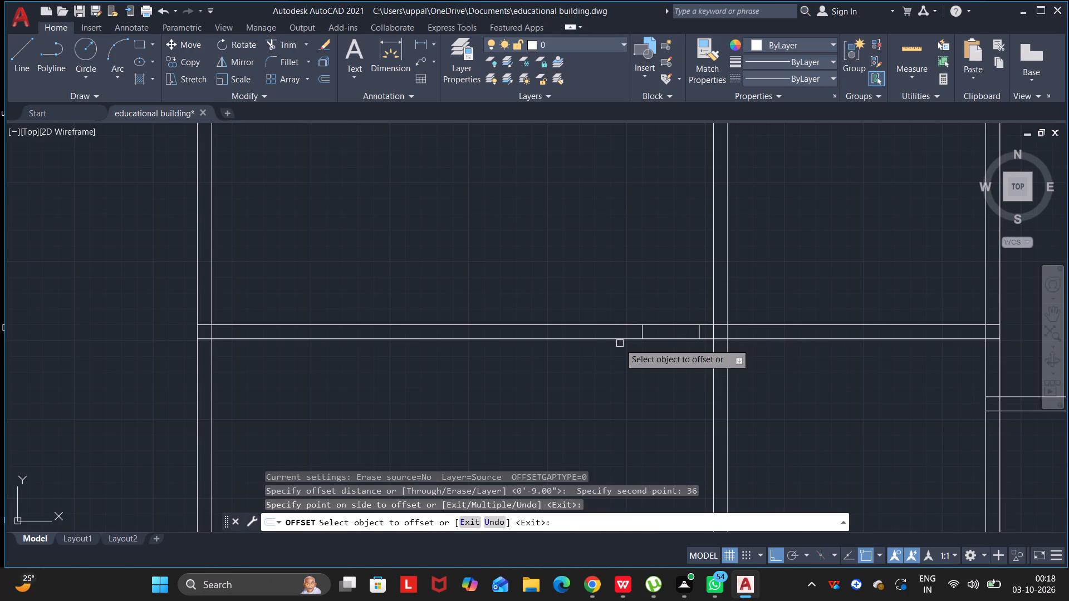
key("Escape")
key("Escape")
key("Escape")
key("Escape")
Trim the wall lines between the two jamb lines to cut a 36" door opening in the third horizontal partition.
scroll(681, 352, "down", 2)
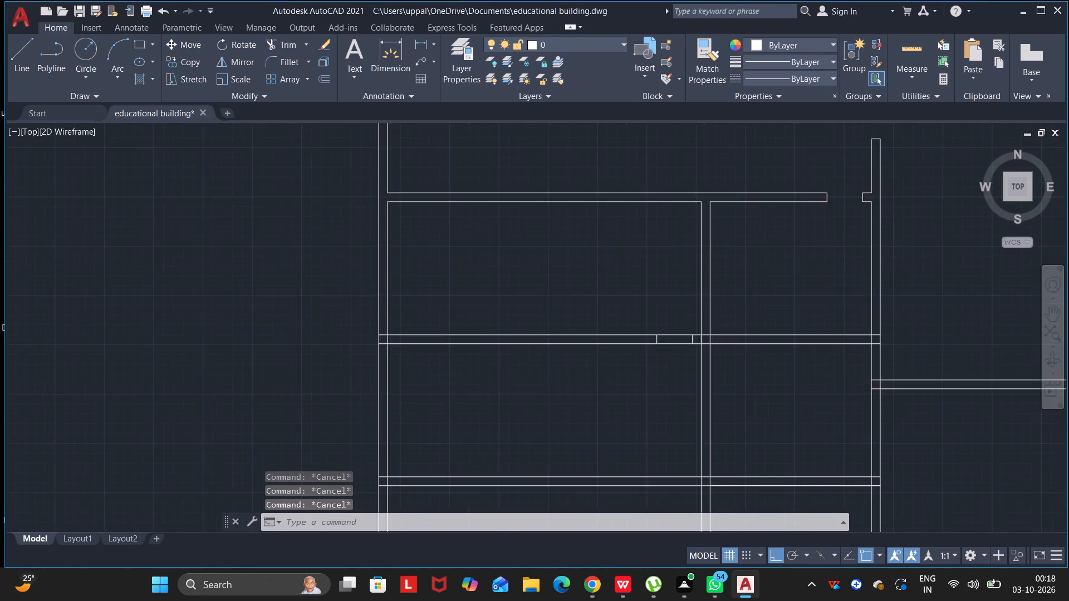
scroll(690, 356, "up", 3)
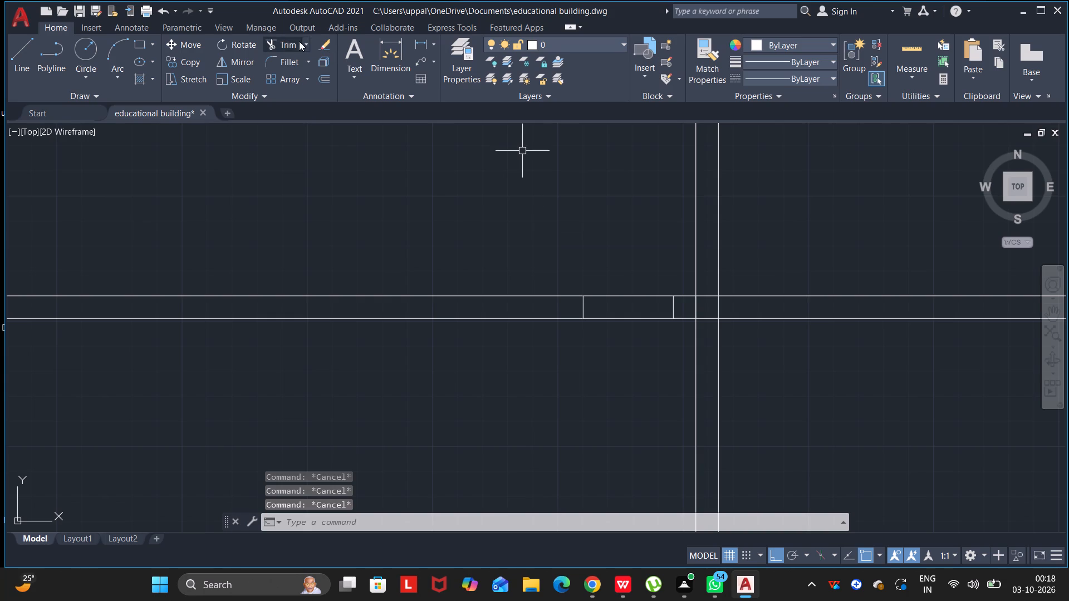
left_click(285, 46)
left_click_drag(589, 246, 621, 337)
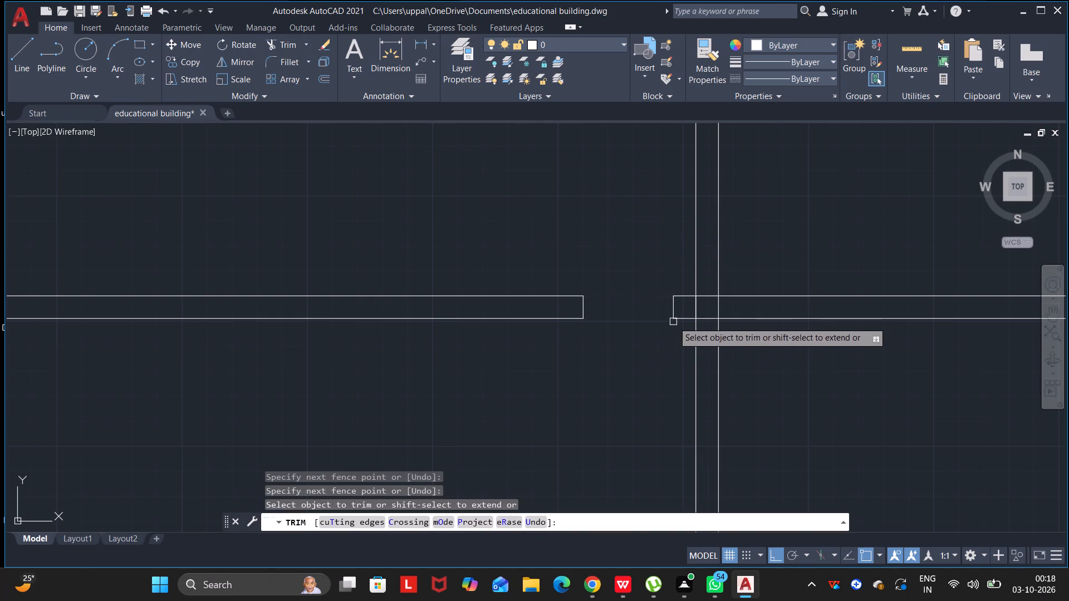
Trim away the crossing lines inside the junction of the third horizontal partition and the westernmost vertical partition.
left_click(706, 298)
left_click(697, 306)
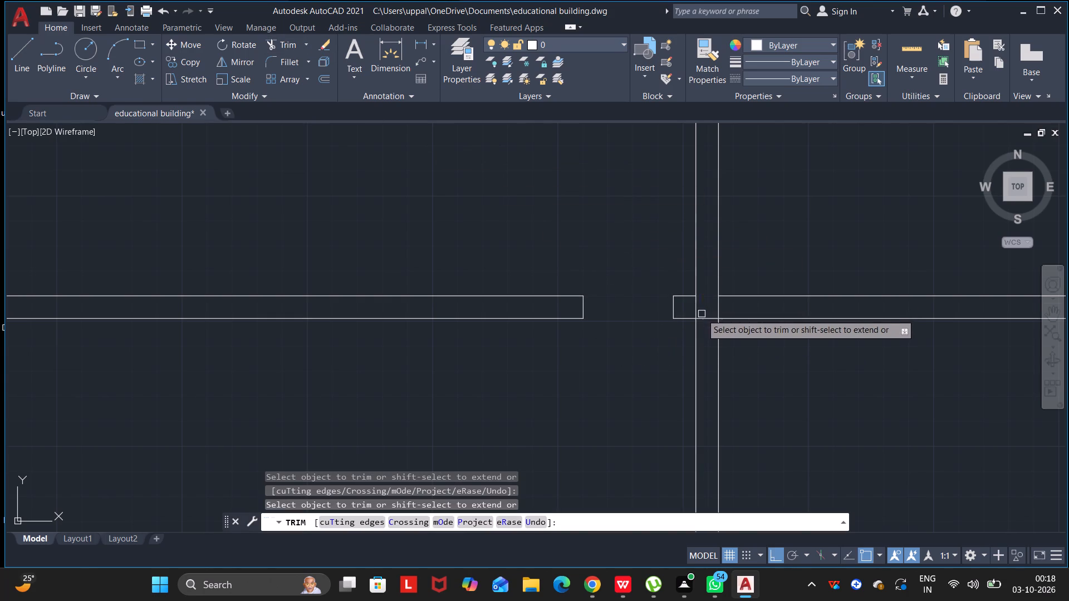
left_click(694, 308)
left_click(704, 318)
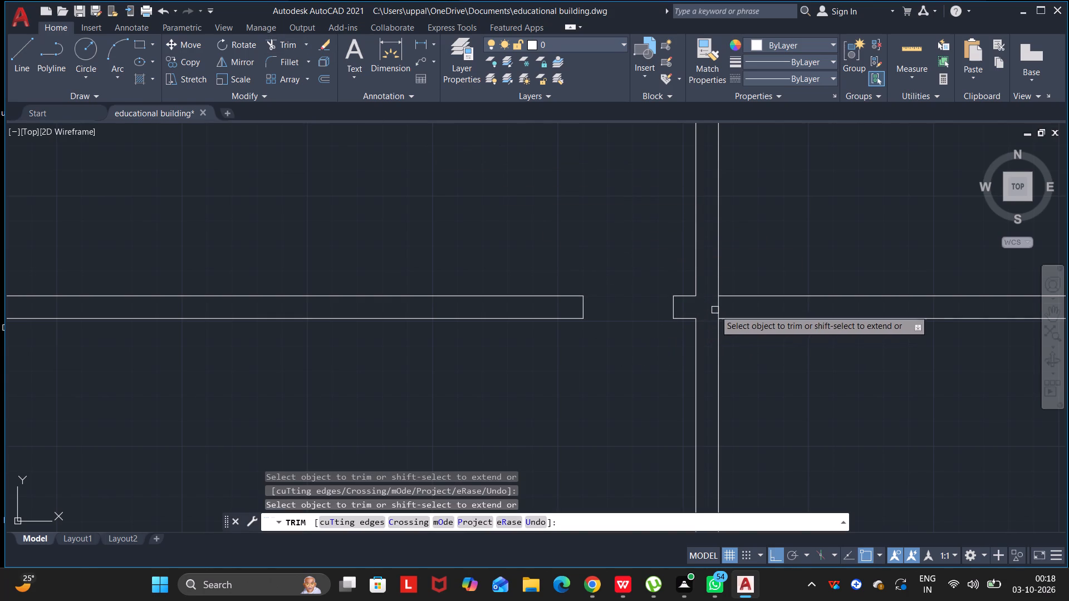
left_click(717, 309)
Trim away the crossing lines where the third horizontal partition meets the west exterior wall.
scroll(659, 310, "down", 4)
scroll(543, 308, "up", 4)
left_click(518, 307)
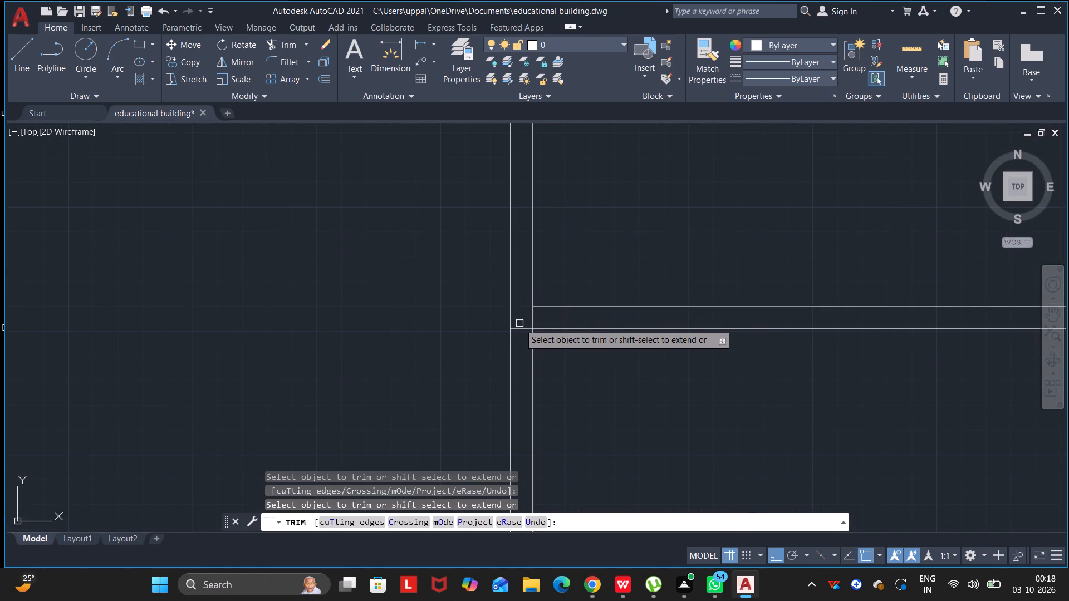
left_click(521, 327)
left_click(533, 321)
key("Escape")
key("Escape")
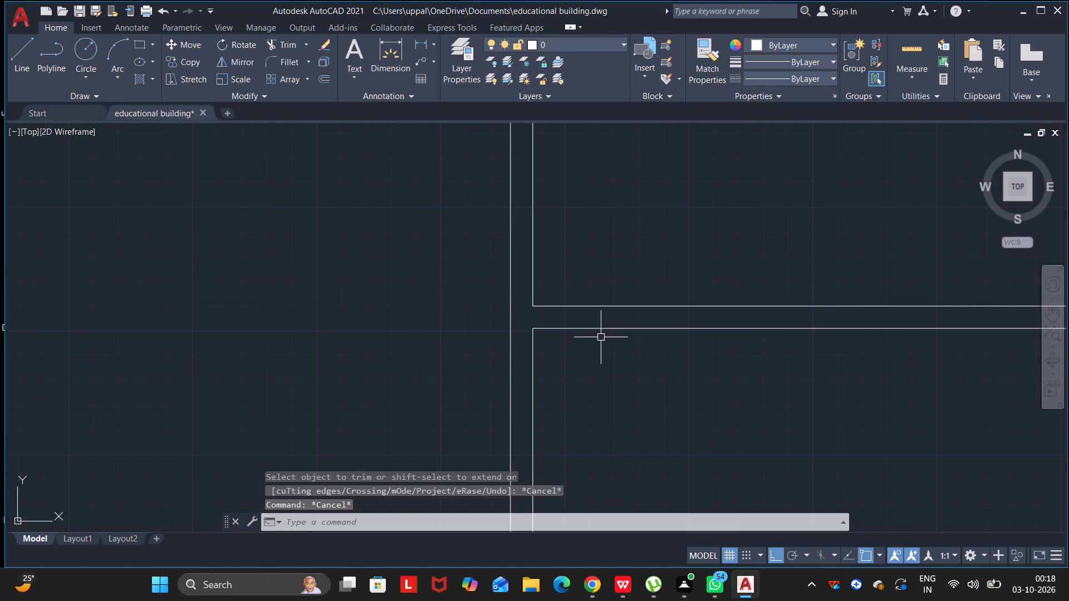
Draw a short 9" line closing the south face of the third horizontal partition at the westernmost vertical partition.
key("Escape")
scroll(684, 349, "down", 5)
middle_click_drag(703, 361, 624, 243)
left_click(703, 360)
left_click_drag(699, 352, 692, 339)
left_click_drag(688, 335, 682, 326)
left_click_drag(678, 319, 624, 243)
scroll(659, 299, "up", 2)
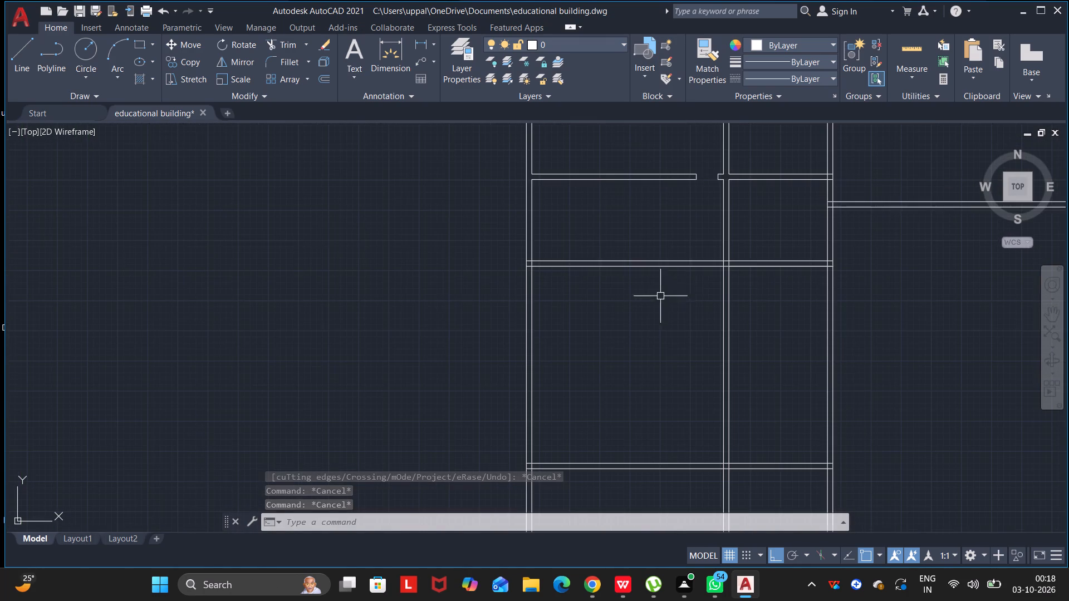
middle_click_drag(705, 260, 681, 274)
left_click_drag(705, 260, 681, 274)
scroll(490, 269, "up", 2)
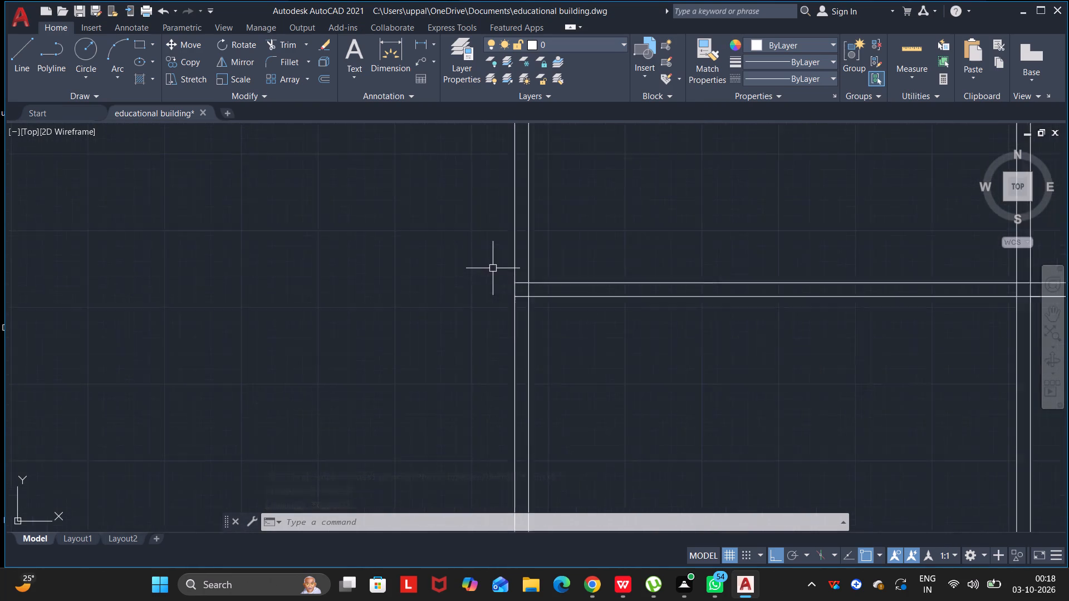
scroll(493, 268, "up", 2)
scroll(672, 285, "down", 5)
middle_click_drag(795, 344, 675, 287)
left_click_drag(792, 344, 787, 343)
left_click_drag(756, 329, 717, 308)
left_click_drag(697, 297, 675, 287)
left_click(675, 287)
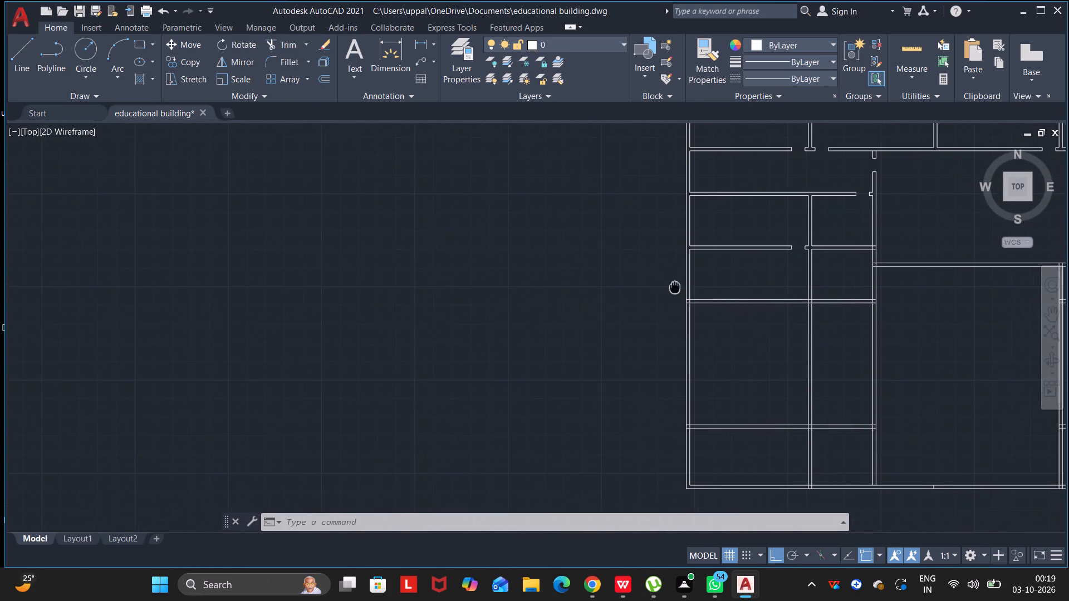
middle_click_drag(675, 287, 675, 287)
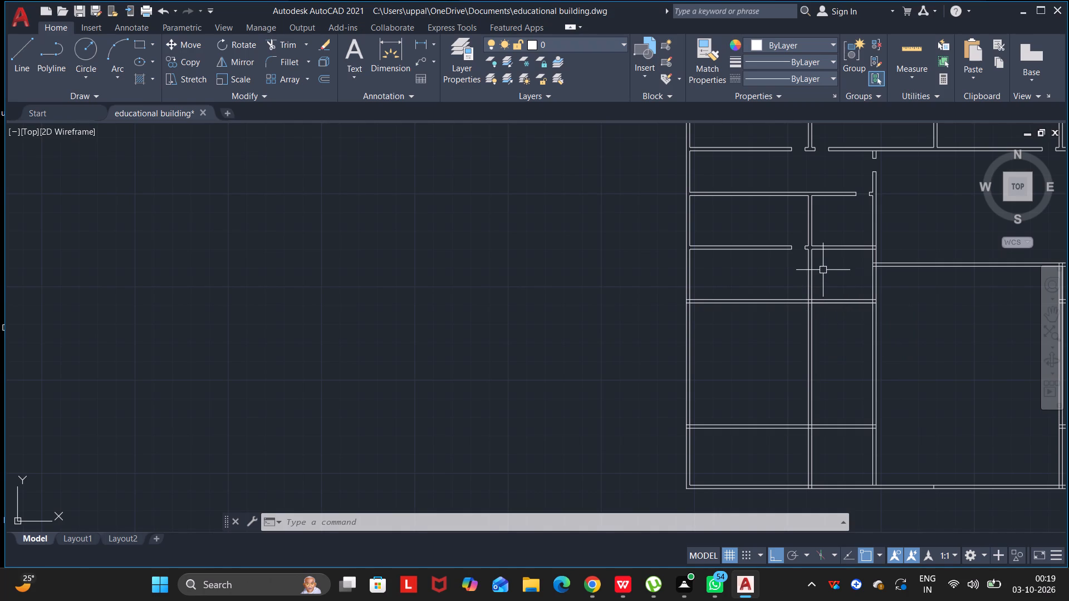
middle_click_drag(823, 270, 800, 302)
left_click(823, 270)
left_click_drag(823, 273, 804, 297)
left_click(802, 299)
scroll(800, 290, "up", 2)
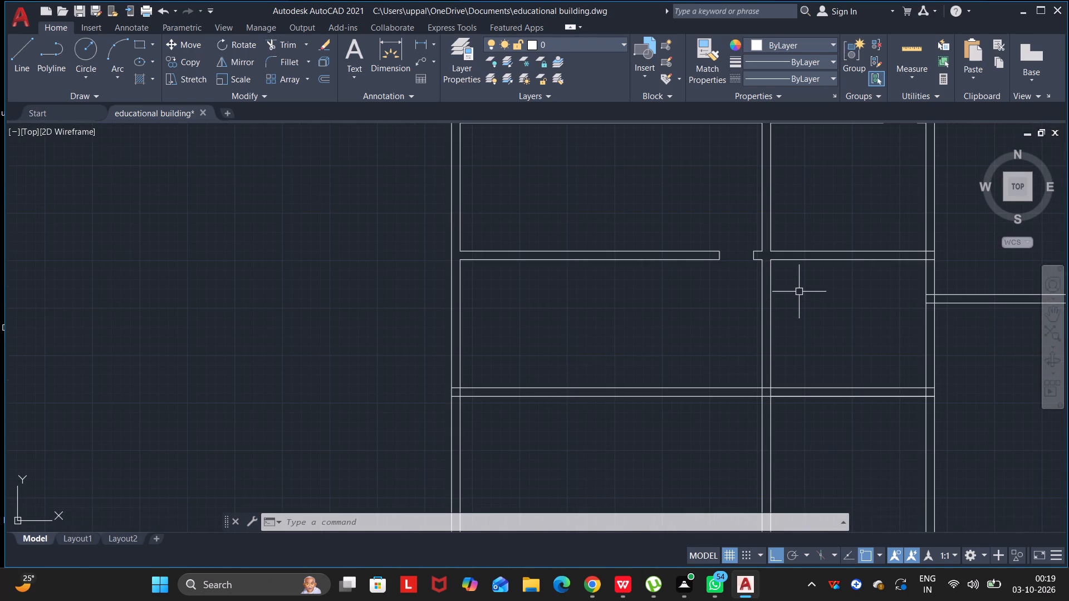
key("l")
key("Return")
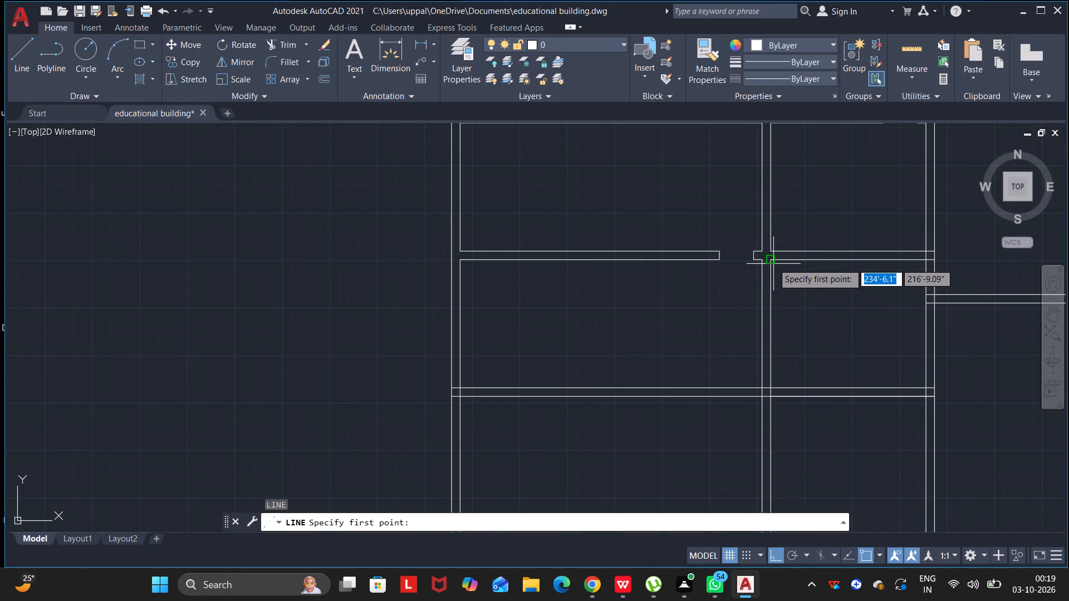
left_click(772, 262)
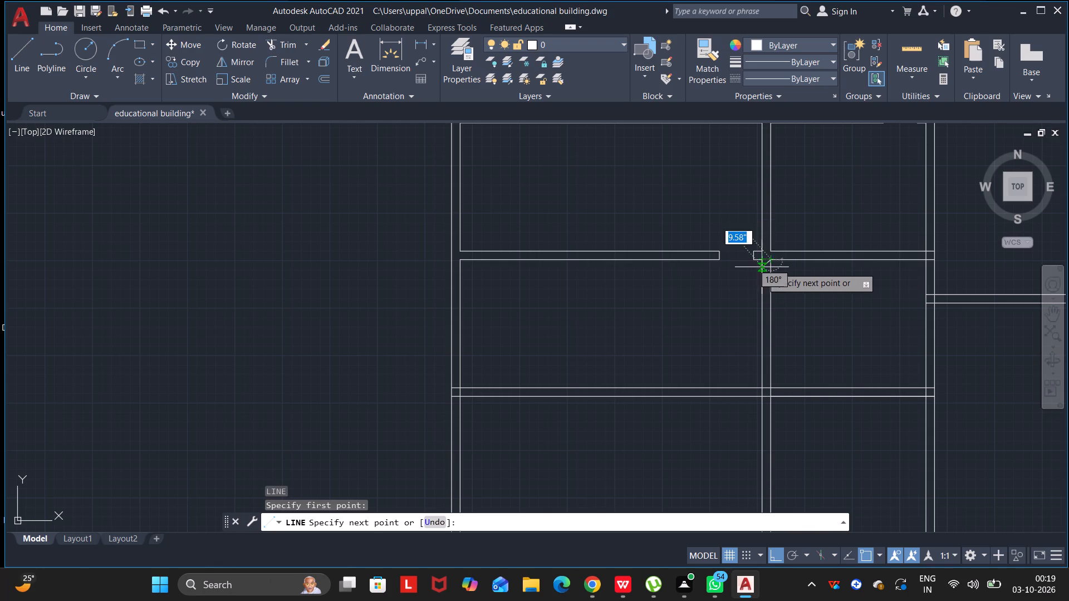
left_click(761, 262)
key("Escape")
key("Escape")
key("Escape")
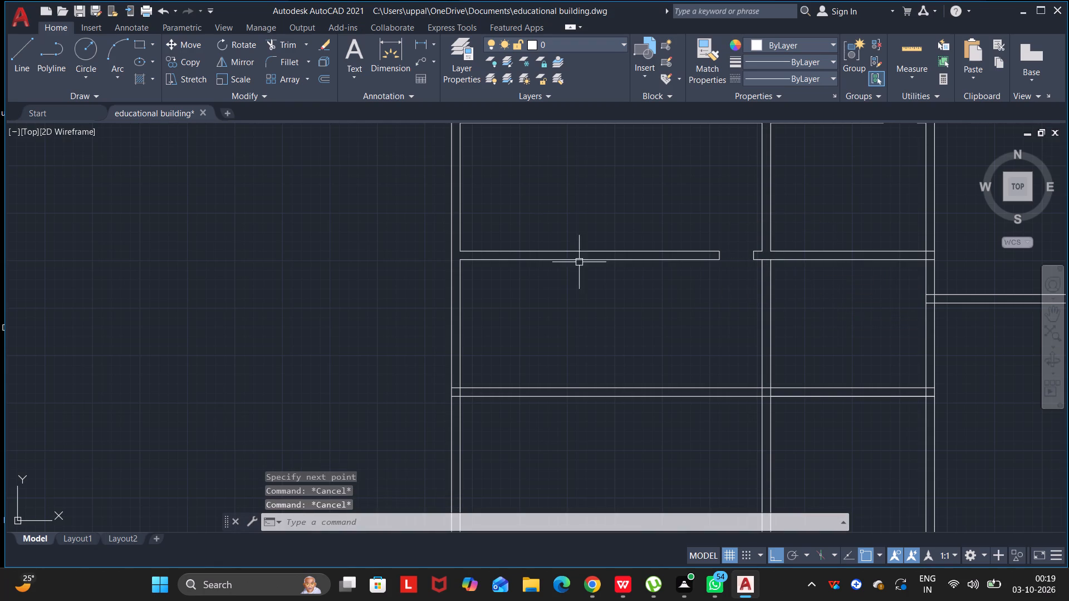
key("Escape")
key("Escape")
key("Escape")
Trim away both lines of the westernmost vertical partition between the third and fourth horizontal partitions.
left_click(266, 41)
left_click_drag(671, 342, 811, 331)
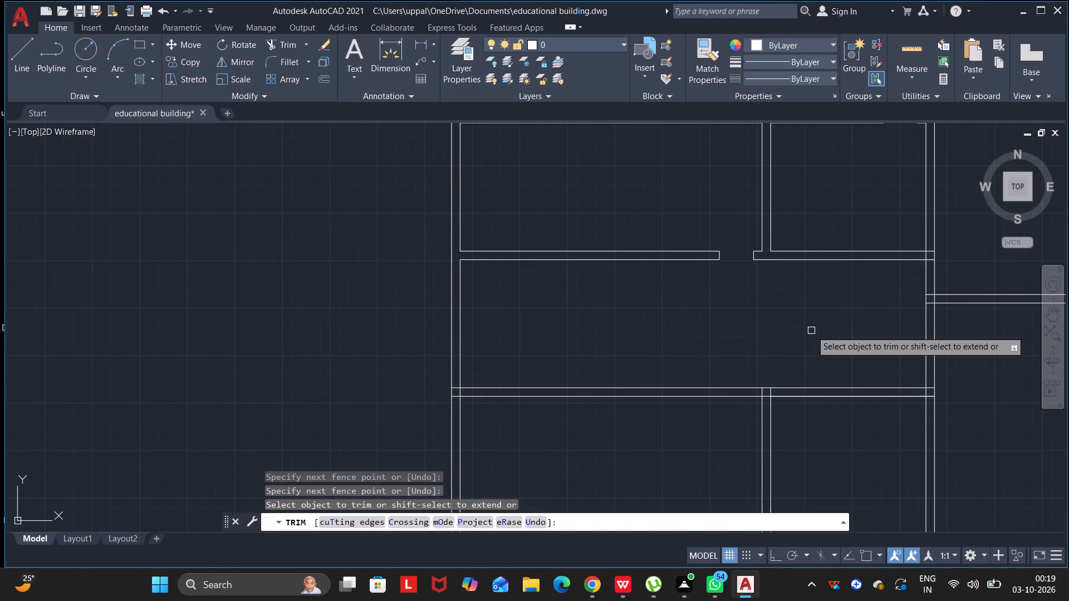
key("Escape")
key("Escape")
key("Escape")
key("Escape")
Draw a line about 13'-7.5" long along the south exterior wall's inner face, from the westernmost vertical partition east to the adjacent vertical wall.
scroll(821, 344, "down", 1)
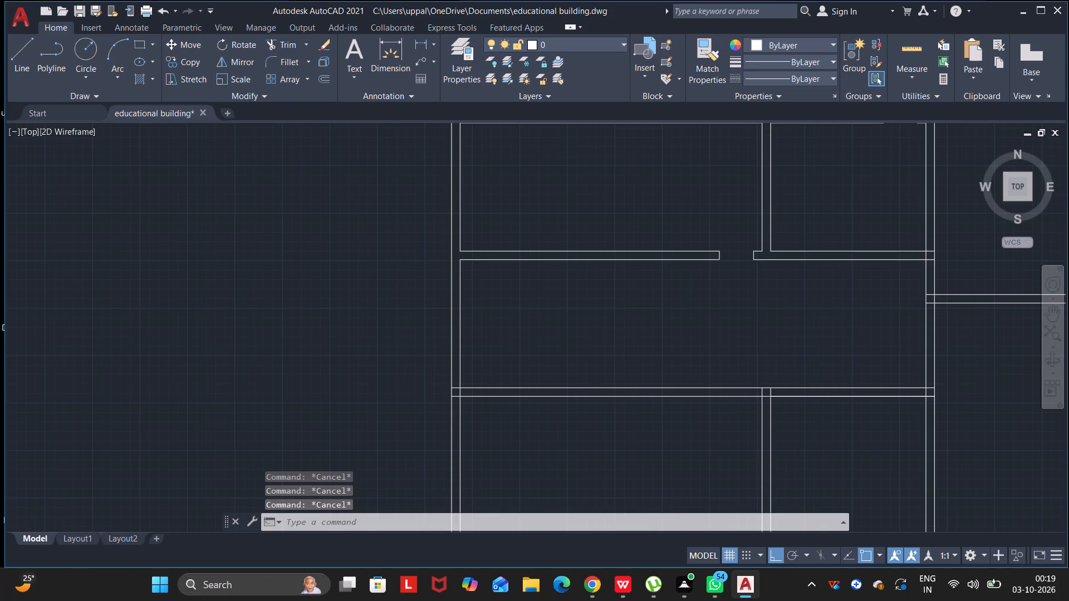
scroll(821, 344, "down", 1)
middle_click_drag(821, 344, 795, 230)
left_click_drag(820, 341, 795, 230)
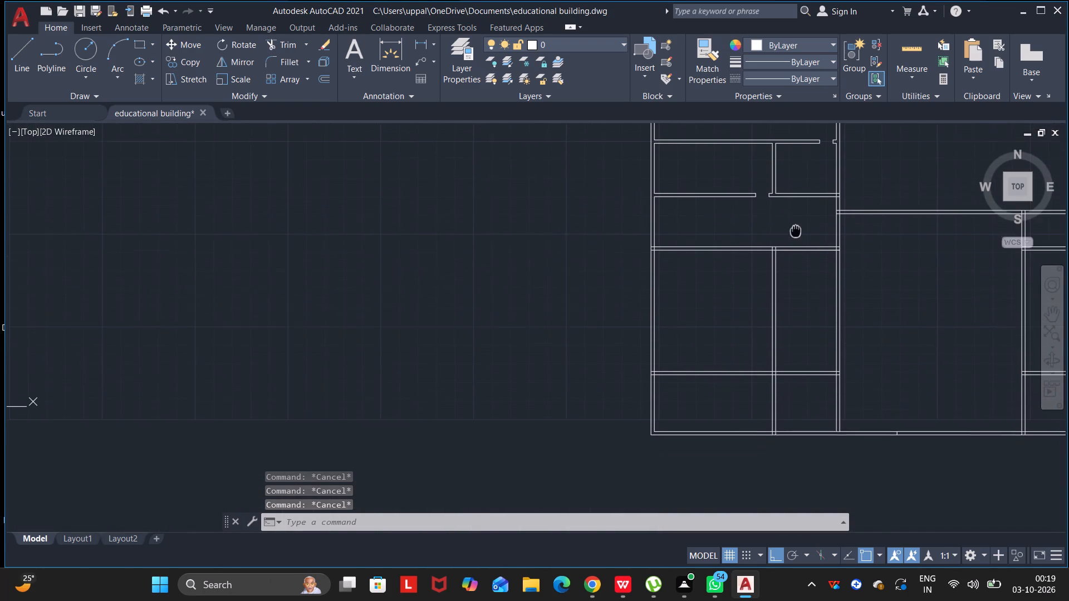
middle_click_drag(795, 230, 796, 228)
left_click_drag(795, 230, 796, 228)
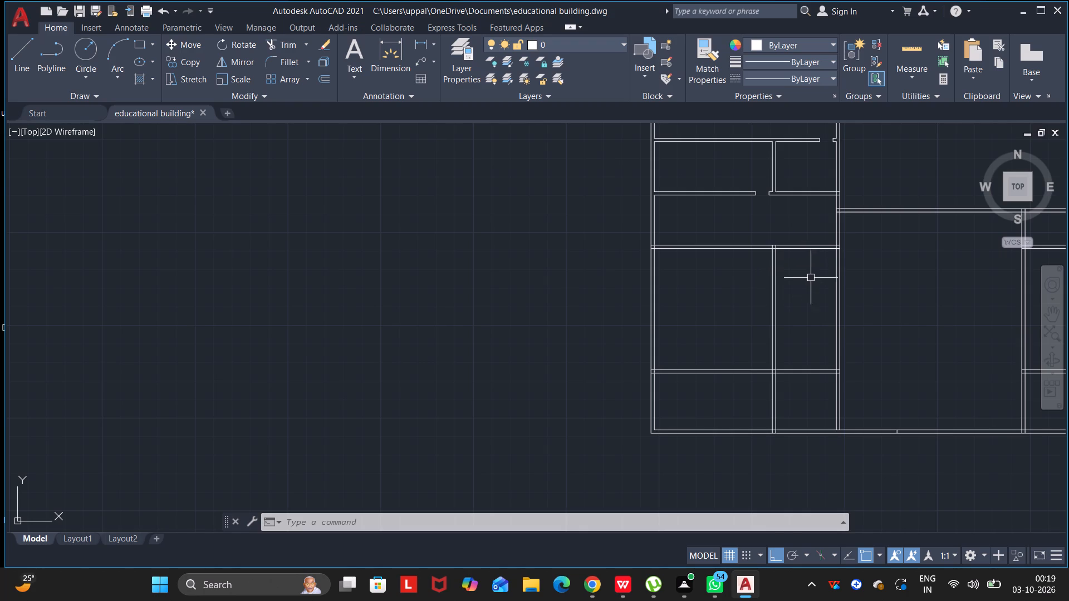
scroll(811, 426, "up", 1)
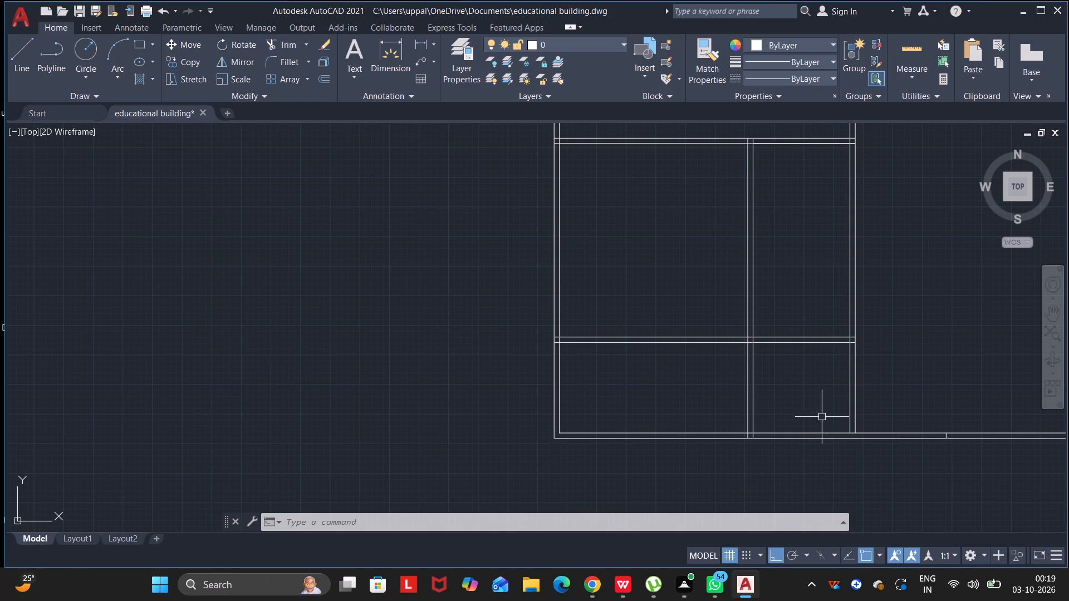
key("l")
key("Return")
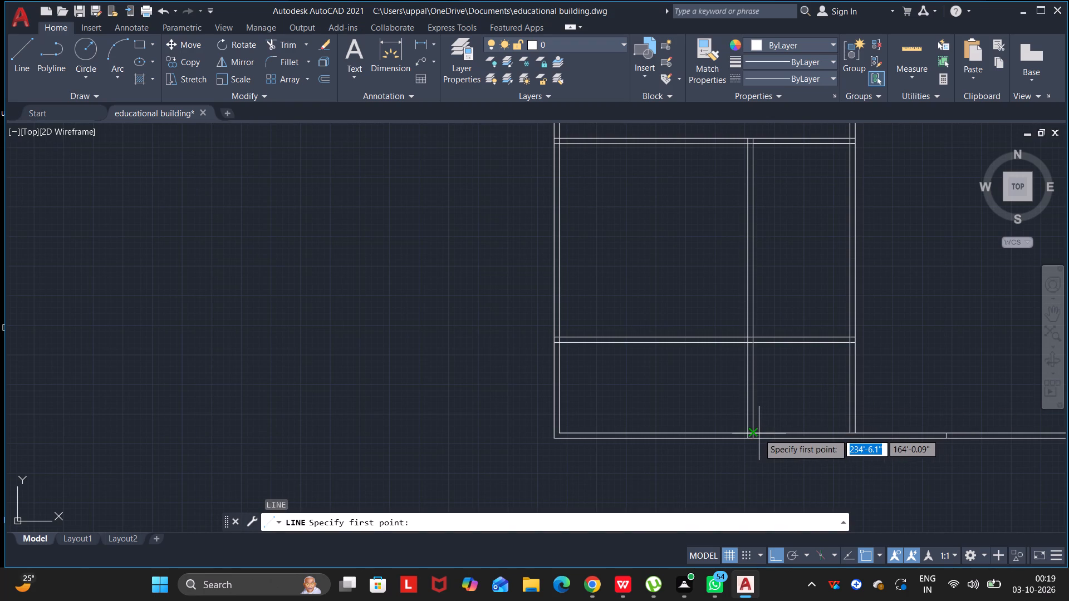
left_click_drag(754, 431, 761, 431)
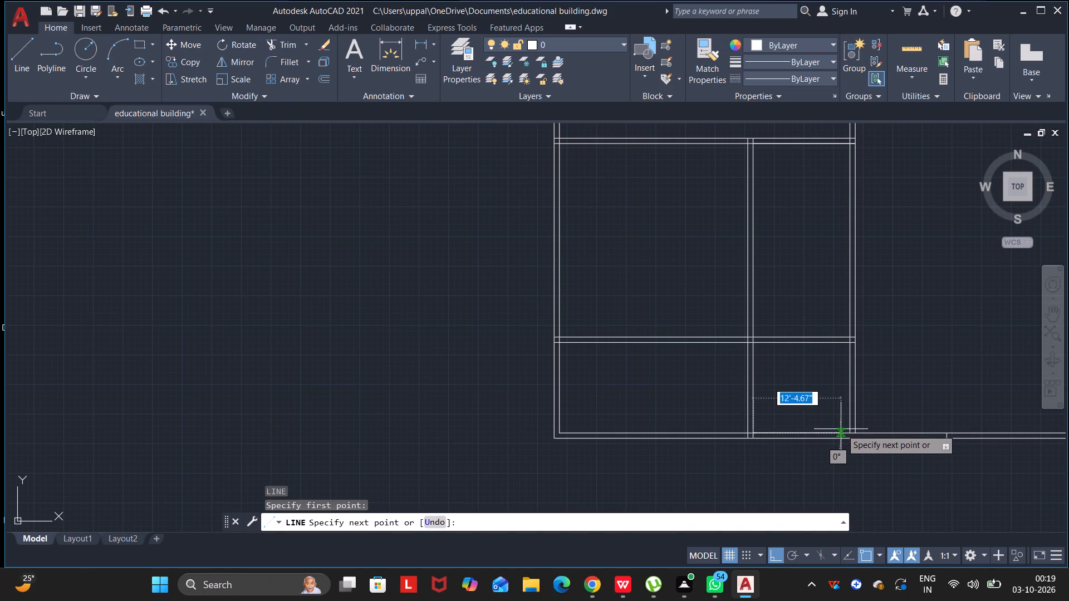
left_click(853, 431)
key("Escape")
key("Escape")
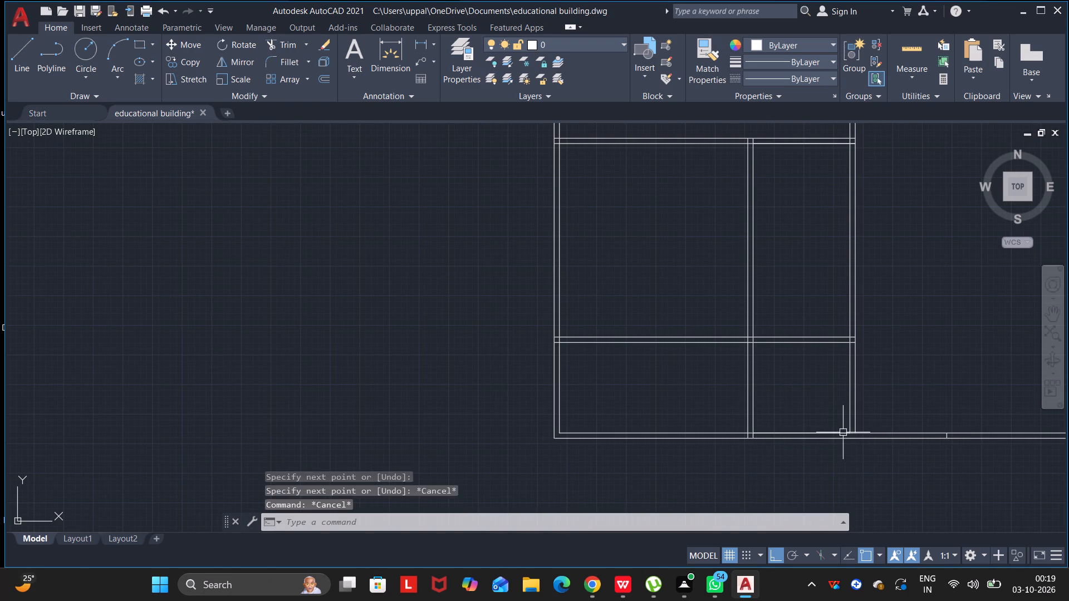
key("Escape")
key("Escape")
key("Escape")
Offset the new line on the south wall's inner face 20' to the north.
double_click(821, 433)
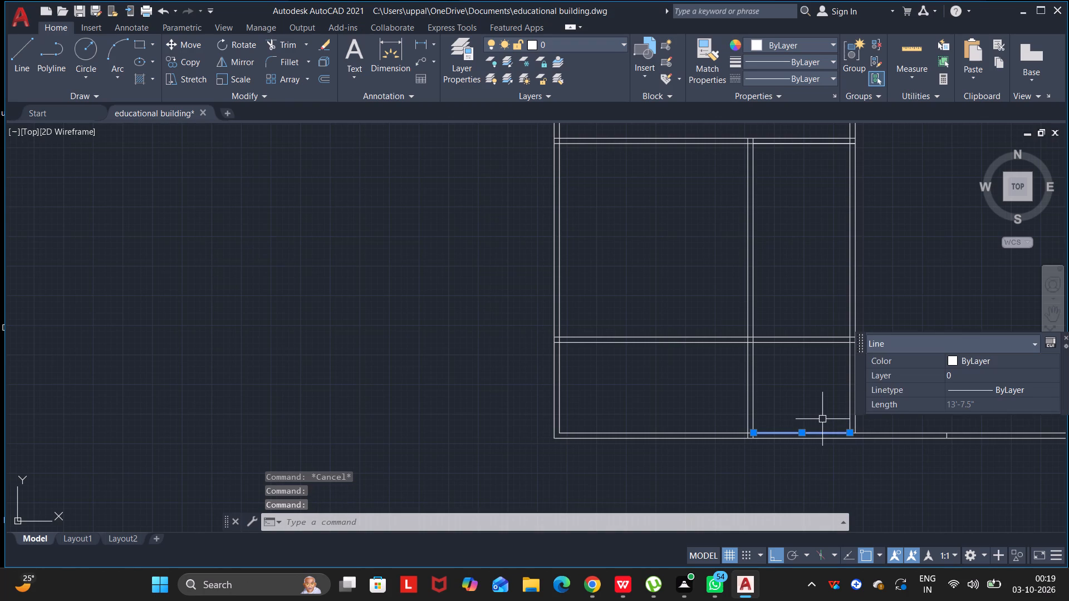
key("o")
key("Return")
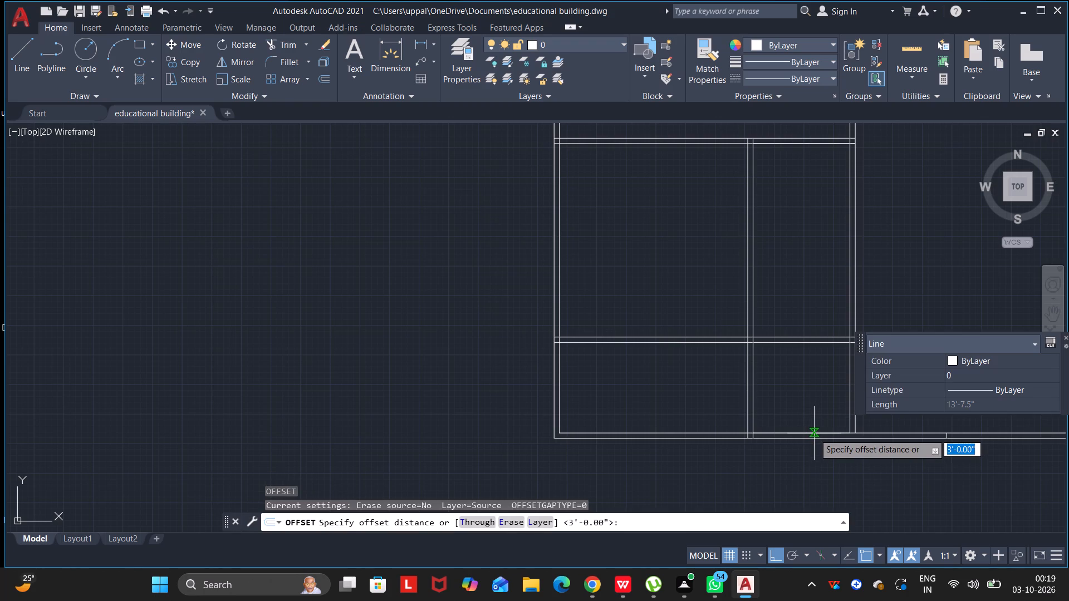
left_click(814, 433)
type("20'")
key("Return")
left_click(794, 286)
key("Escape")
key("Escape")
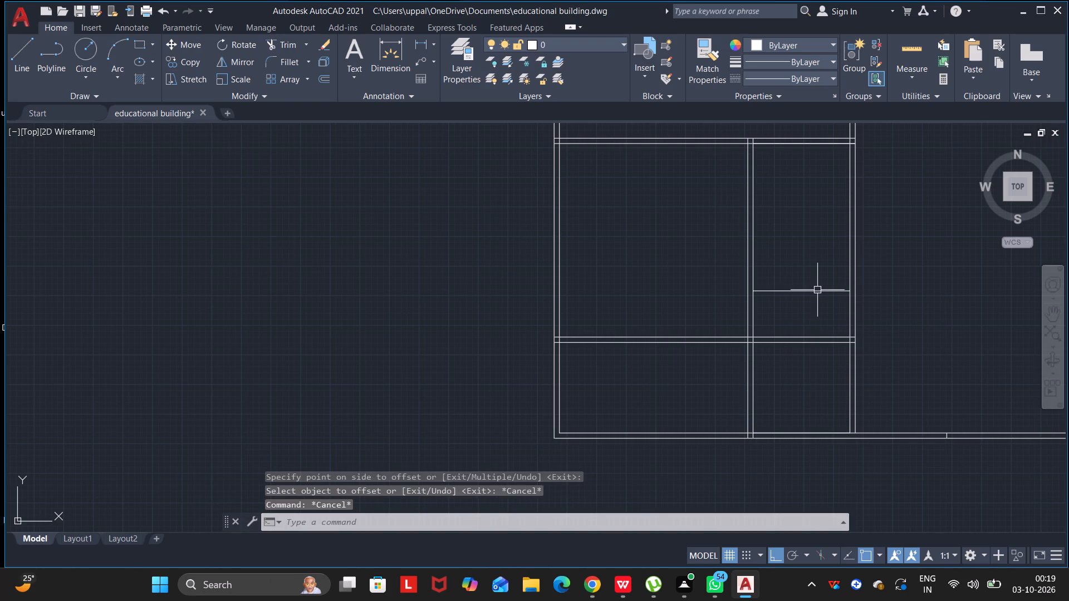
key("Escape")
key("Escape")
key("Escape")
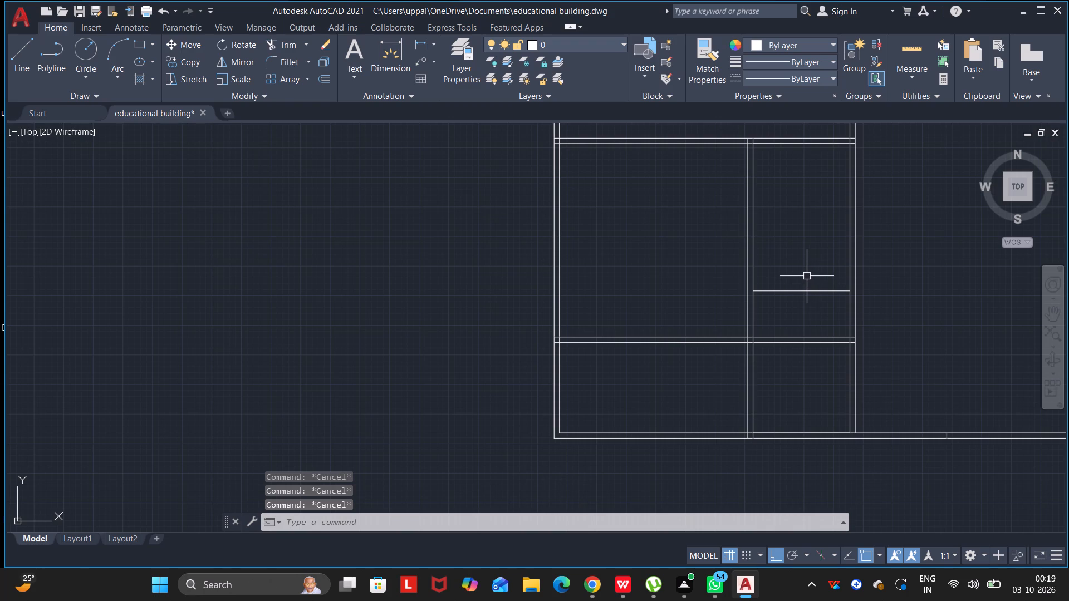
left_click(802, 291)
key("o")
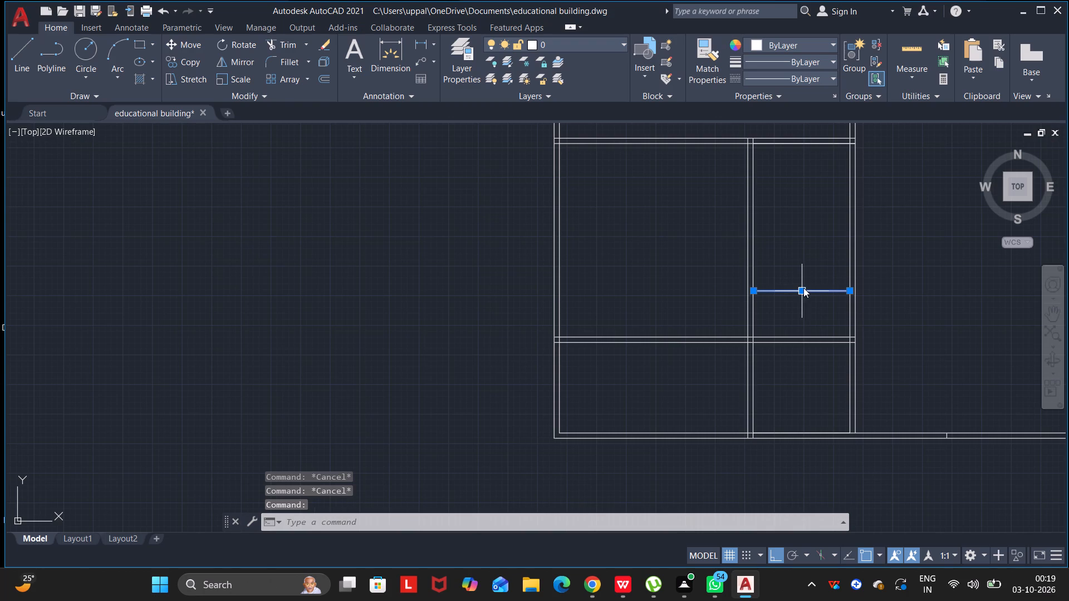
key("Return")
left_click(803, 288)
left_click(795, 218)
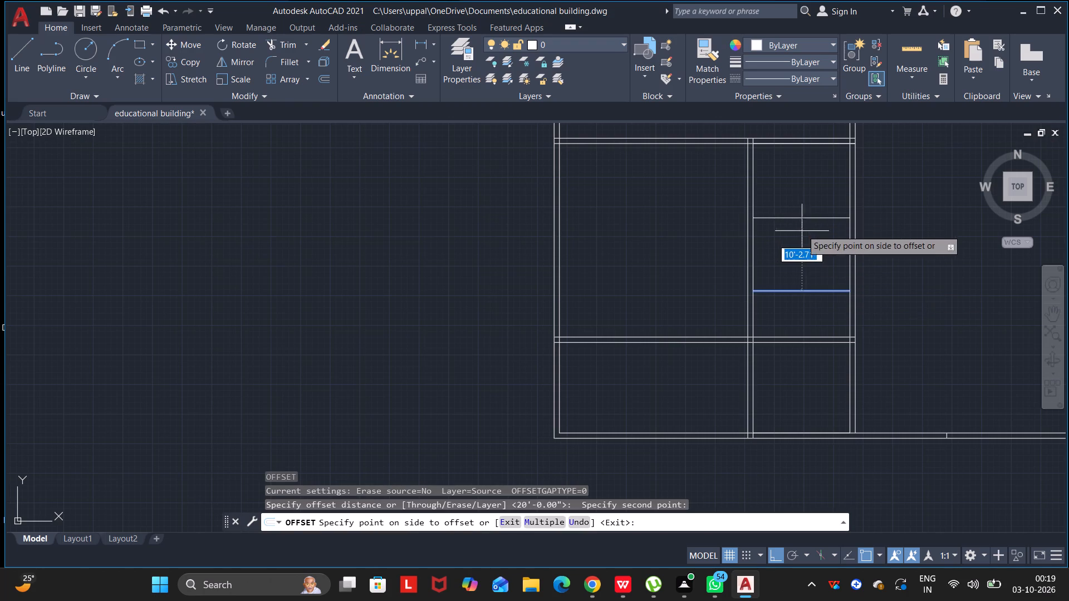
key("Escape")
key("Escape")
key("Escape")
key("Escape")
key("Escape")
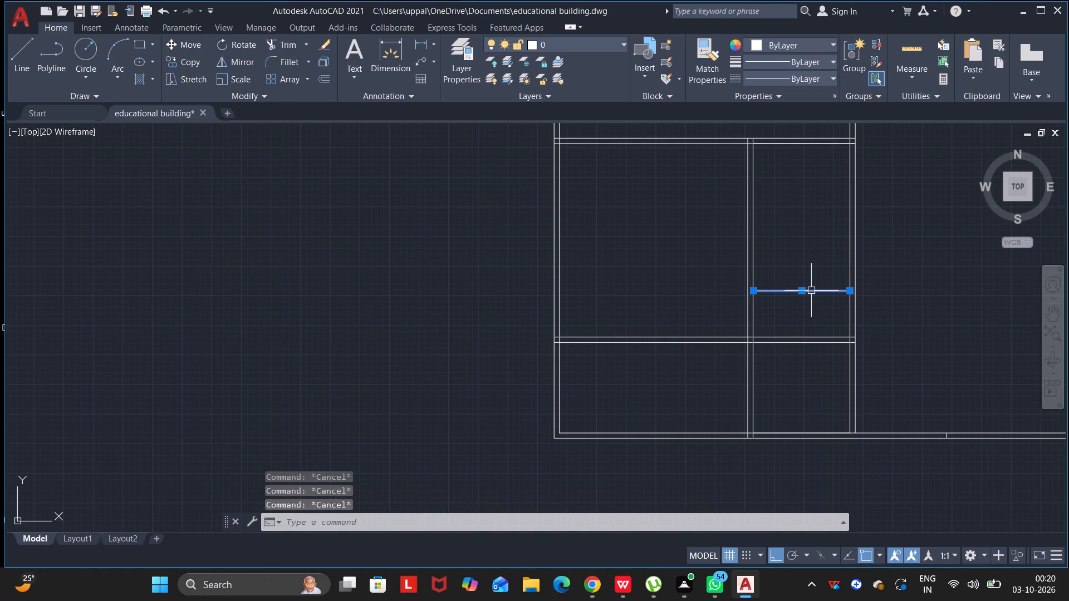
Offset the line 20' north of the south wall by about 10'-11" further north.
left_click(811, 290)
key("o")
key("Return")
left_click(811, 290)
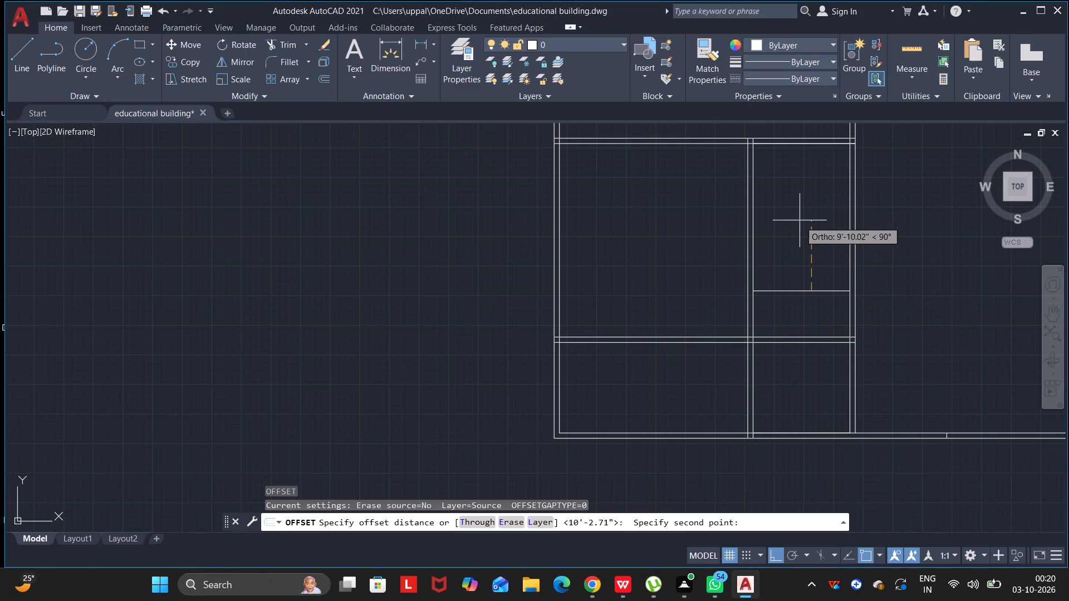
left_click(801, 213)
left_click(801, 214)
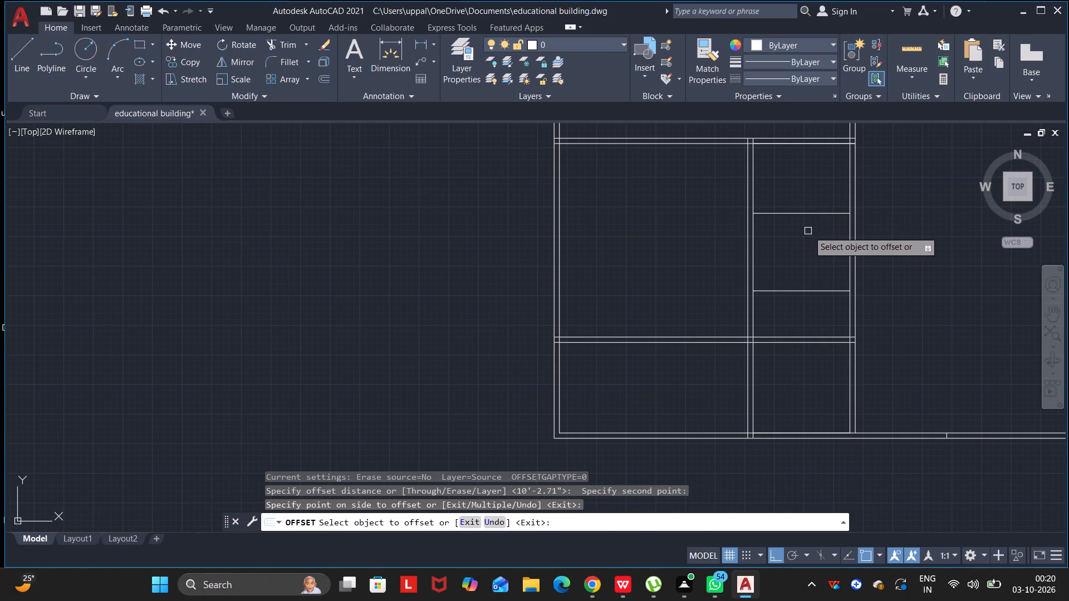
key("Escape")
key("Escape")
key("Escape")
key("Escape")
Offset the northernmost of the new horizontal lines 9" to the south to form a partition wall.
triple_click(809, 214)
key("o")
key("Return")
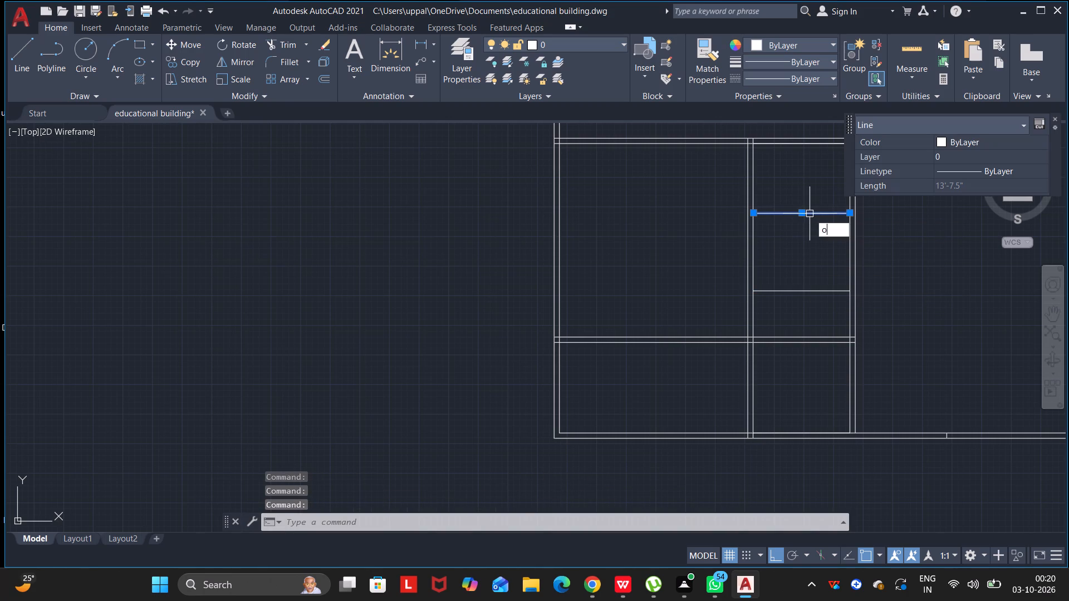
left_click(810, 214)
key("9")
key("Return")
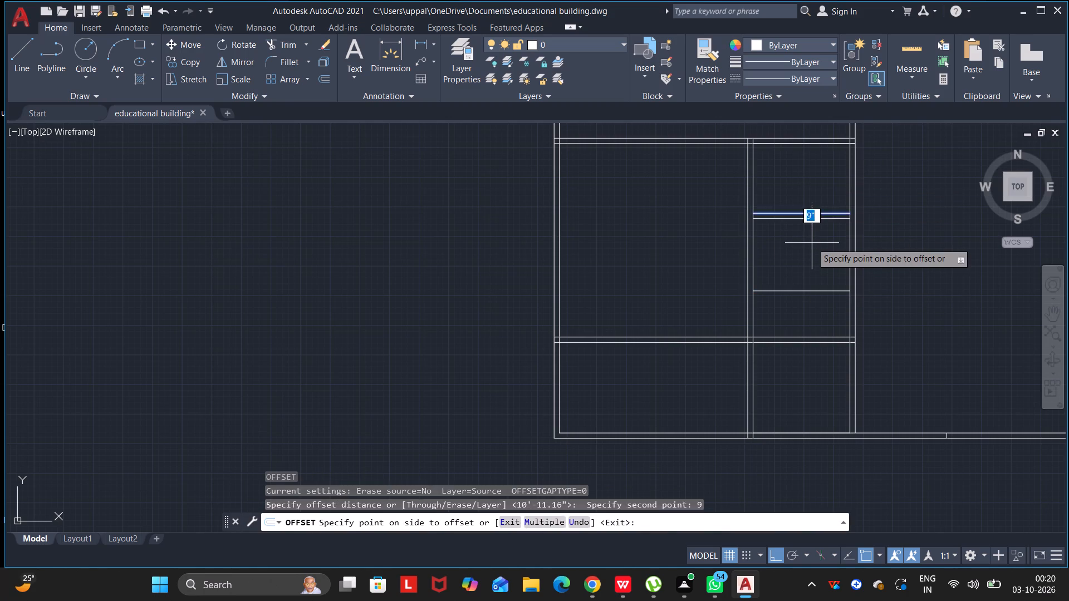
double_click(812, 243)
key("Escape")
key("Escape")
key("Escape")
key("Escape")
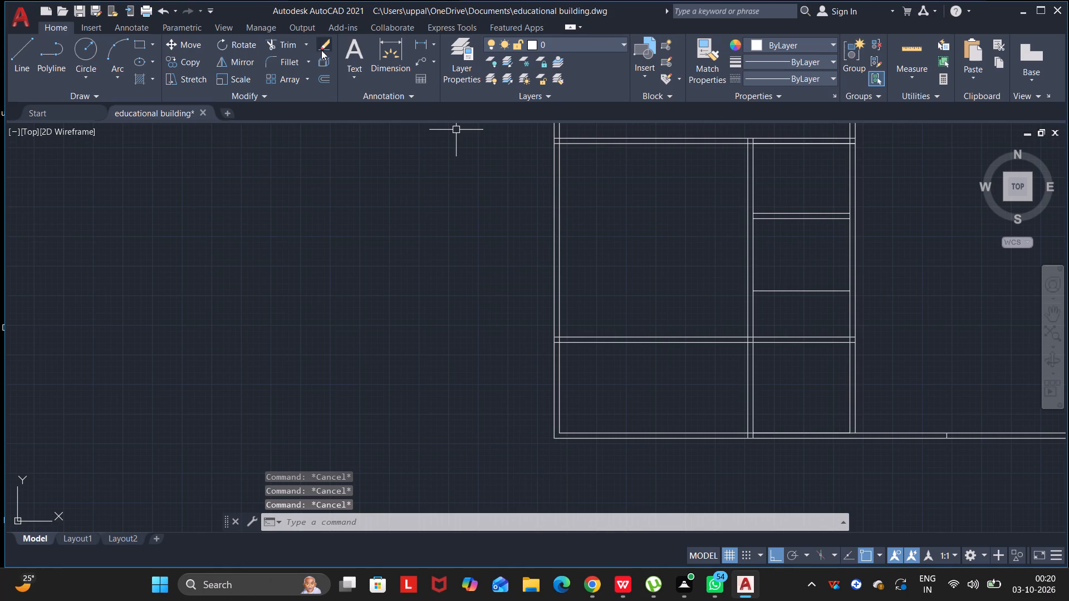
Trim away the leftover guide line 20' north of the south wall, between the two vertical walls.
left_click(274, 42)
left_click_drag(781, 259, 783, 312)
key("Escape")
key("Escape")
key("Escape")
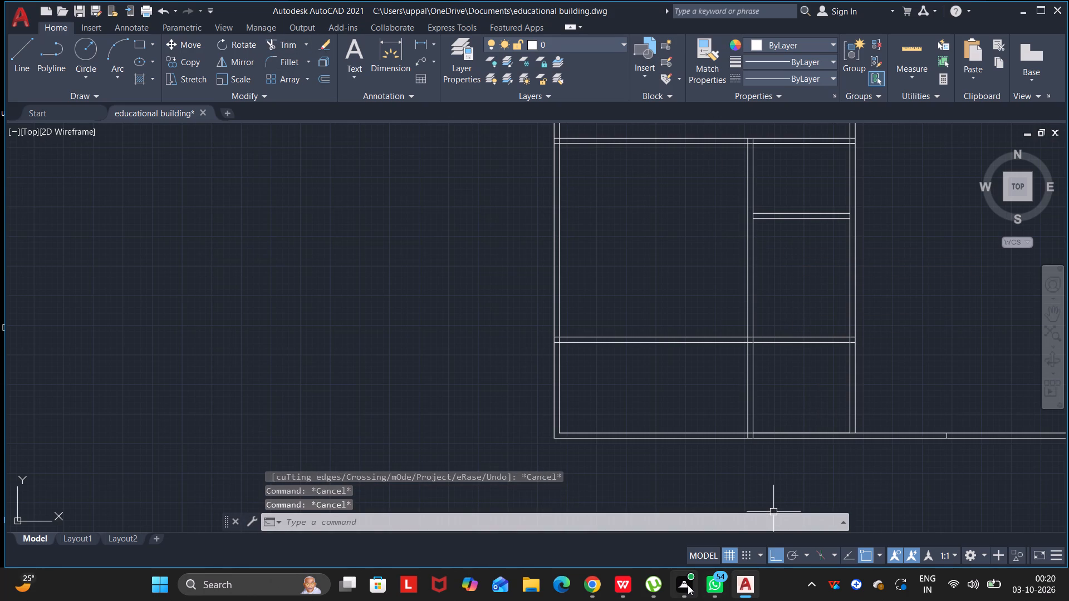
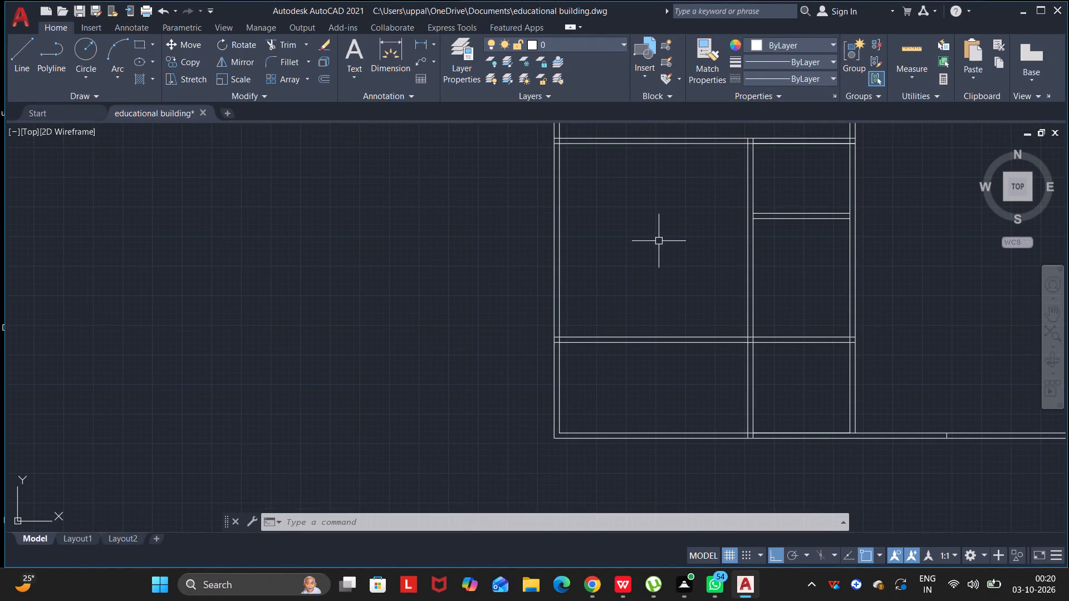
Trim the vertical wall faces between the short partition's two lines at both of its ends.
scroll(659, 241, "down", 2)
middle_click_drag(659, 240, 575, 255)
left_click_drag(659, 239, 651, 243)
left_click_drag(611, 249, 575, 255)
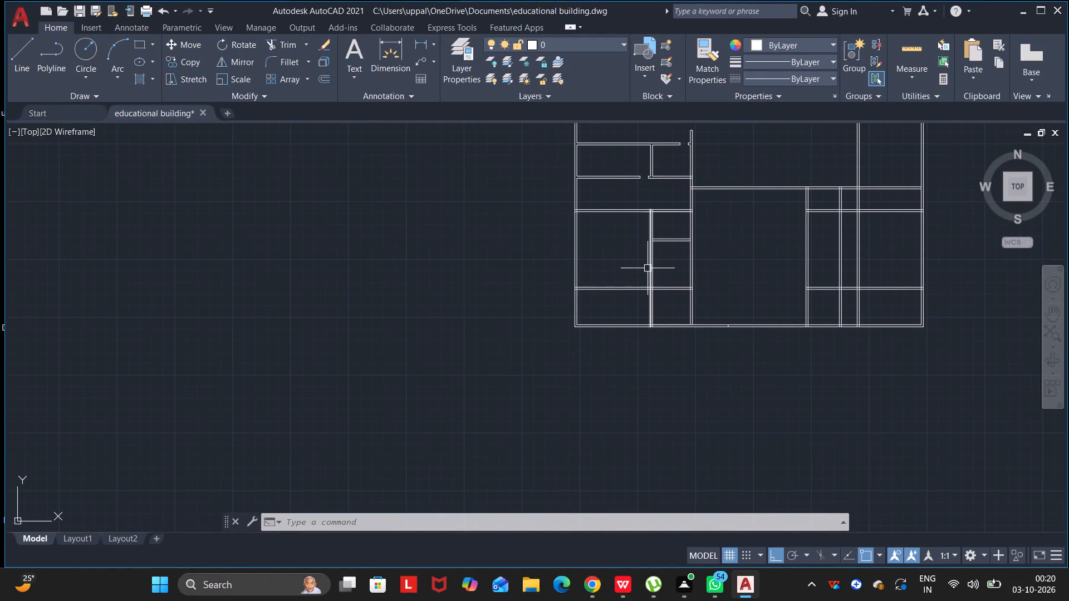
scroll(648, 268, "up", 1)
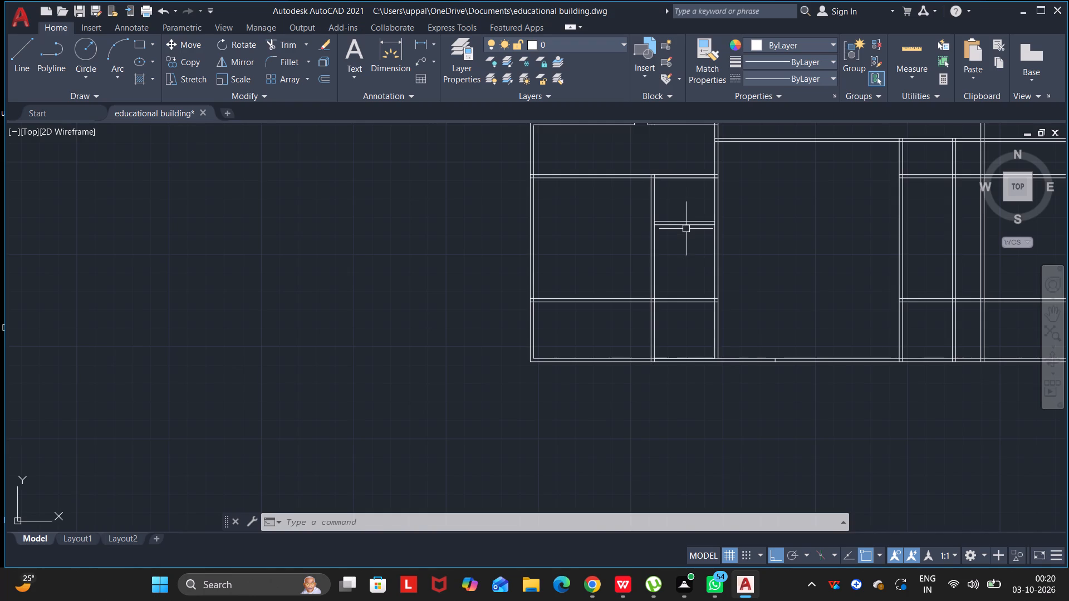
scroll(686, 229, "up", 3)
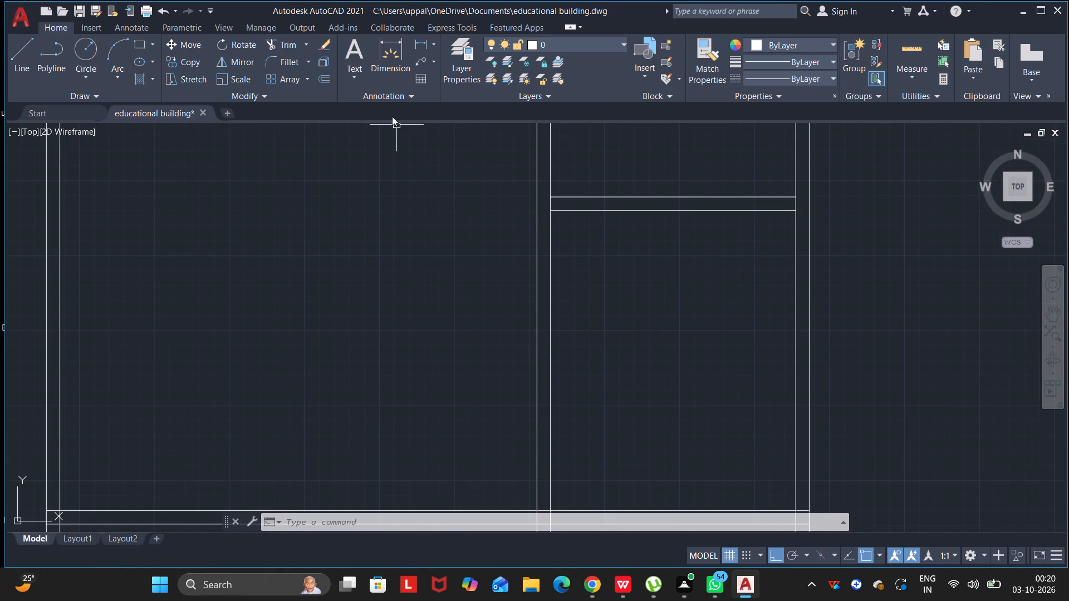
left_click(290, 45)
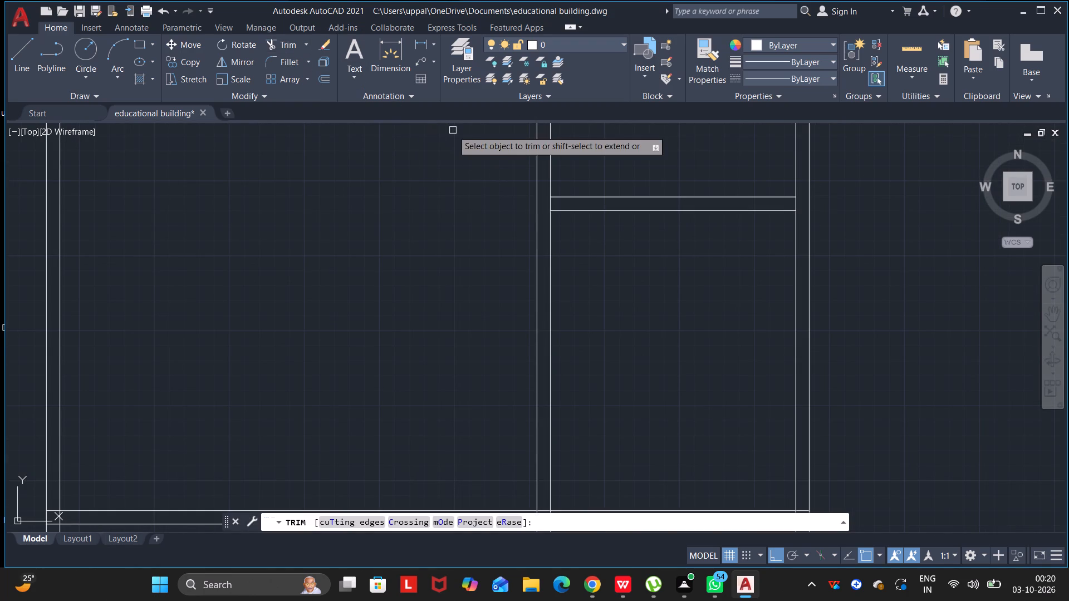
left_click(552, 204)
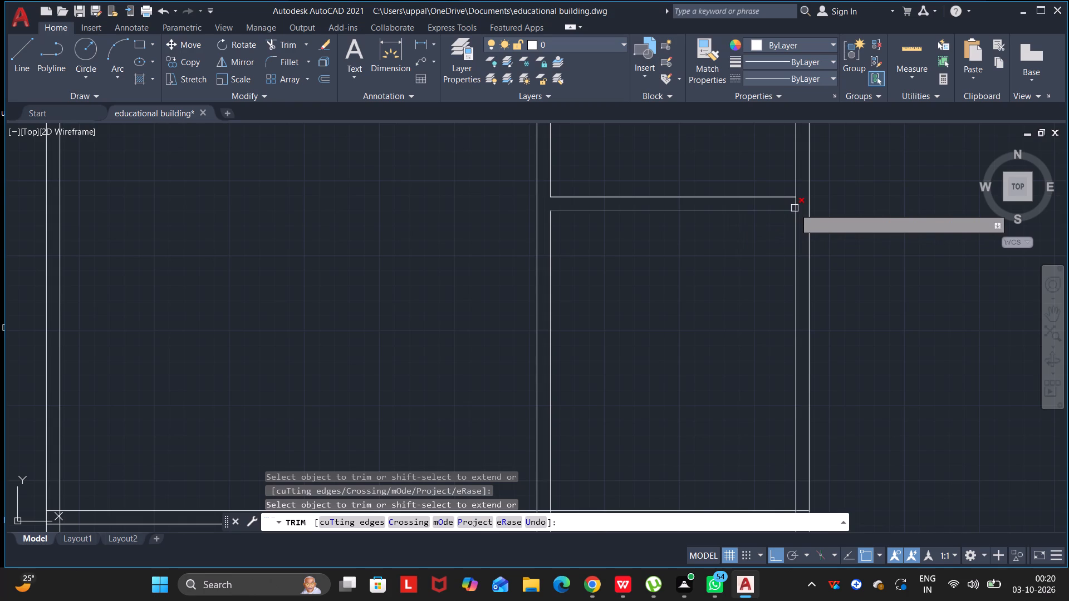
left_click(798, 203)
scroll(686, 285, "down", 3)
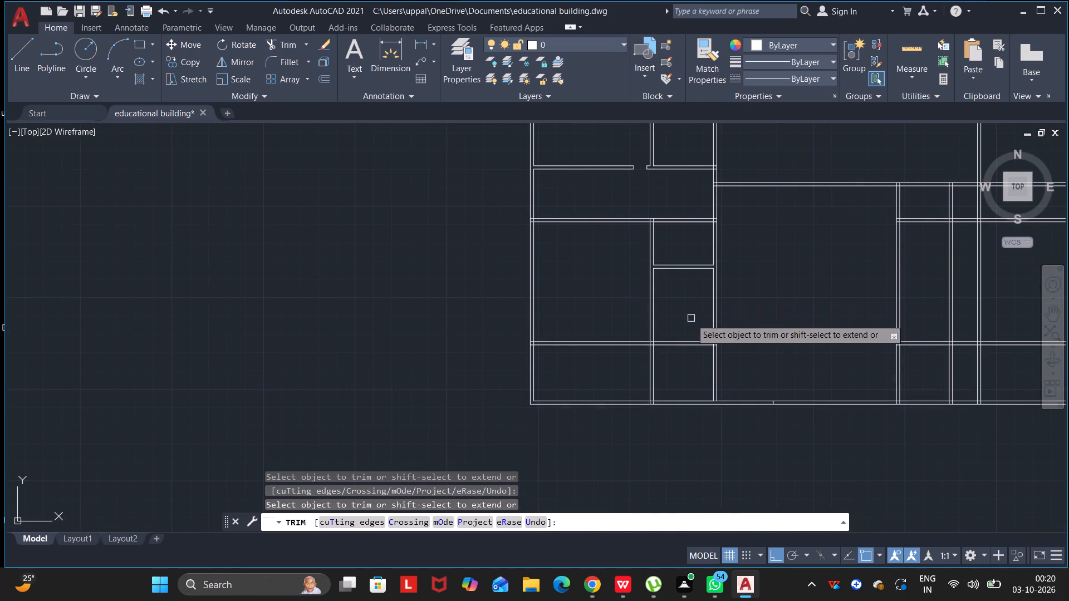
scroll(655, 237, "up", 3)
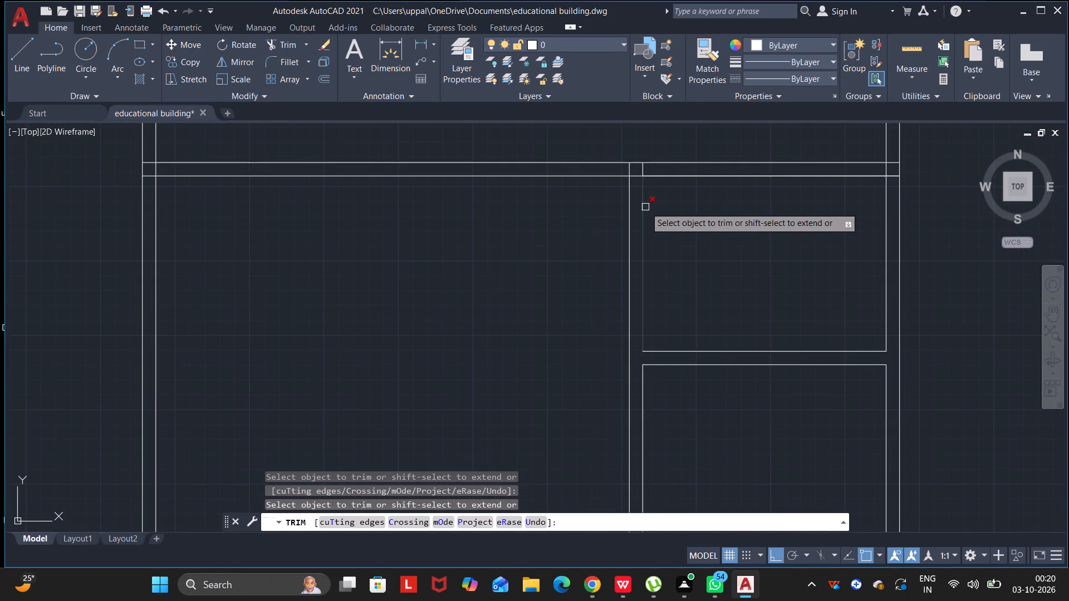
middle_click_drag(645, 207, 665, 263)
left_click_drag(656, 225, 665, 263)
key("Escape")
key("Escape")
key("Escape")
key("Escape")
key("Escape")
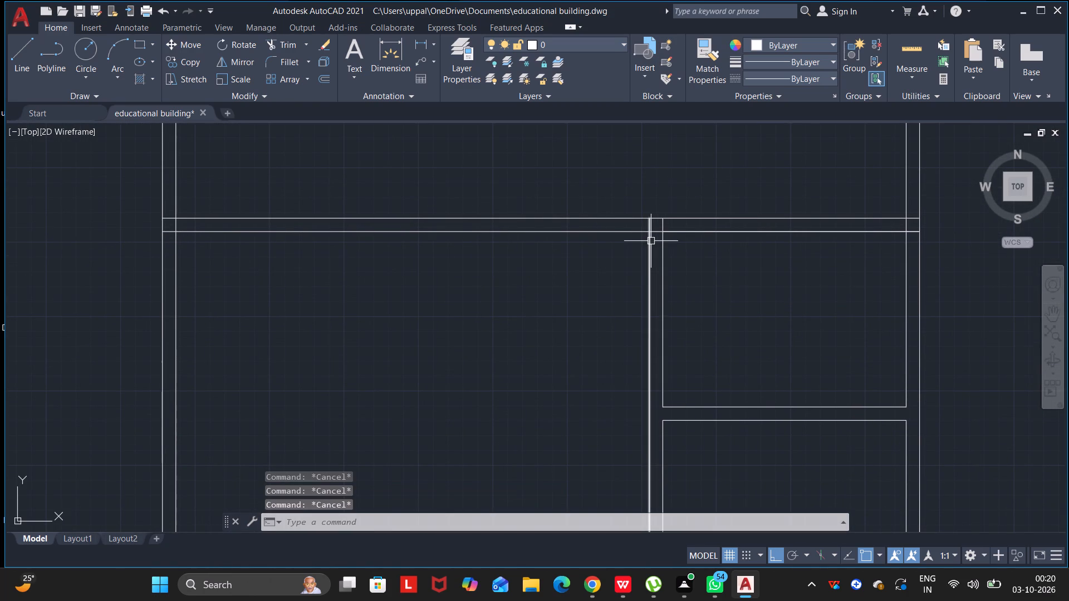
Draw a short line across the interior vertical partition, along the south face of the horizontal wall it meets at its north end.
key("l")
key("Return")
scroll(651, 229, "up", 2)
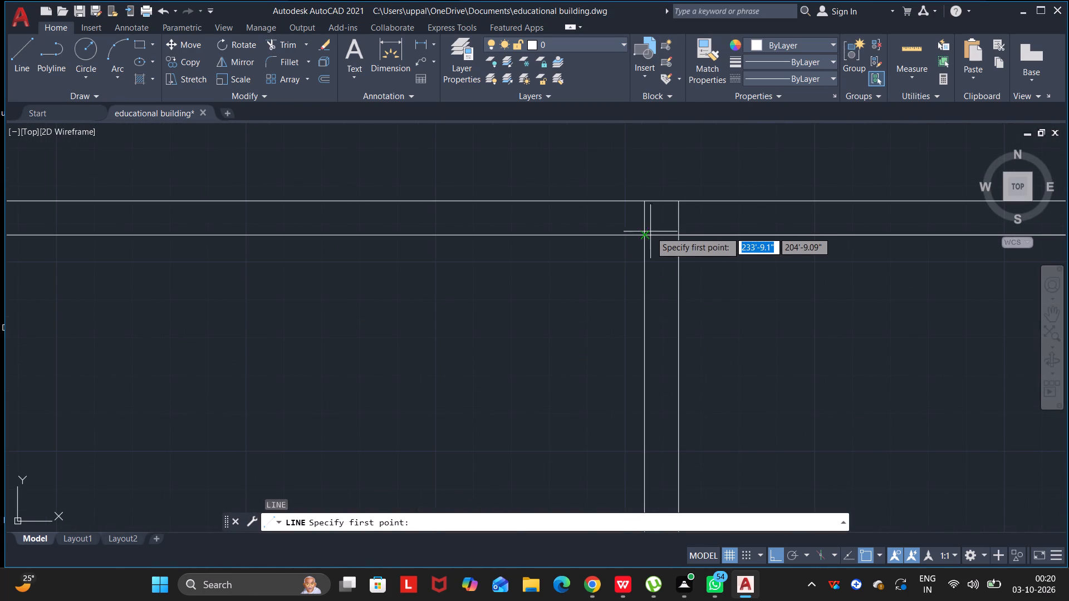
left_click(646, 234)
left_click(676, 235)
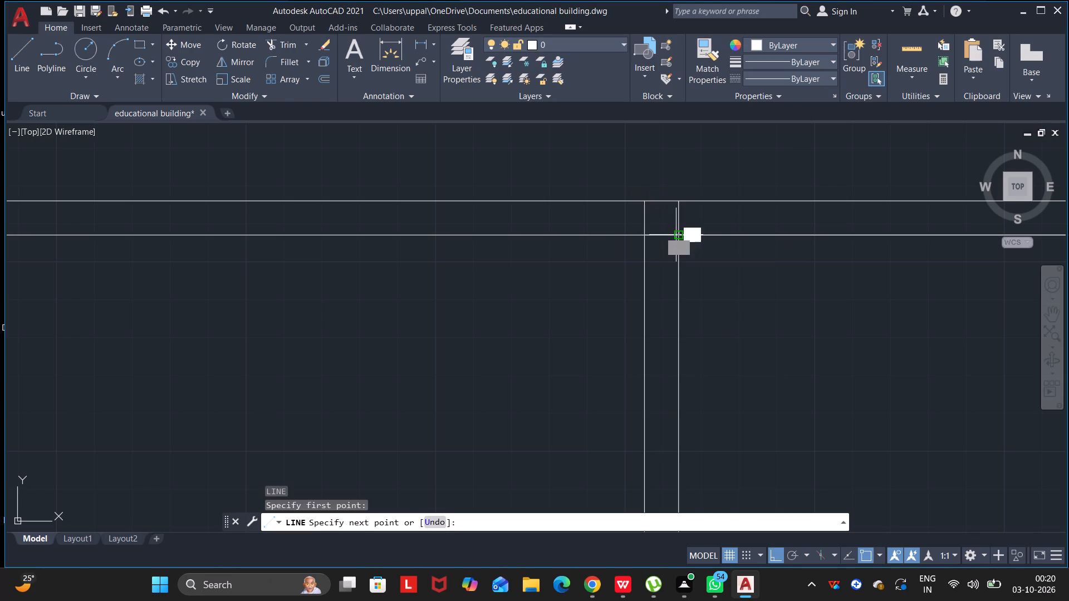
key("Escape")
key("Escape")
key("Escape")
Offset the short line across the vertical partition 9" to the south as the first door jamb.
scroll(713, 279, "down", 2)
scroll(698, 266, "up", 1)
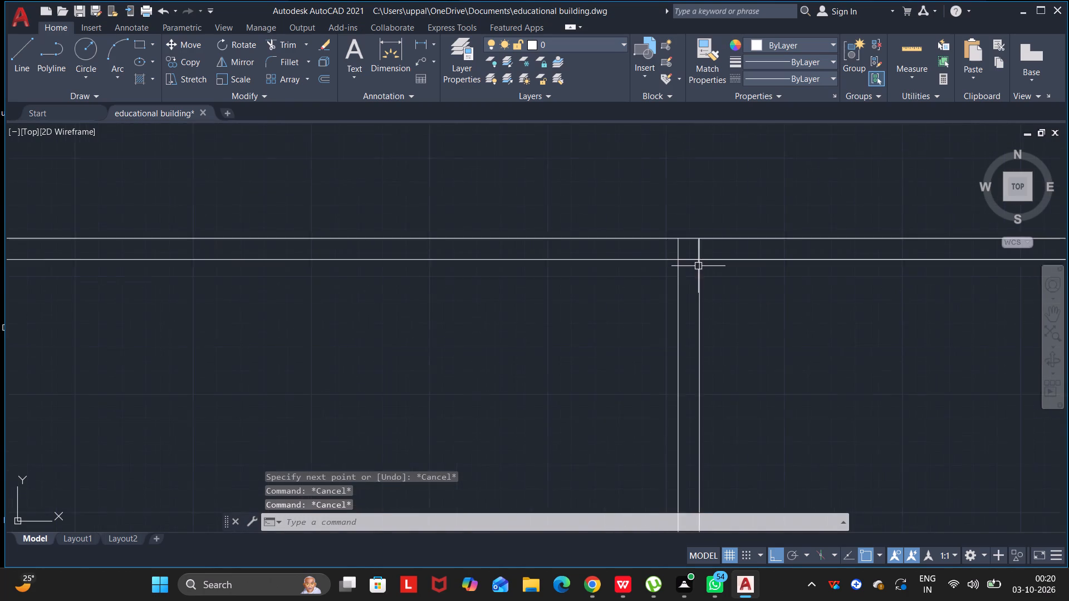
scroll(698, 266, "up", 1)
left_click(686, 254)
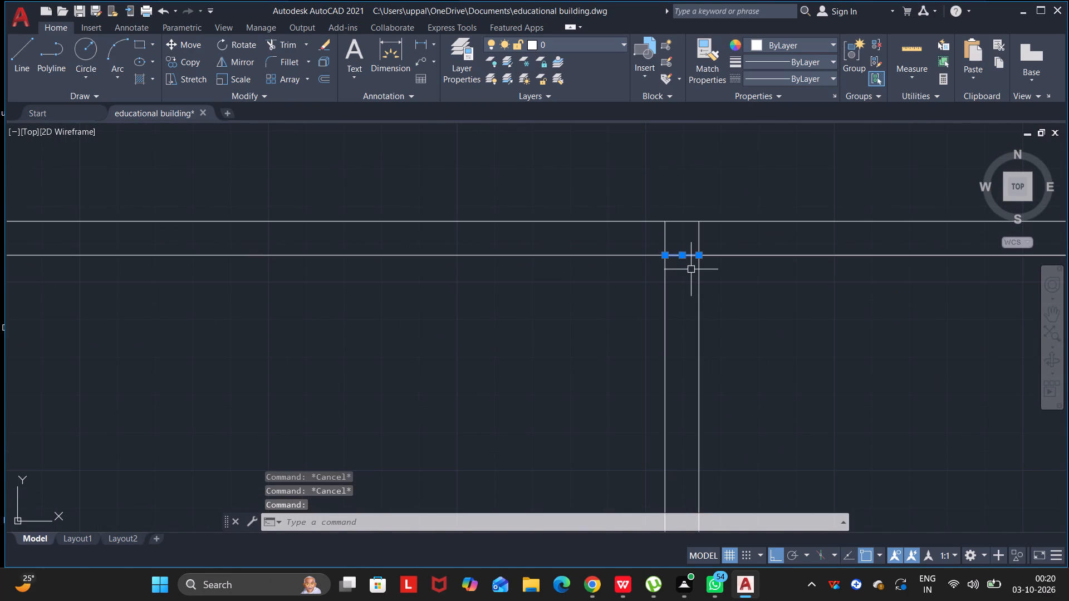
key("o")
key("Return")
left_click(689, 255)
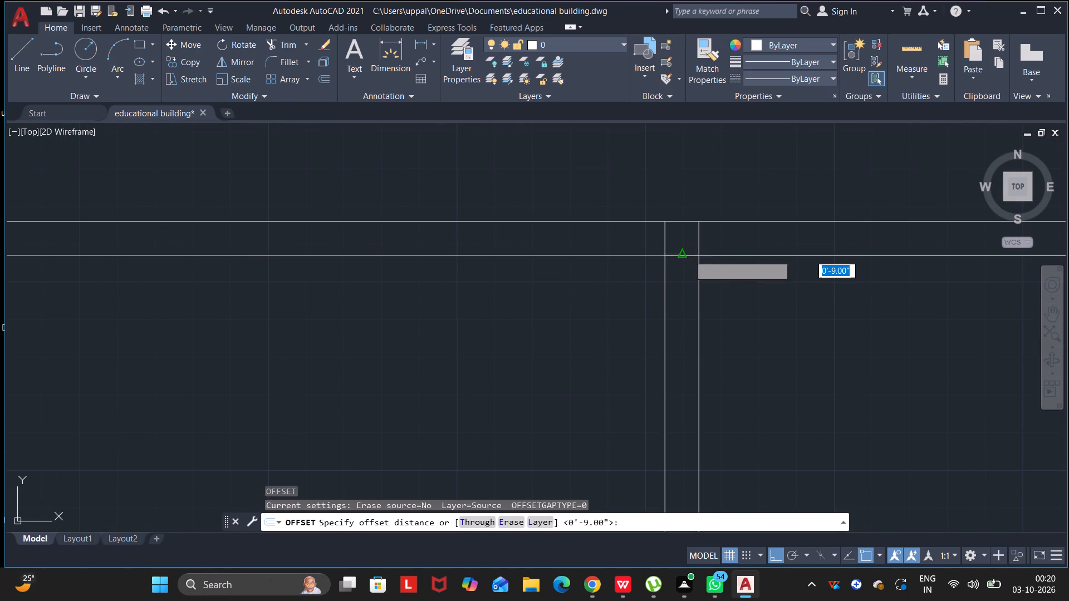
key("9")
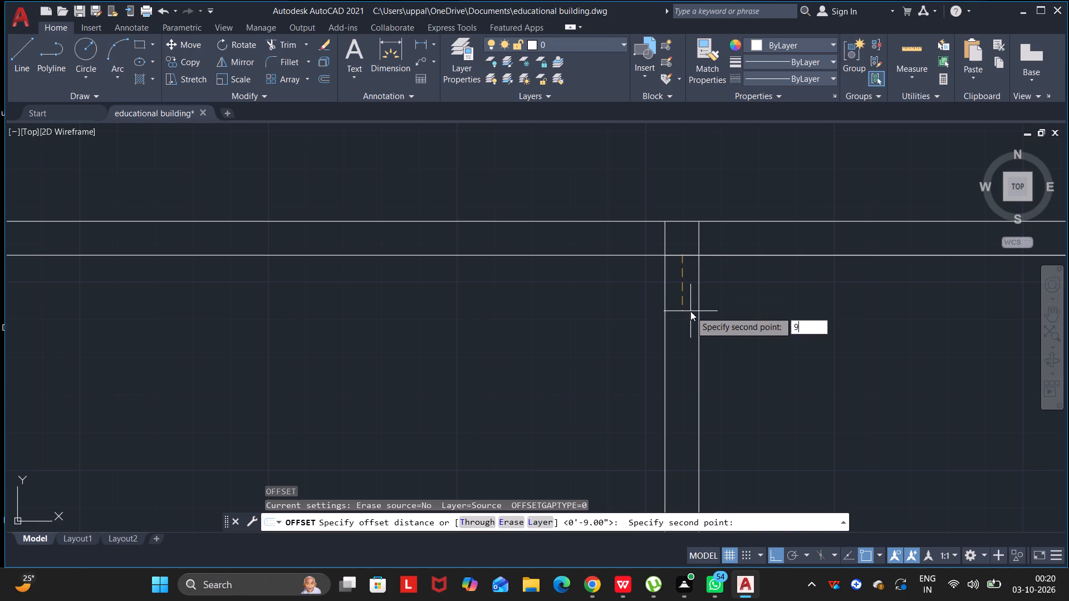
key("Return")
left_click(690, 311)
key("Escape")
key("Escape")
key("Escape")
key("Escape")
Offset the first door jamb line 36" to the south to mark the opening's other jamb.
left_click(685, 291)
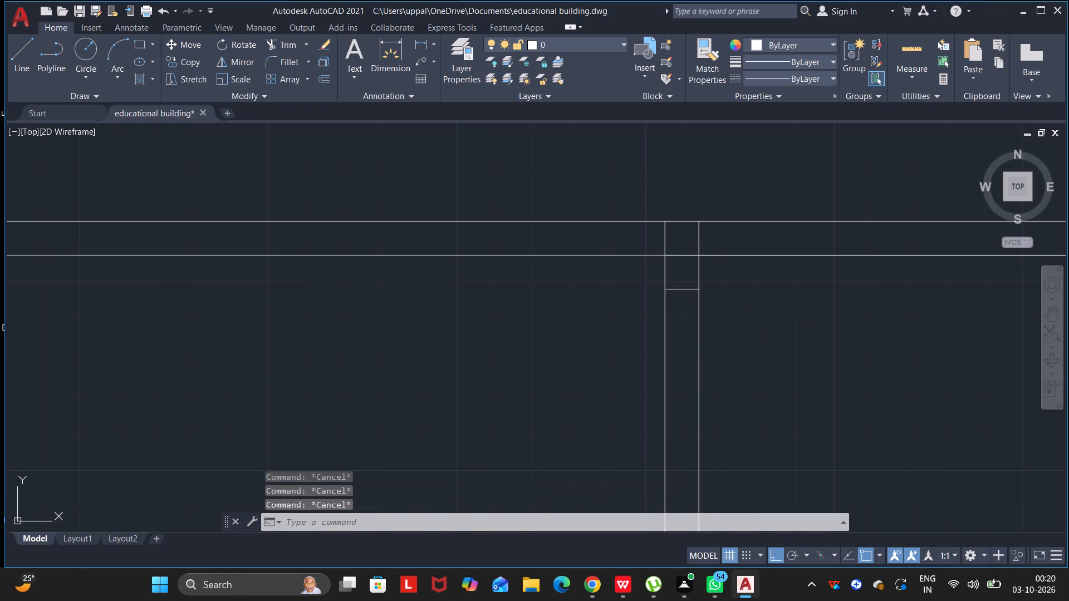
key("o")
key("Return")
left_click(685, 291)
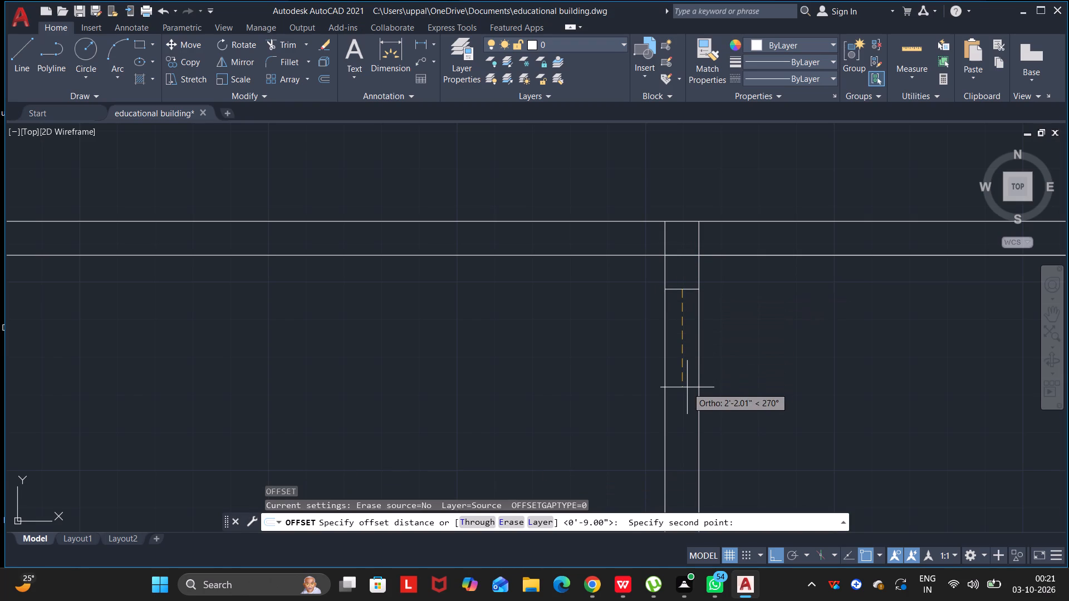
type("36")
key("Return")
scroll(687, 387, "up", 1)
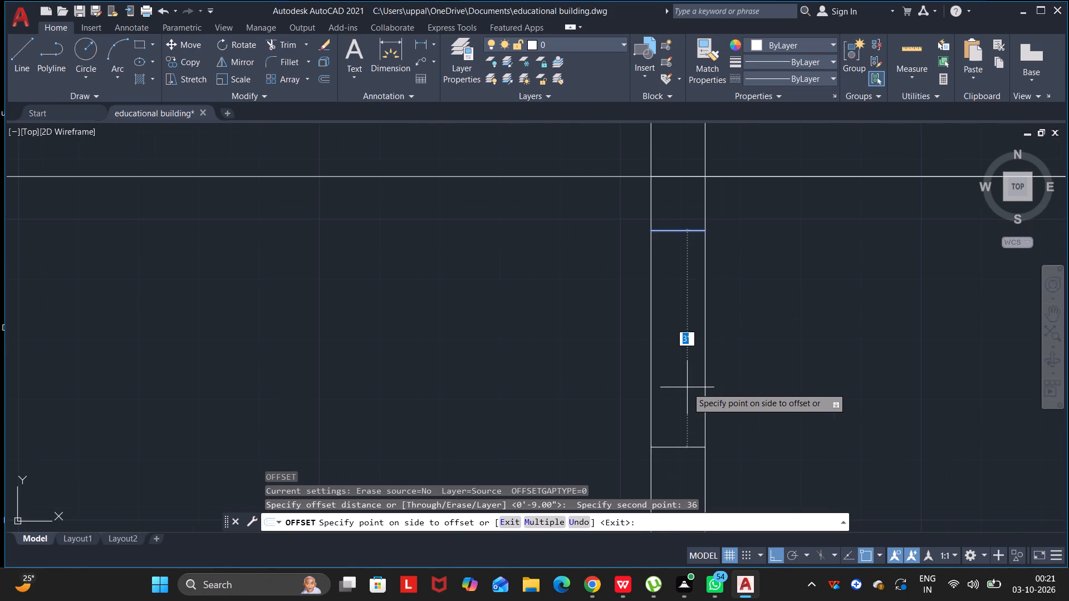
left_click(687, 387)
key("Escape")
key("Escape")
key("Escape")
key("Escape")
key("Escape")
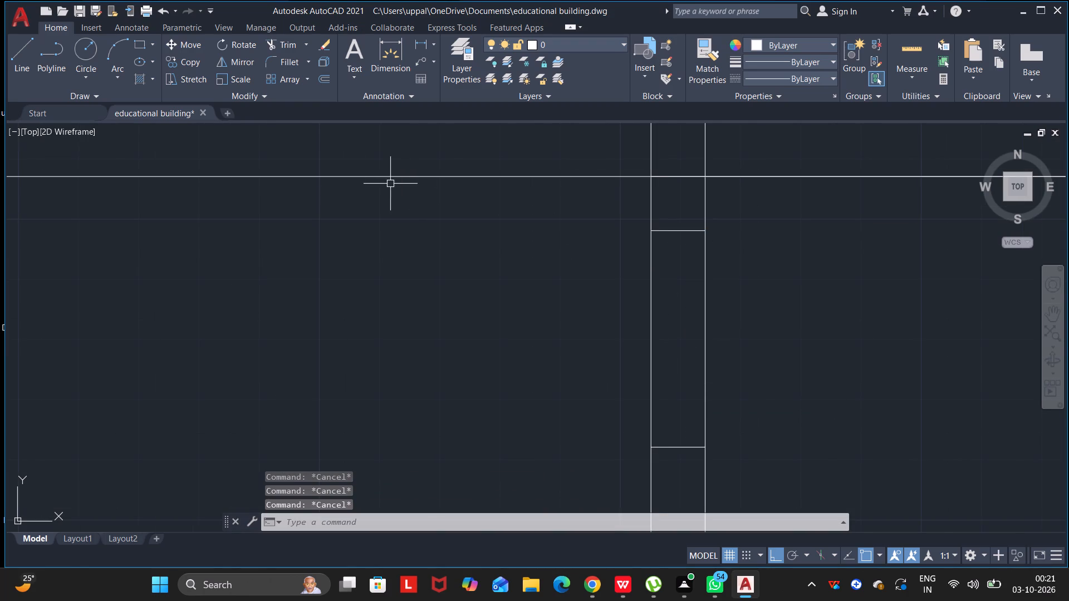
Trim both faces of the vertical partition between the two jamb lines to open the 36" doorway.
left_click(277, 40)
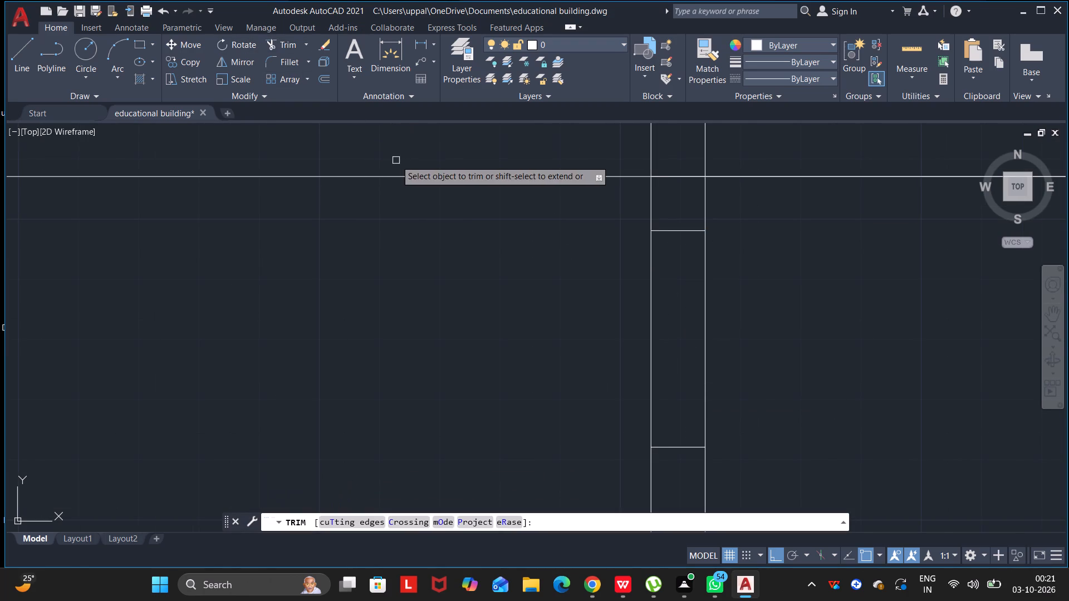
left_click(639, 316)
left_click_drag(639, 316, 810, 313)
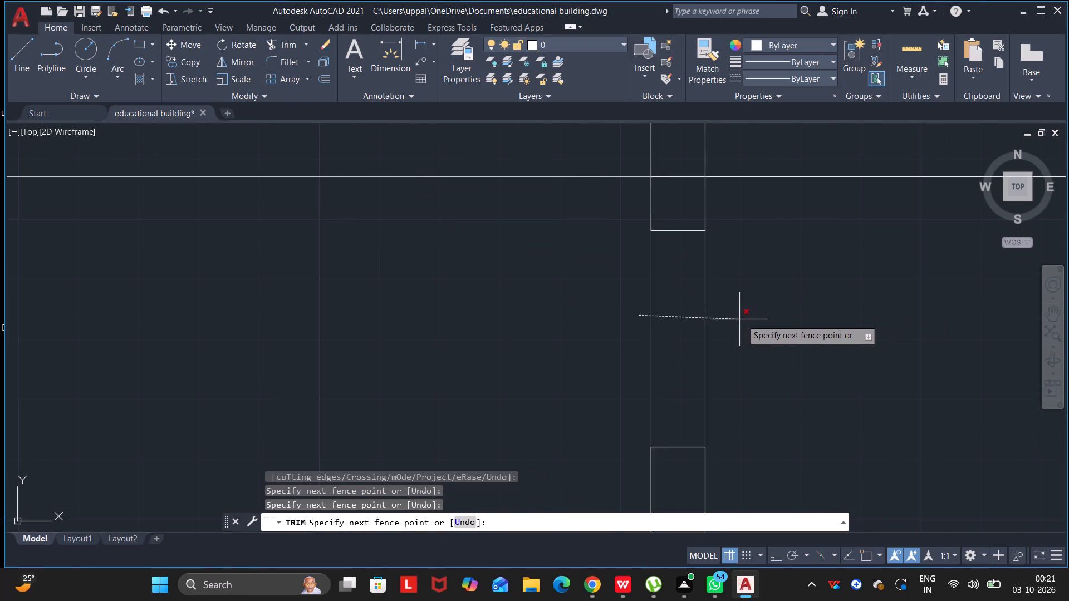
left_click(748, 319)
key("Escape")
key("Escape")
key("Escape")
key("Escape")
key("Escape")
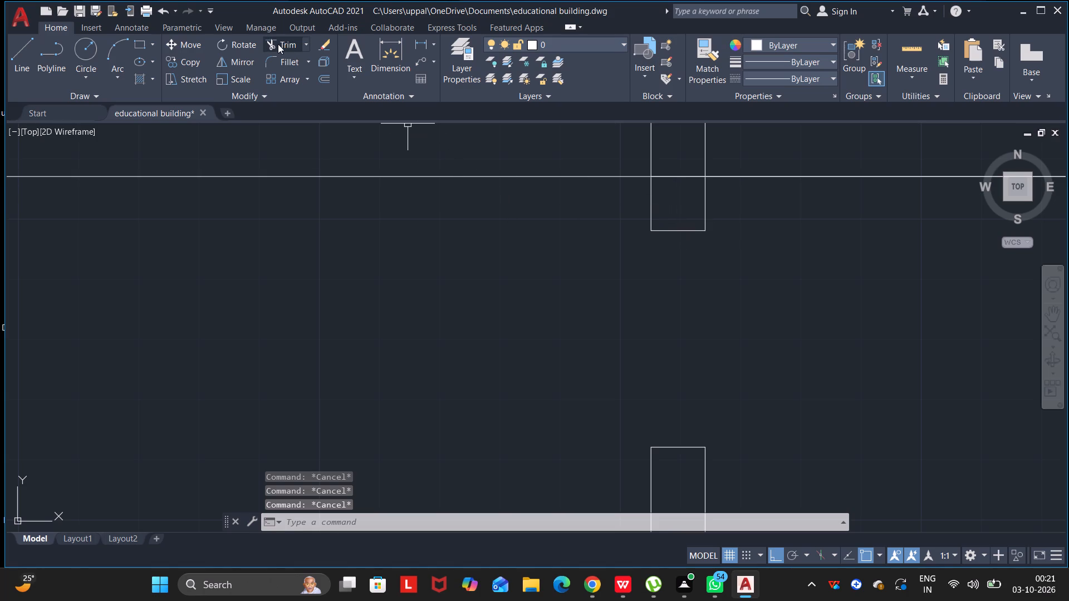
Trim the overlapping lines where the vertical partition's north stub meets the horizontal wall.
left_click(277, 43)
scroll(595, 200, "down", 3)
scroll(609, 195, "up", 2)
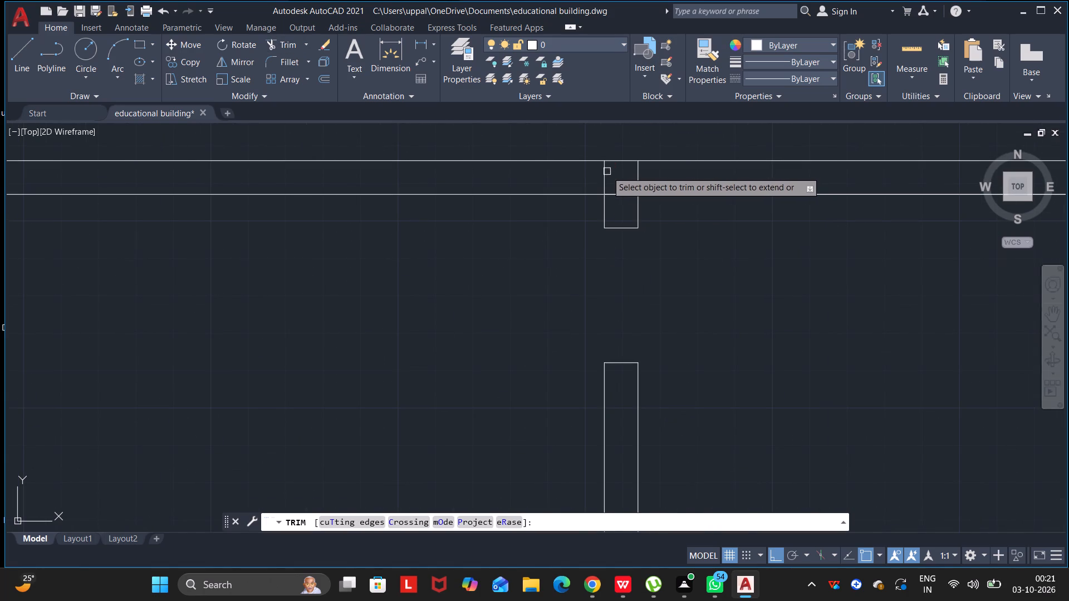
left_click(605, 173)
left_click(639, 178)
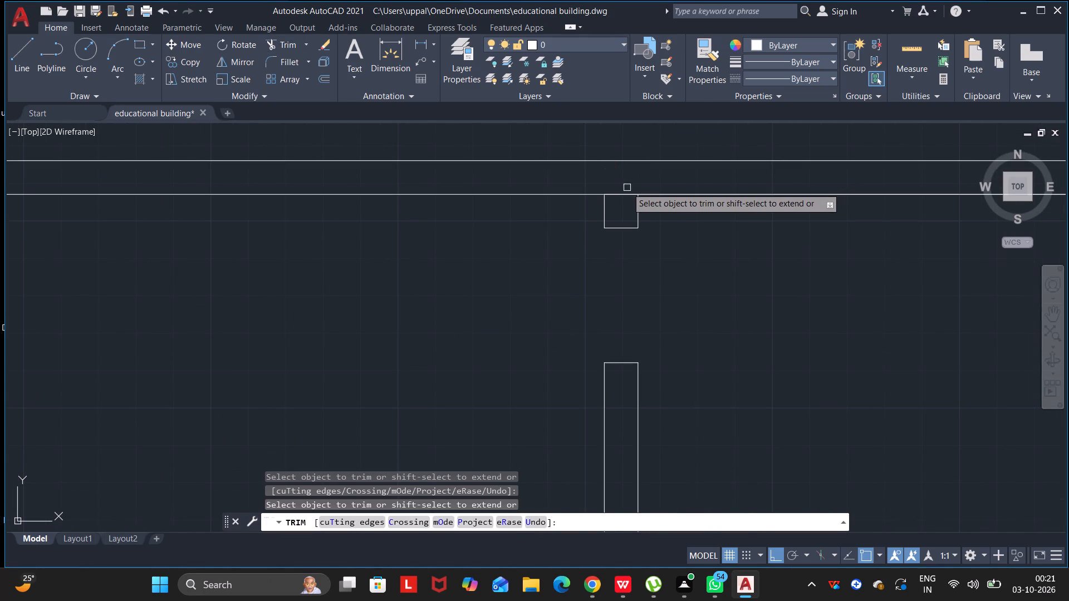
left_click(627, 192)
left_click(626, 194)
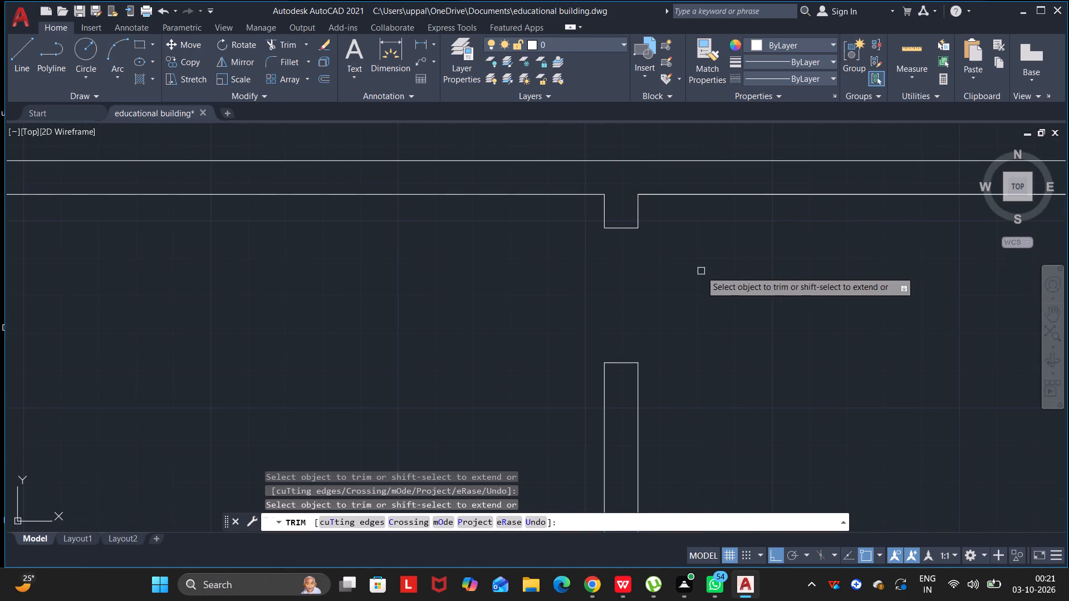
scroll(702, 272, "down", 1)
key("Escape")
key("Escape")
key("Escape")
key("Escape")
scroll(755, 339, "down", 3)
Draw a closing line across the horizontal wall, in line with the east face of the door stub.
middle_click_drag(748, 346, 734, 340)
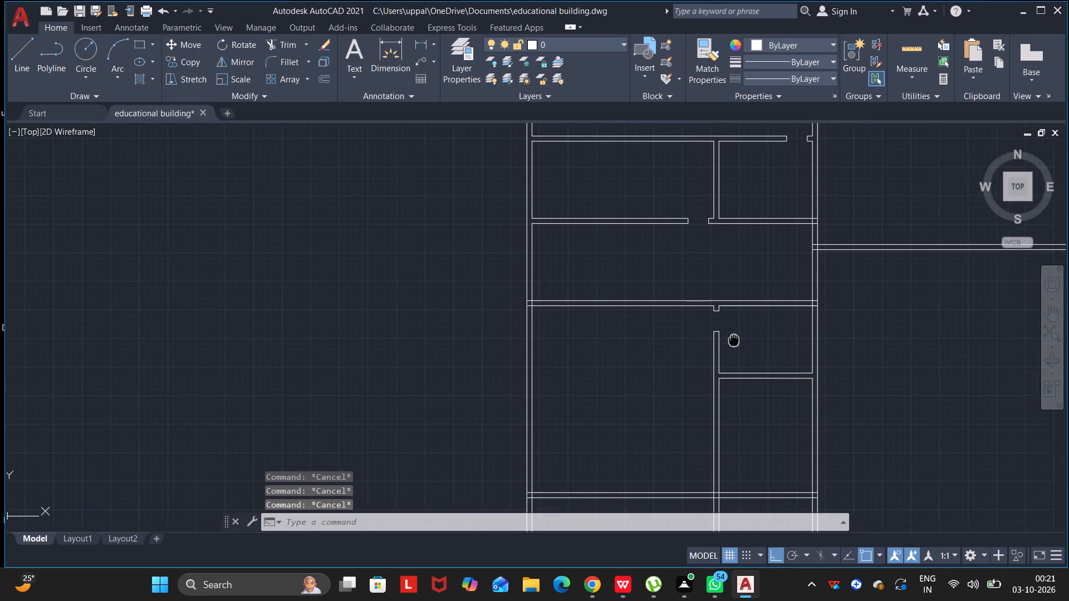
middle_click_drag(734, 340, 571, 291)
left_click_drag(729, 338, 571, 291)
scroll(556, 243, "up", 2)
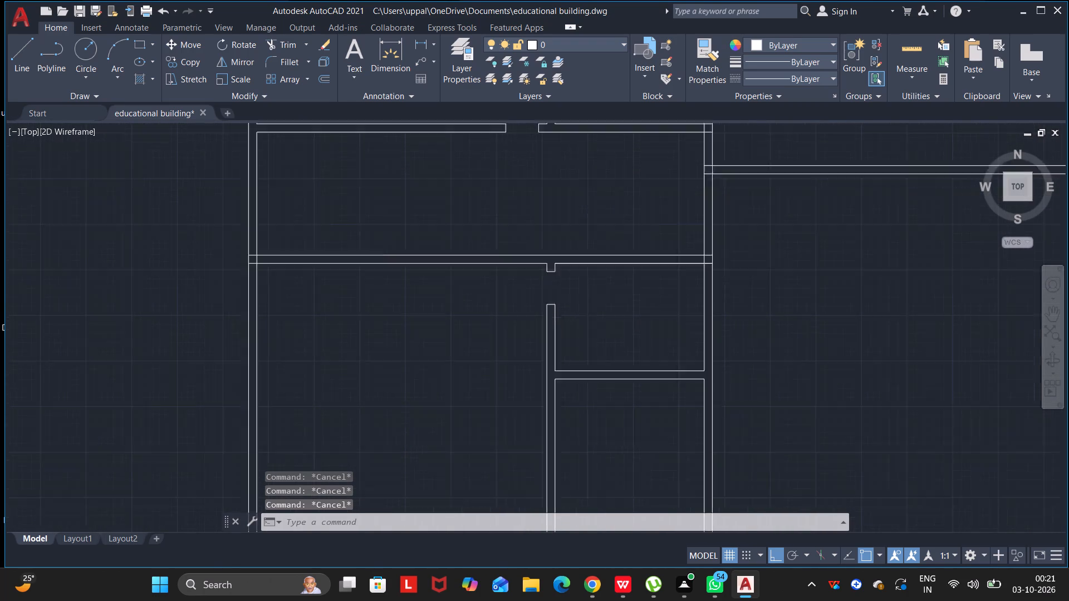
scroll(556, 243, "up", 1)
key("l")
key("Return")
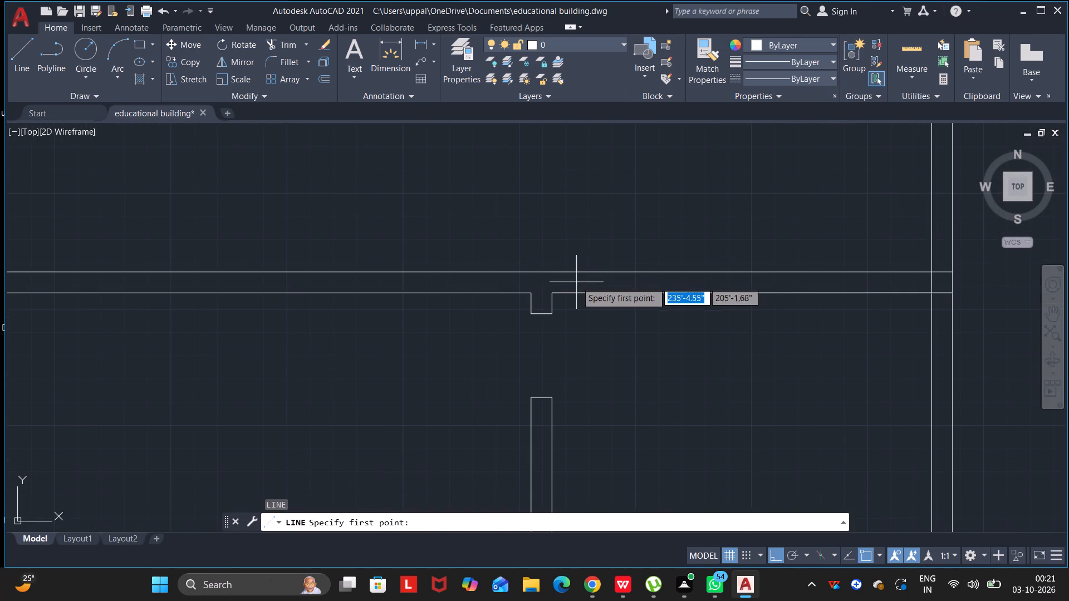
left_click(554, 294)
left_click(554, 271)
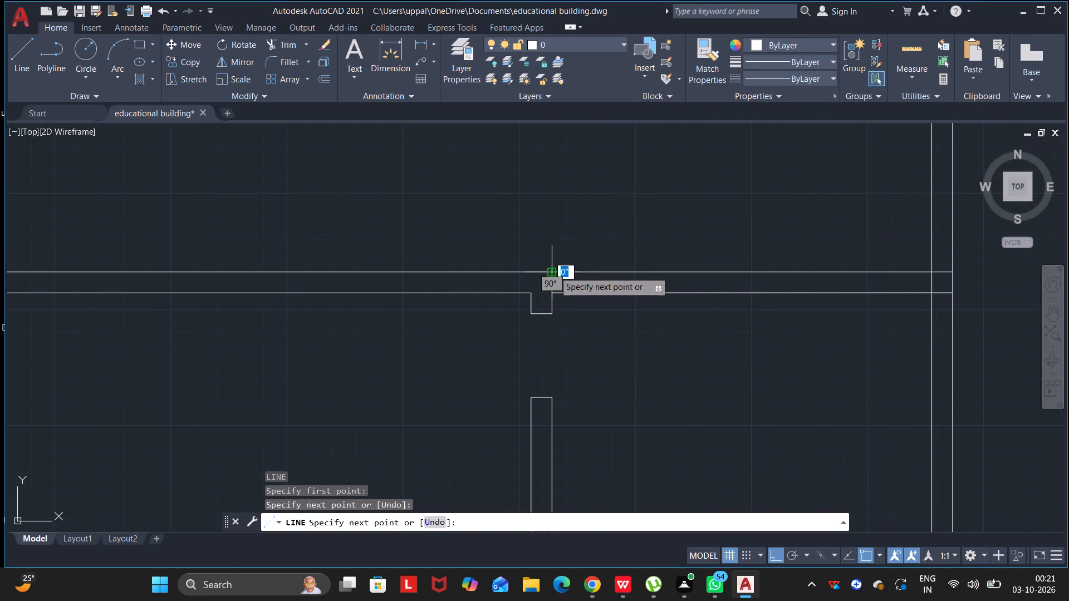
key("Escape")
key("Escape")
key("Escape")
key("Escape")
key("Escape")
Trim away the horizontal wall's two lines from the closing line east to the vertical wall.
double_click(281, 42)
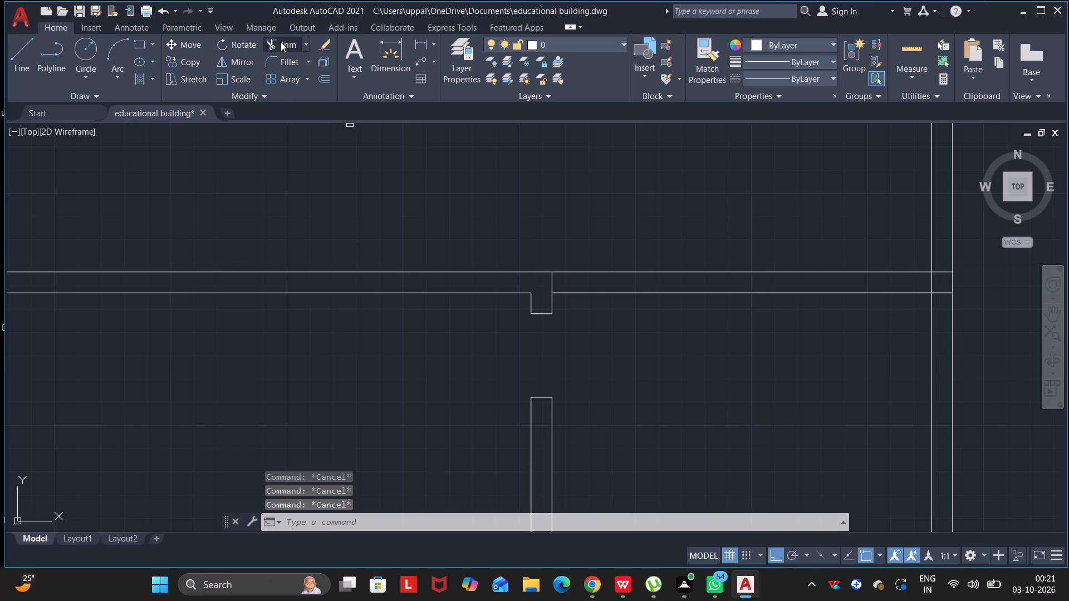
left_click_drag(597, 195, 651, 324)
key("Escape")
key("Escape")
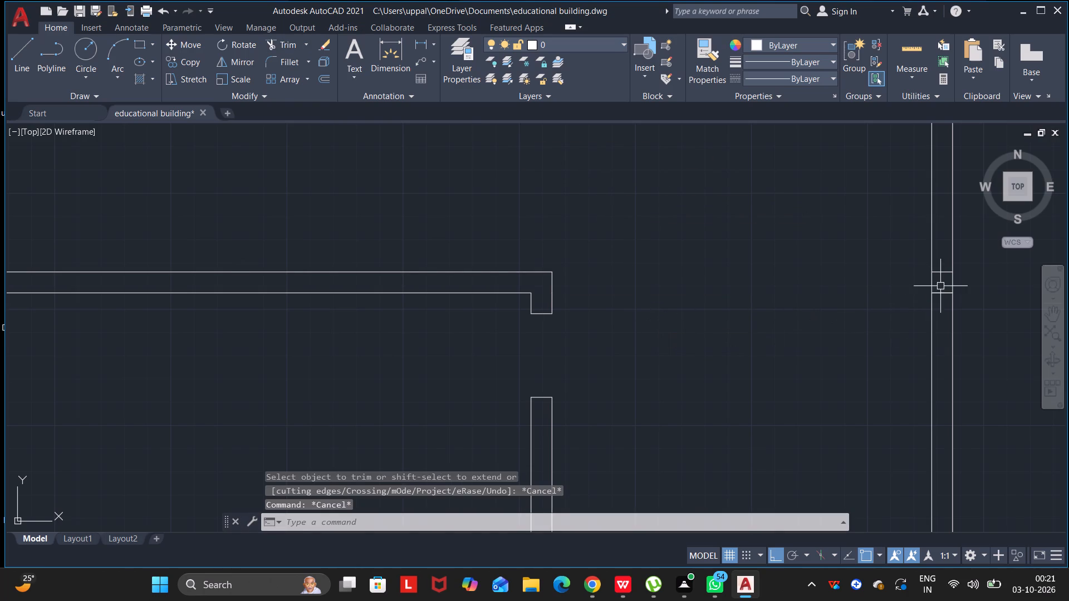
key("Escape")
key("Escape")
Trim the two leftover horizontal wall pieces between the faces of the eastern vertical wall.
left_click(272, 51)
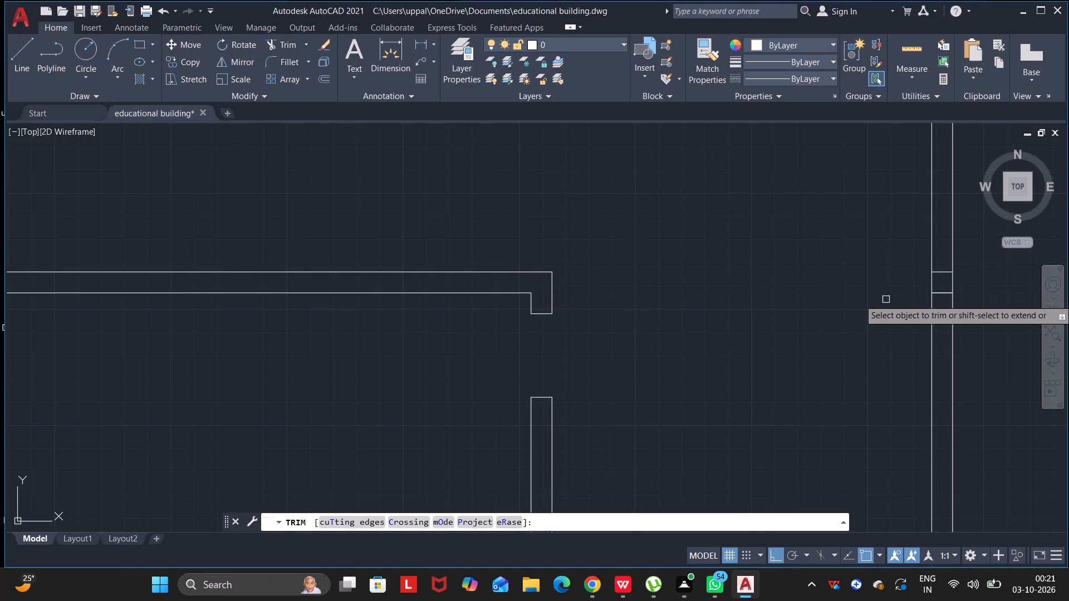
scroll(941, 297, "up", 2)
left_click_drag(942, 205, 966, 310)
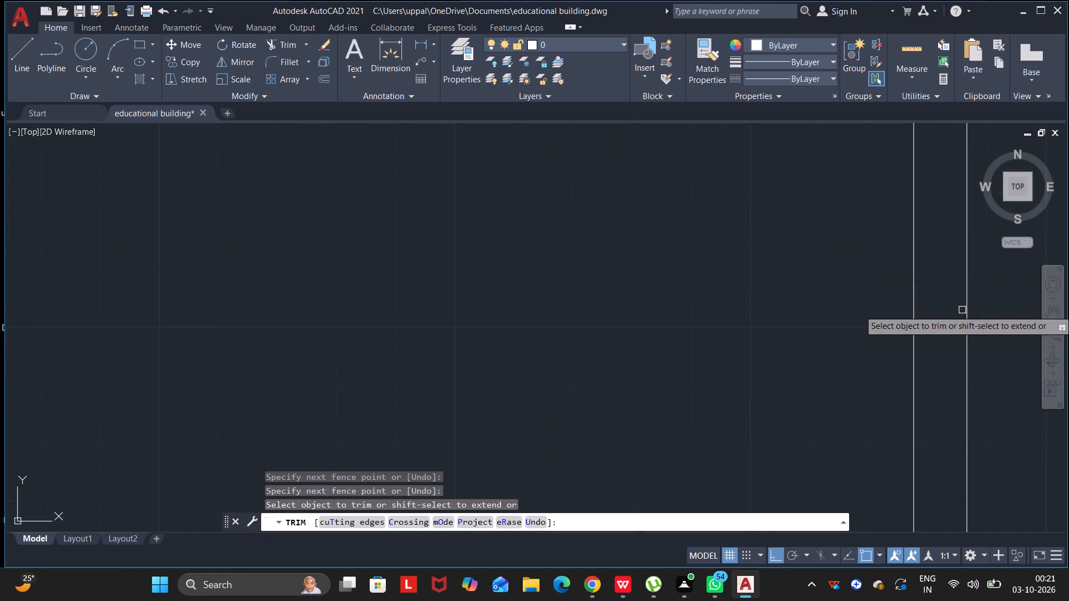
key("Escape")
key("Escape")
key("Escape")
key("Escape")
Trim the overlapping lines where the horizontal wall with the door stub meets the west outer wall.
scroll(463, 338, "down", 5)
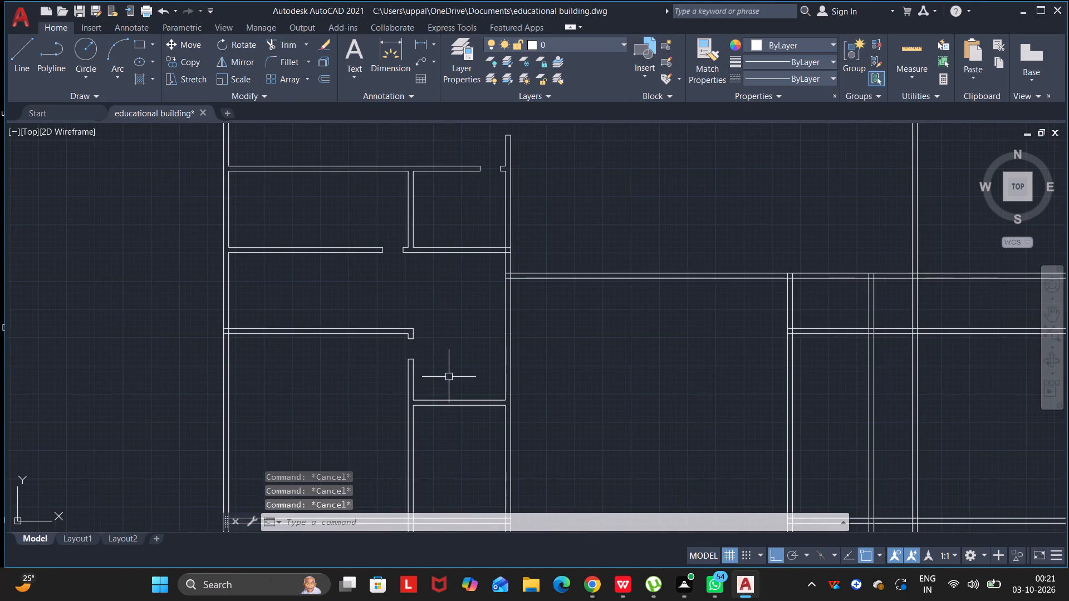
middle_click_drag(445, 378, 562, 307)
left_click_drag(448, 371, 562, 307)
scroll(345, 250, "up", 4)
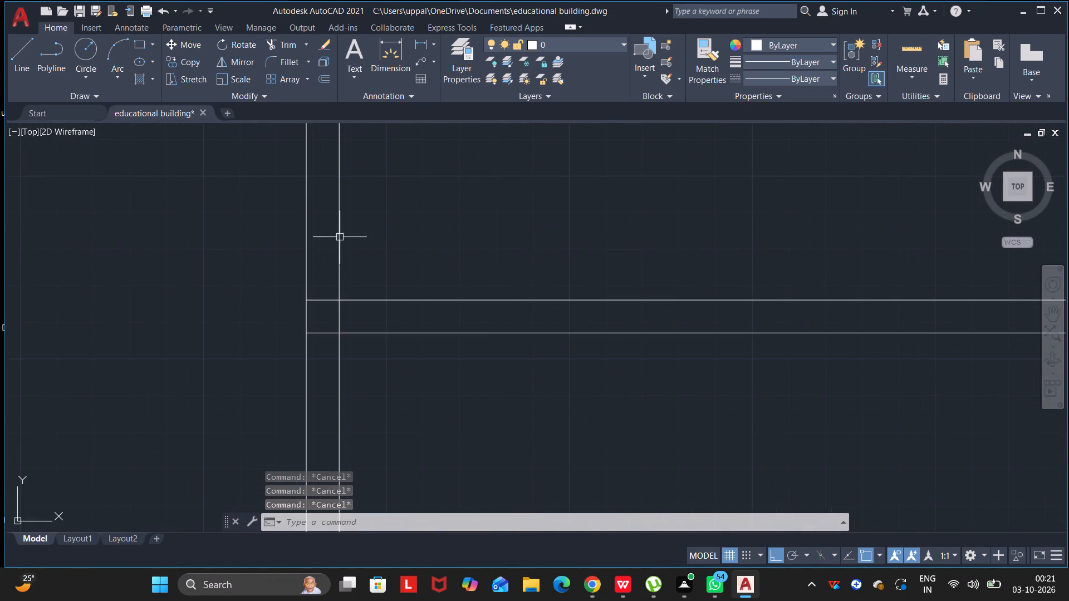
left_click(280, 43)
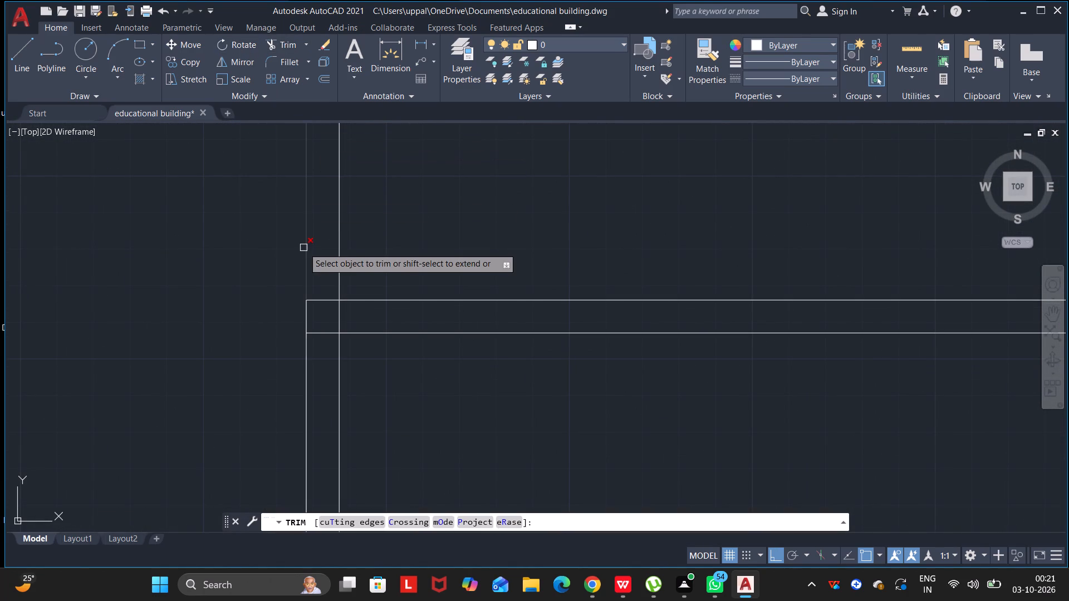
scroll(321, 289, "up", 4)
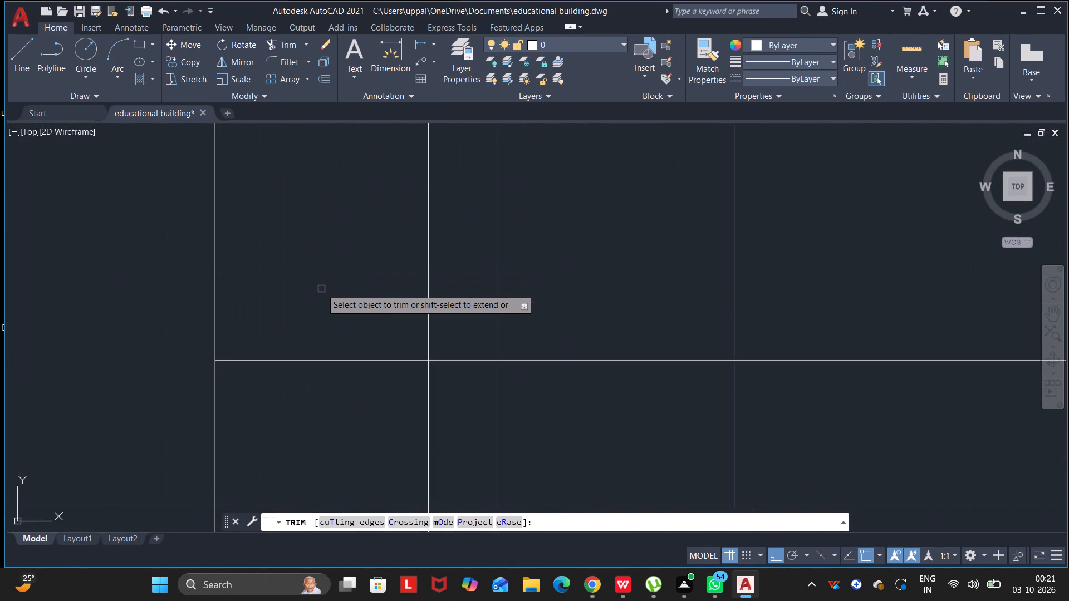
scroll(321, 289, "down", 1)
left_click_drag(321, 289, 321, 296)
left_click_drag(321, 299, 305, 453)
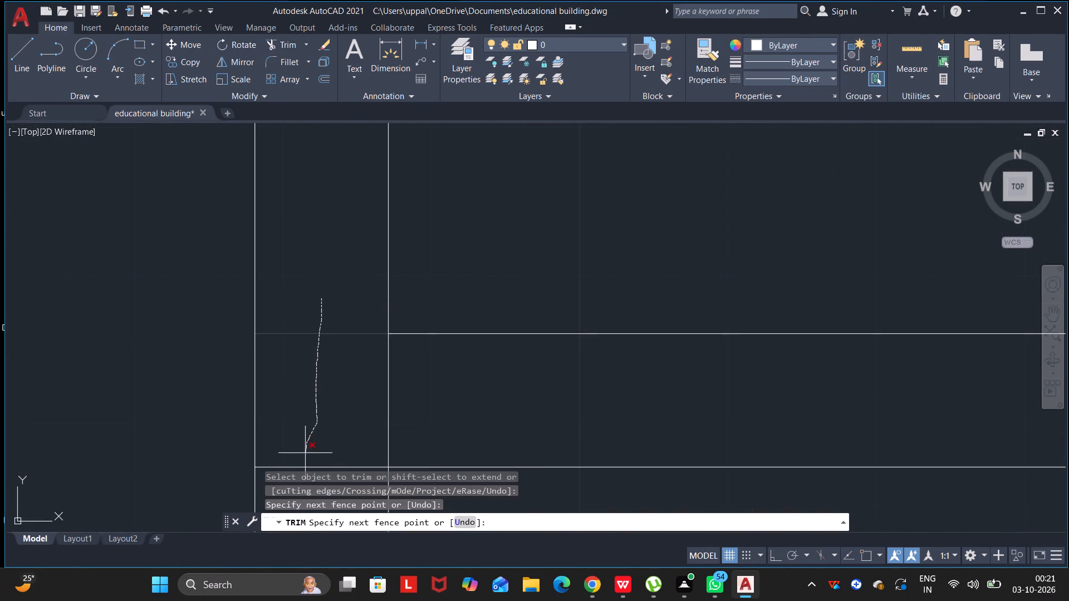
left_click_drag(305, 453, 305, 470)
left_click_drag(364, 400, 403, 402)
scroll(392, 378, "down", 5)
middle_click_drag(411, 357, 385, 253)
left_click_drag(411, 356, 385, 253)
key("Escape")
key("Escape")
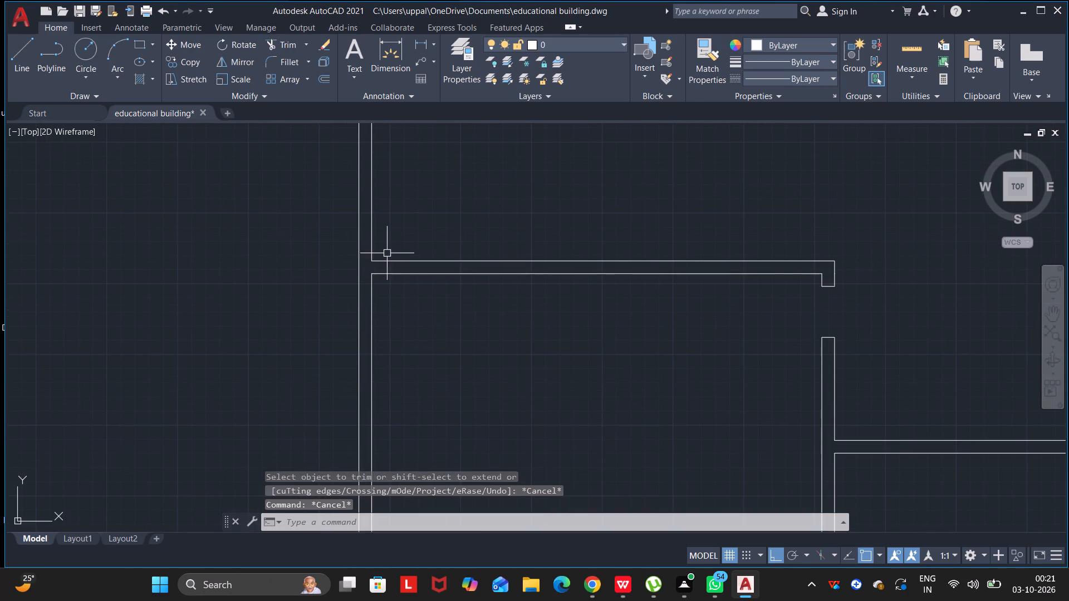
key("Escape")
key("Escape")
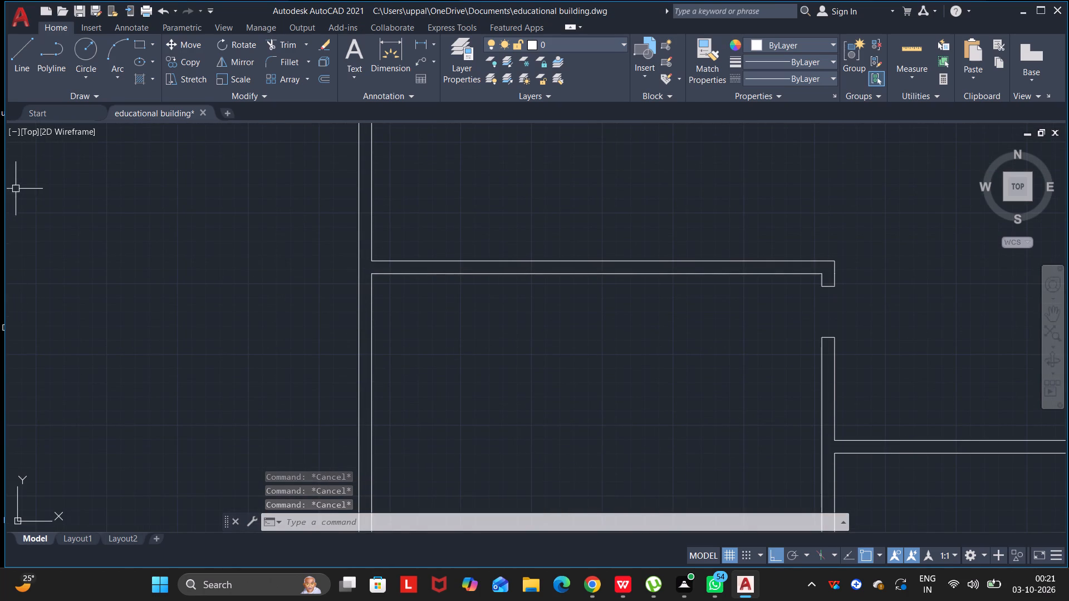
Draw a closing line across the short horizontal partition, just east of the vertical partition below the door opening.
scroll(517, 354, "down", 3)
middle_click_drag(518, 352, 518, 350)
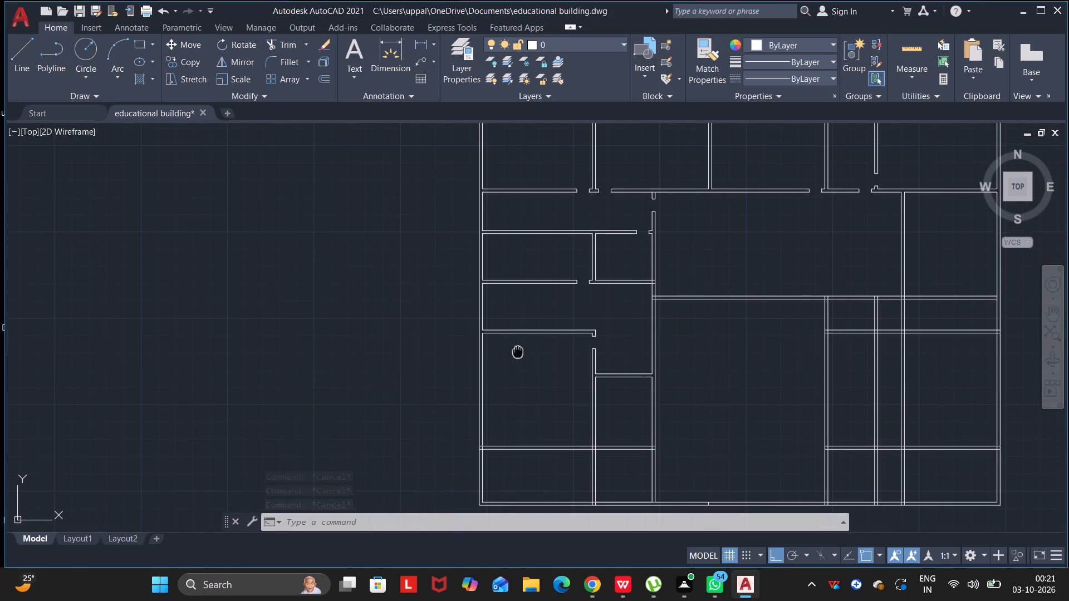
middle_click_drag(518, 350, 514, 245)
left_click_drag(518, 349, 514, 245)
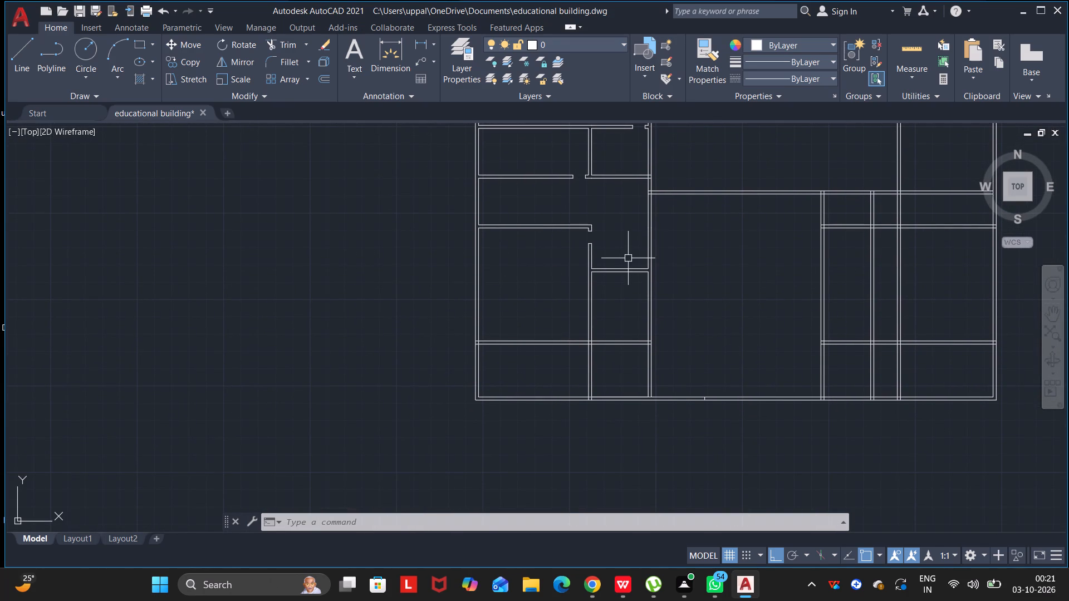
scroll(615, 265, "up", 3)
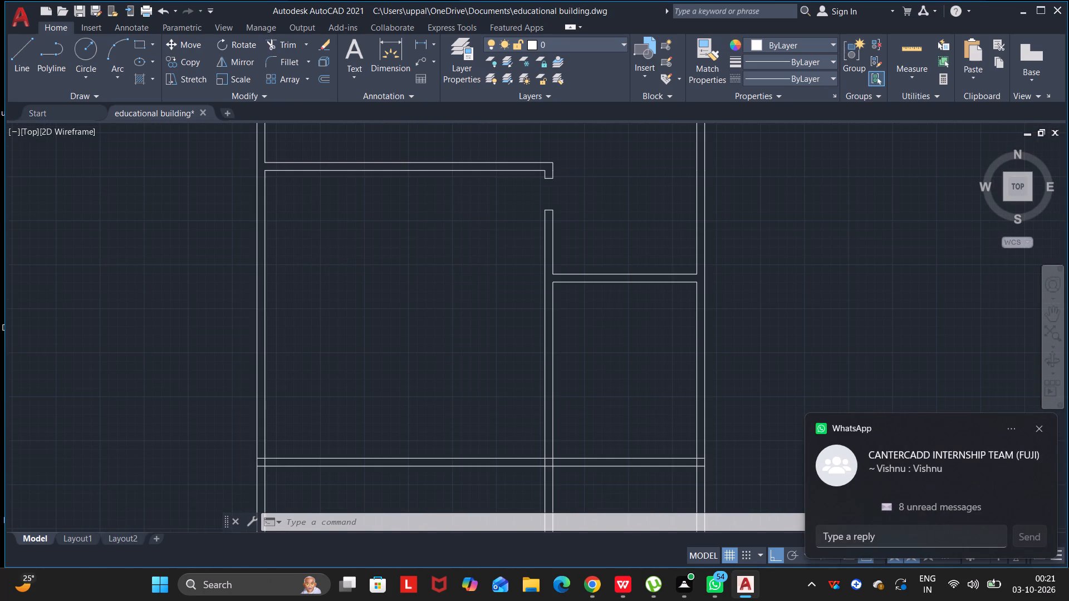
key("l")
key("Return")
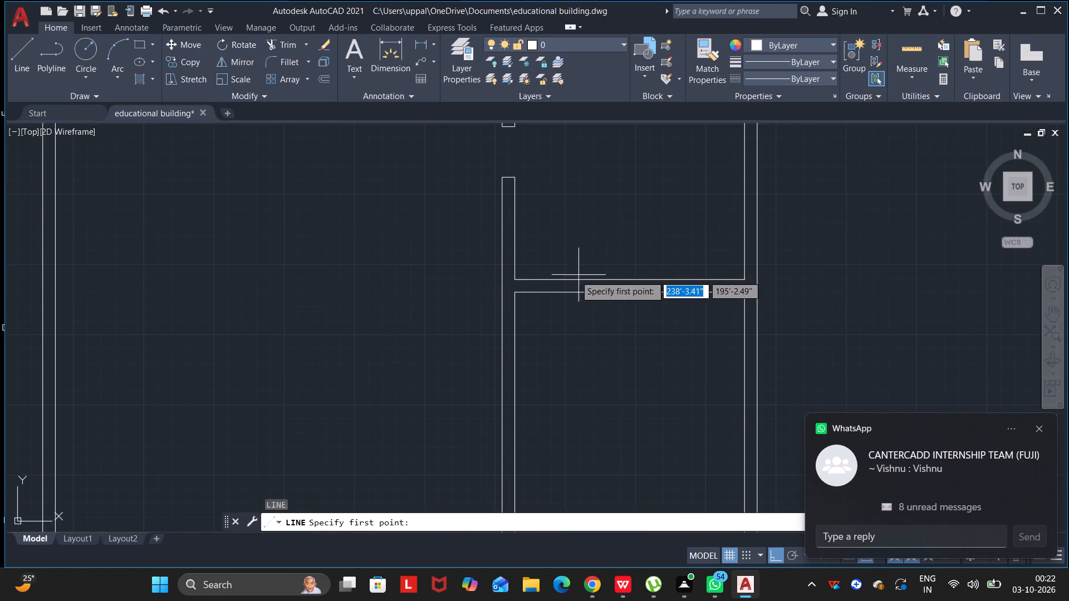
left_click(567, 279)
left_click(567, 295)
key("Escape")
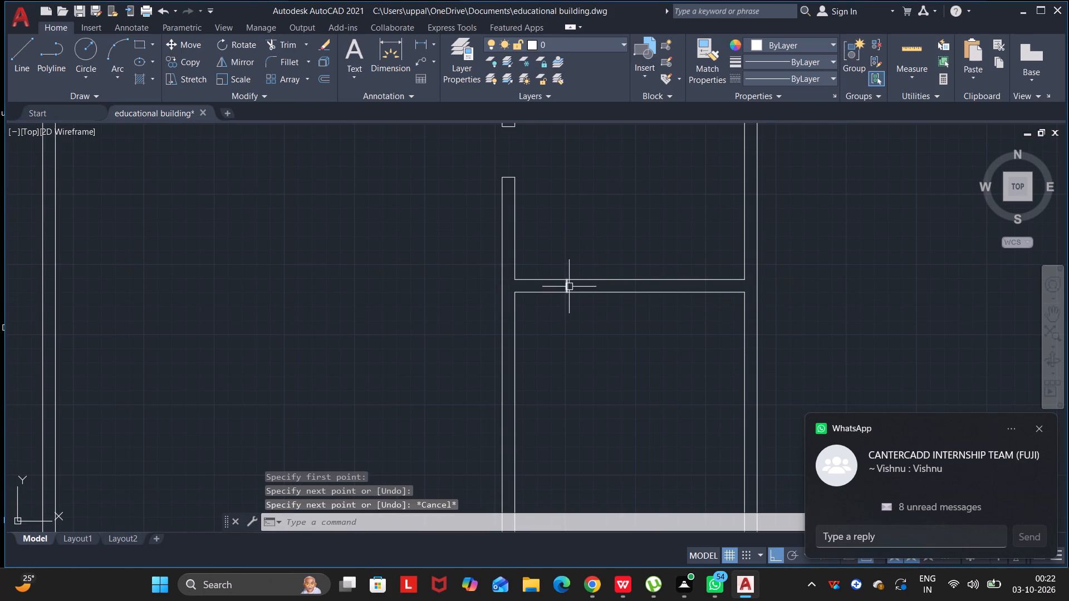
key("Escape")
key("Escape")
key("Escape")
Offset the short closing line 36" east along the horizontal partition.
left_click(567, 286)
key("o")
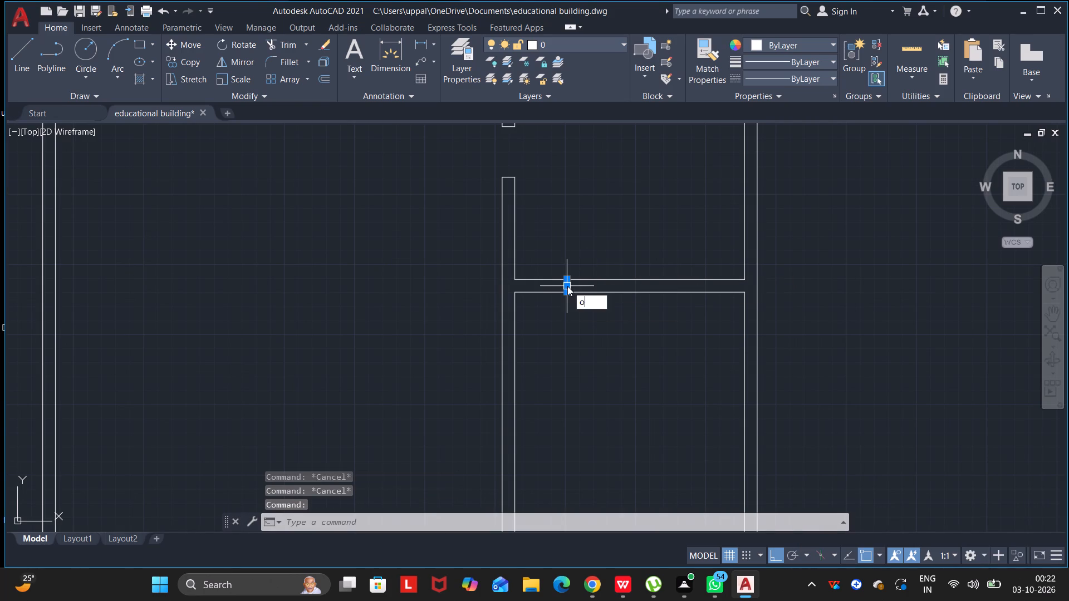
key("Return")
double_click(567, 286)
type("36")
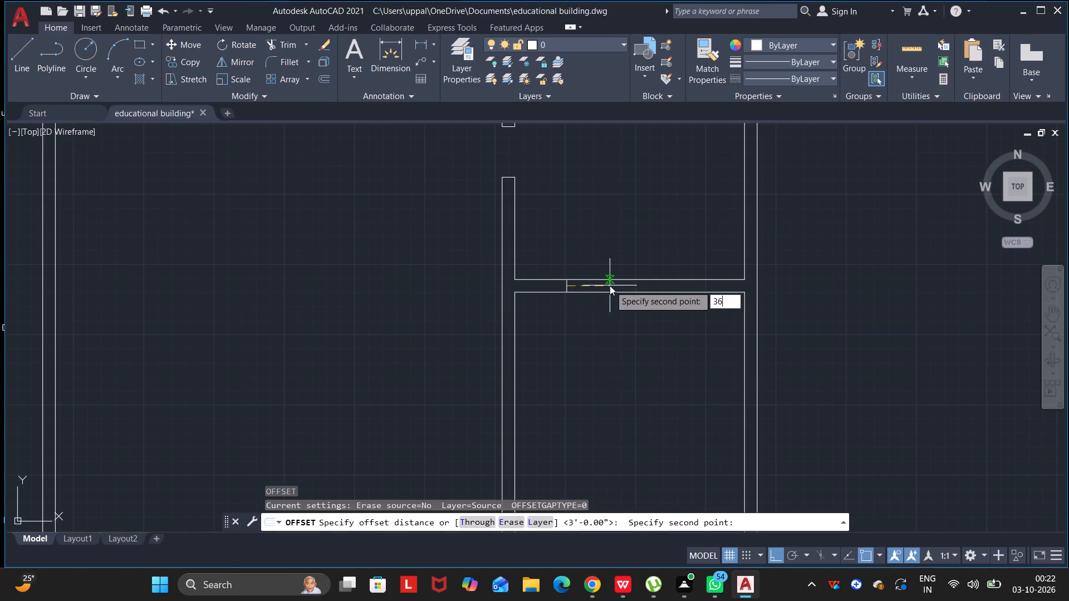
key("Return")
left_click(620, 293)
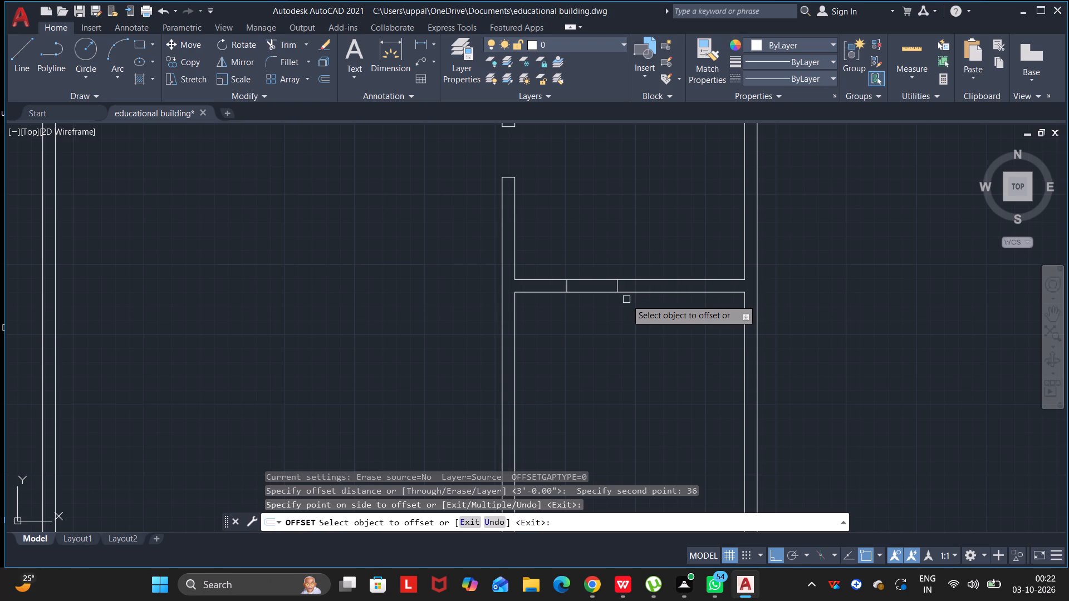
key("Escape")
key("Escape")
key("Escape")
key("Escape")
key("Escape")
key("Escape")
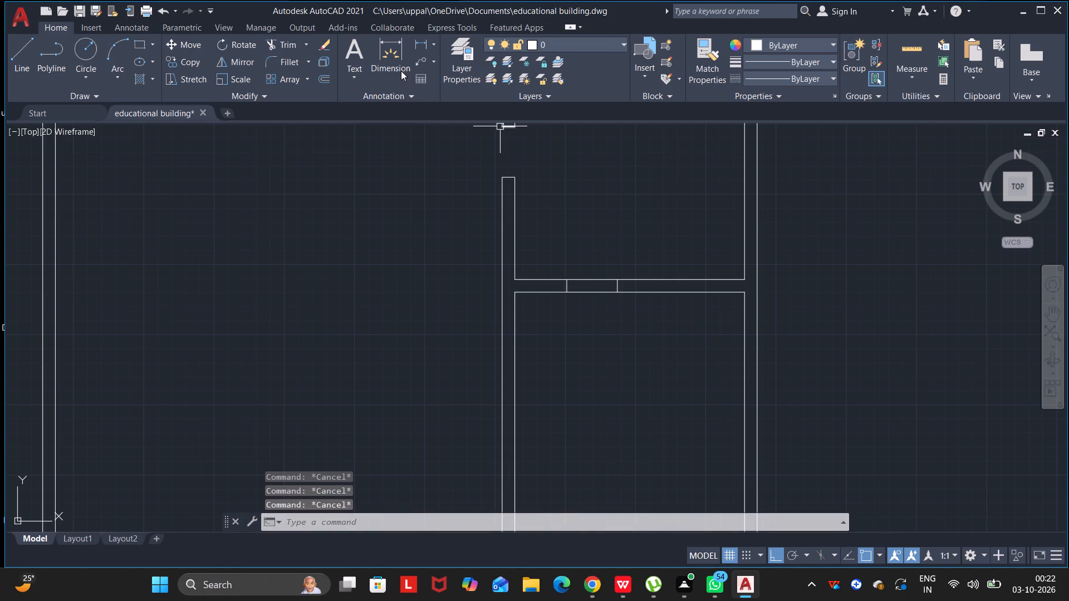
Trim the partition's two wall lines between the closing lines to open the 36" doorway.
left_click(276, 48)
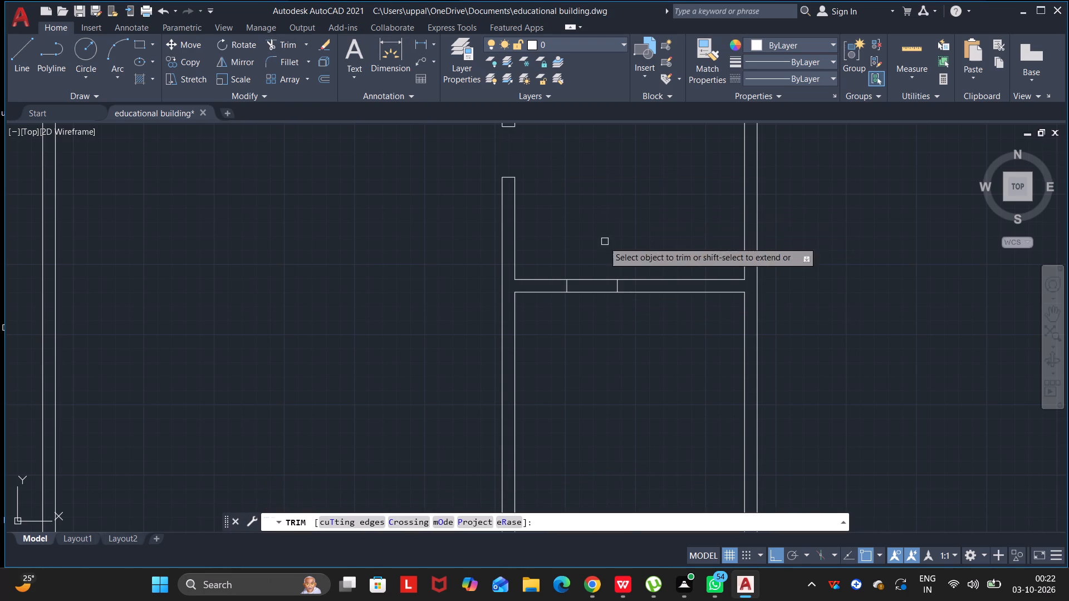
left_click_drag(602, 245, 597, 331)
key("Escape")
key("Escape")
key("Escape")
key("Escape")
Draw a closing line across the vertical partition a short distance north of the south outer wall.
scroll(600, 327, "down", 2)
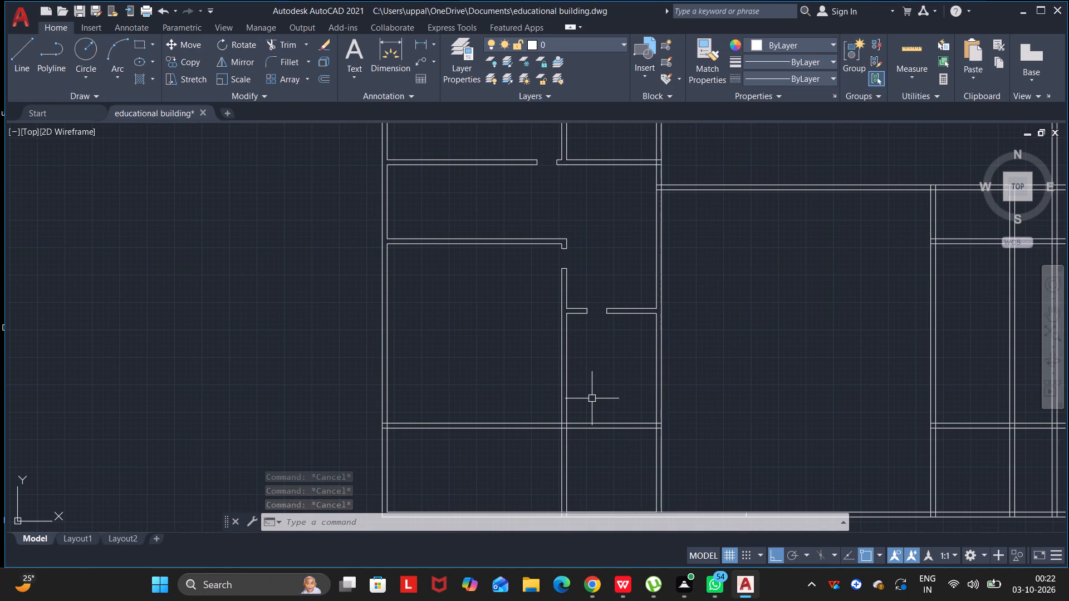
middle_click_drag(592, 398, 595, 281)
left_click_drag(592, 398, 597, 271)
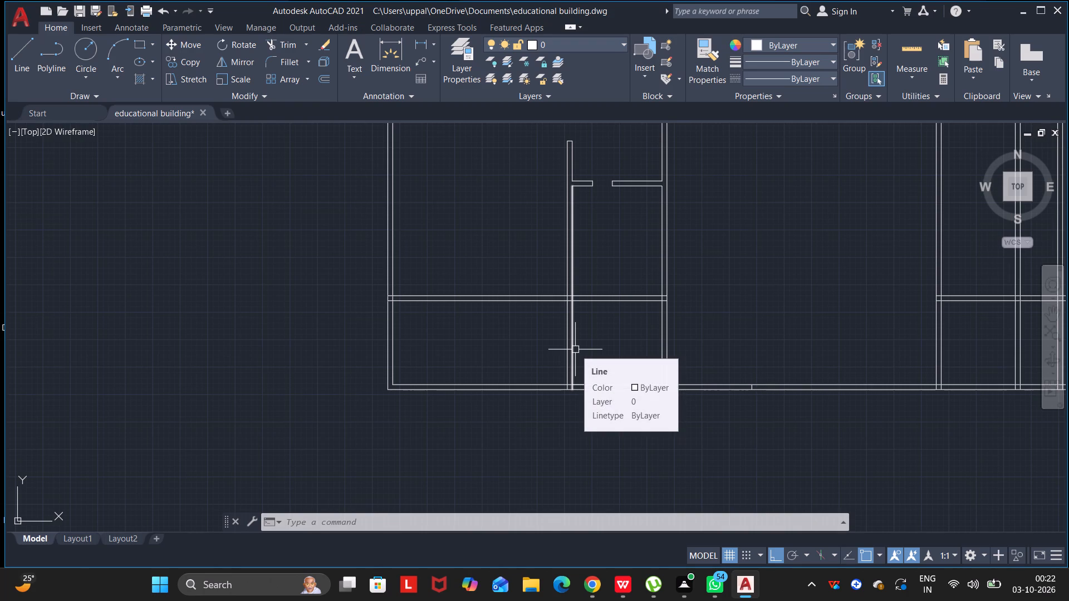
scroll(575, 349, "up", 3)
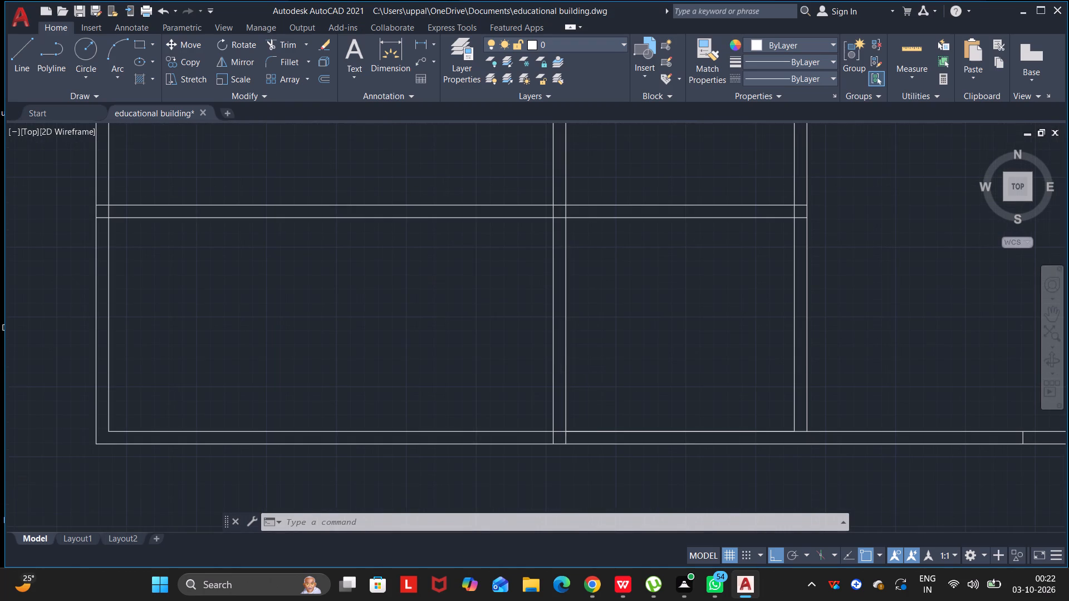
key("l")
key("Return")
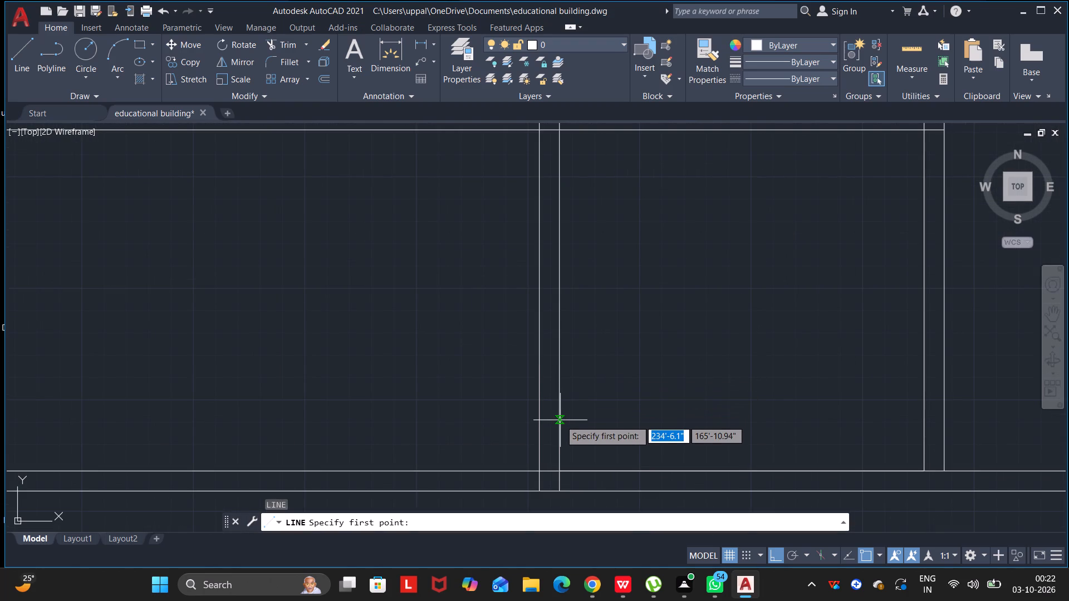
left_click(560, 423)
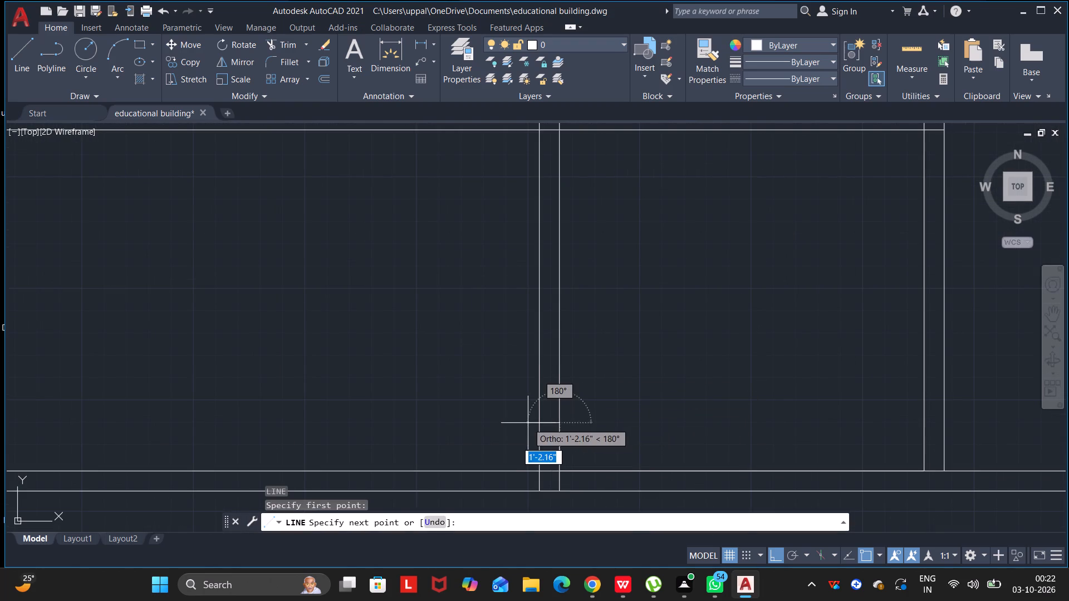
left_click(538, 420)
key("Escape")
key("Escape")
key("Escape")
key("Escape")
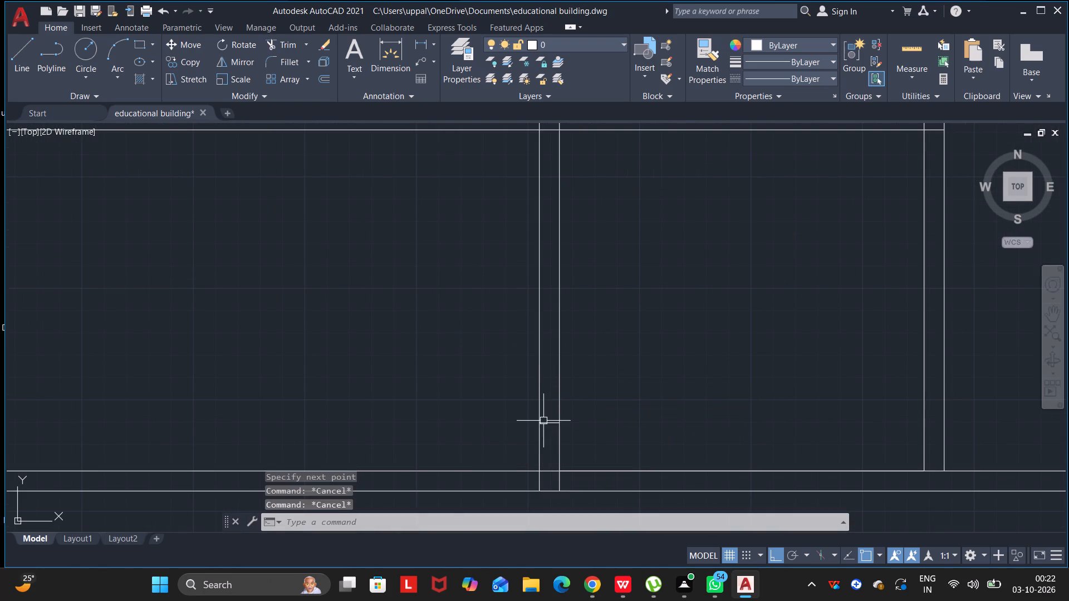
Offset the vertical partition's closing line 36" north.
left_click(546, 422)
key("o")
key("Return")
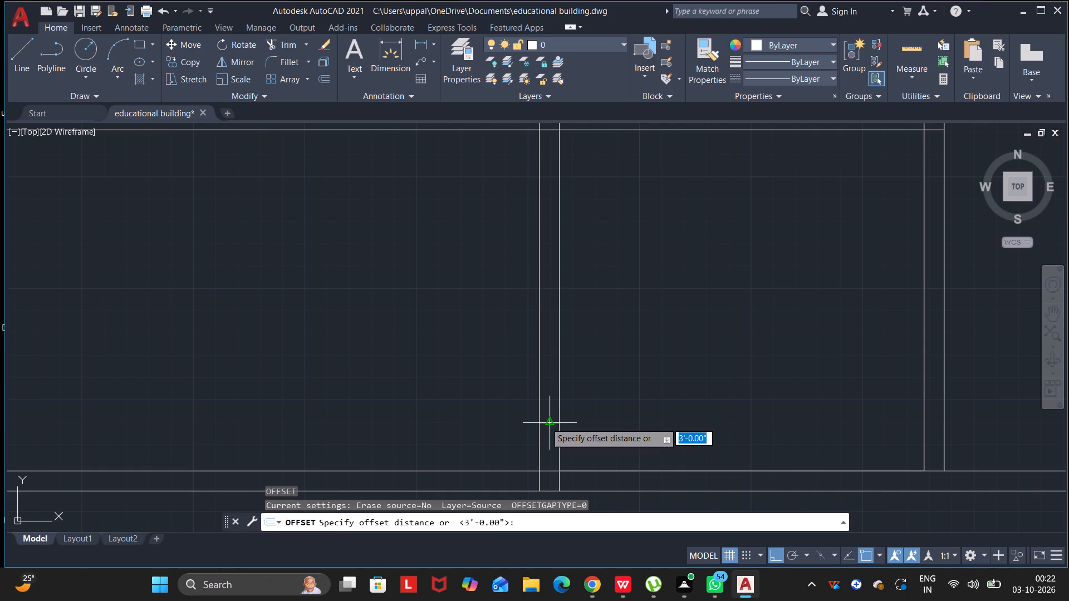
left_click(548, 424)
type("36")
key("Return")
left_click(556, 362)
key("Escape")
key("Escape")
key("Escape")
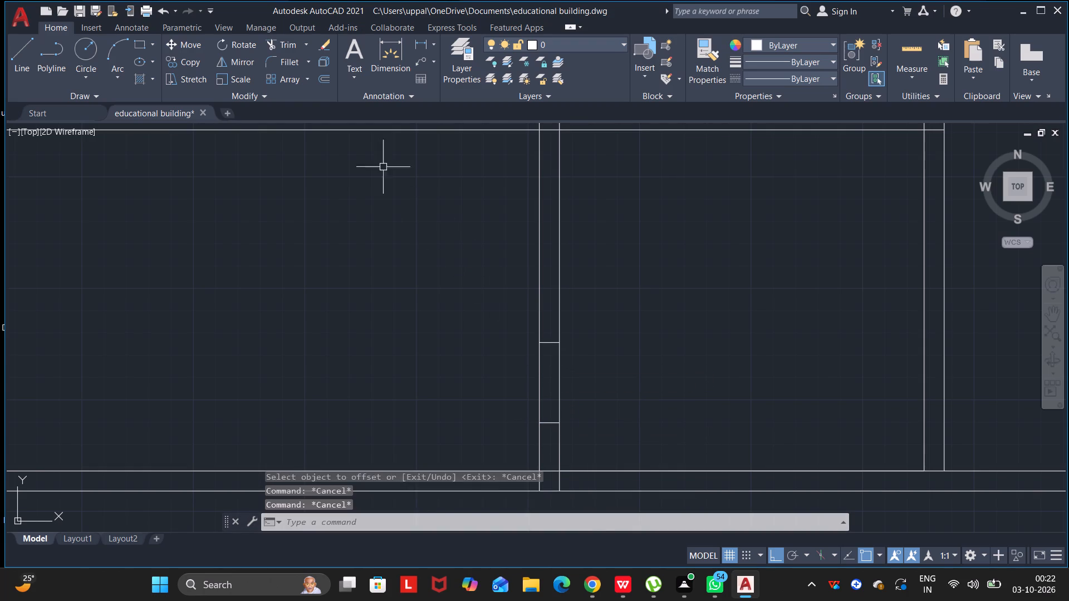
key("Escape")
key("Escape")
Trim the vertical partition's two lines between the closing lines to open the 36" doorway.
left_click(279, 50)
left_click_drag(491, 367, 494, 368)
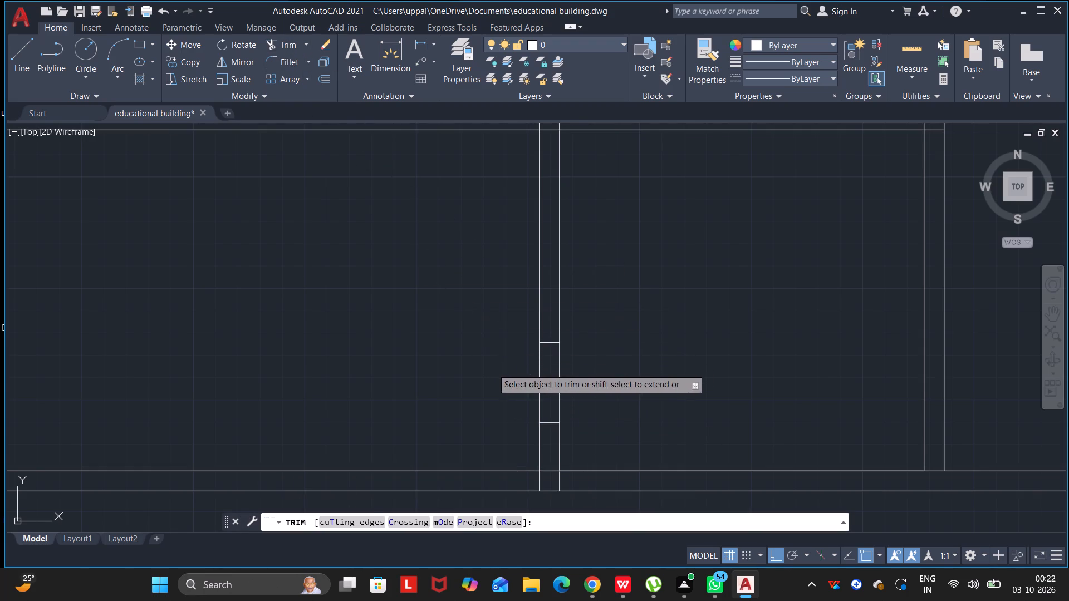
left_click_drag(494, 368, 572, 384)
key("Escape")
key("Escape")
key("Escape")
key("Escape")
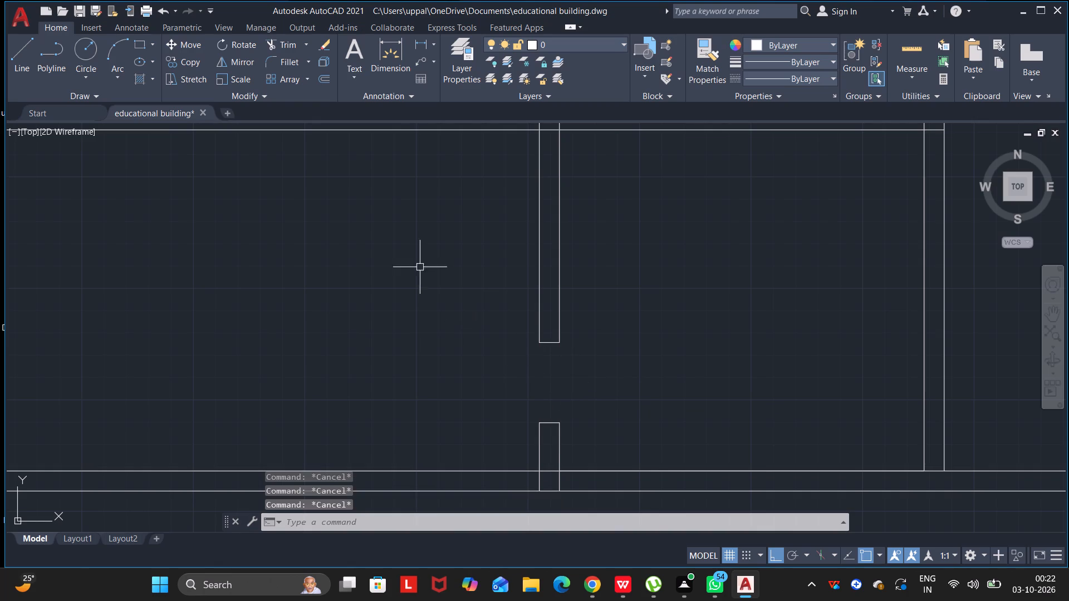
key("Escape")
key("Escape")
Trim the overlapping lines where the vertical partition's south stub meets the south outer wall.
left_click(277, 47)
scroll(537, 475, "up", 2)
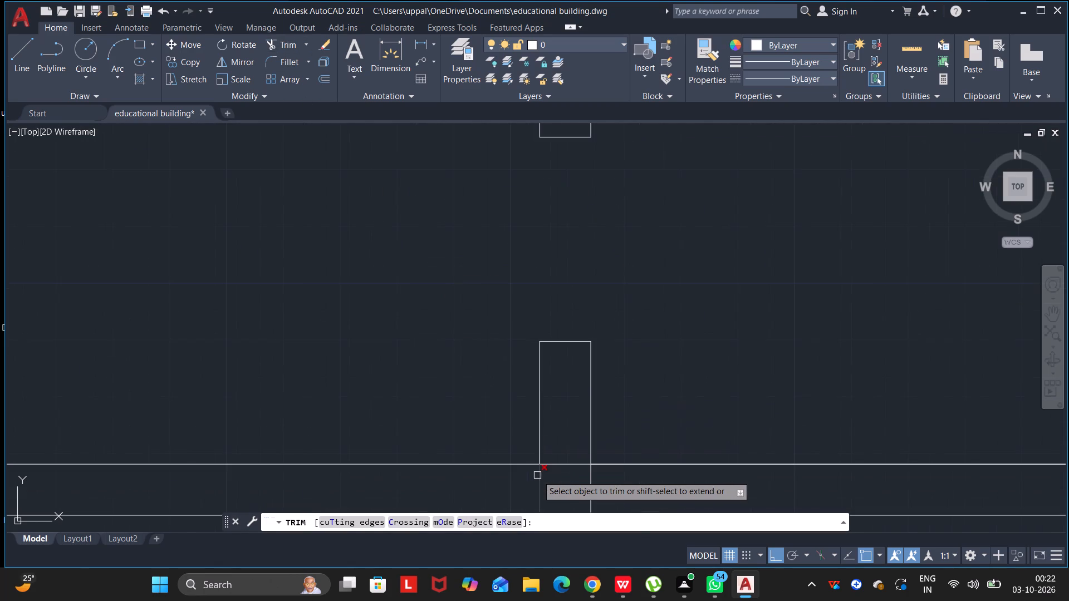
left_click(537, 481)
left_click(553, 465)
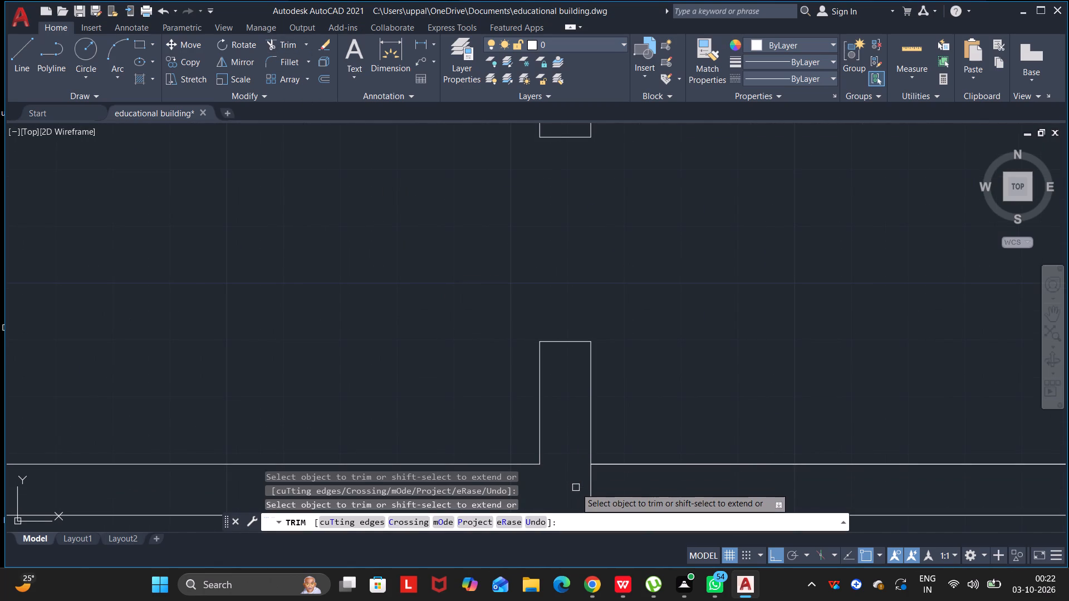
left_click(590, 487)
key("Escape")
key("Escape")
key("Escape")
scroll(517, 38, "down", 2)
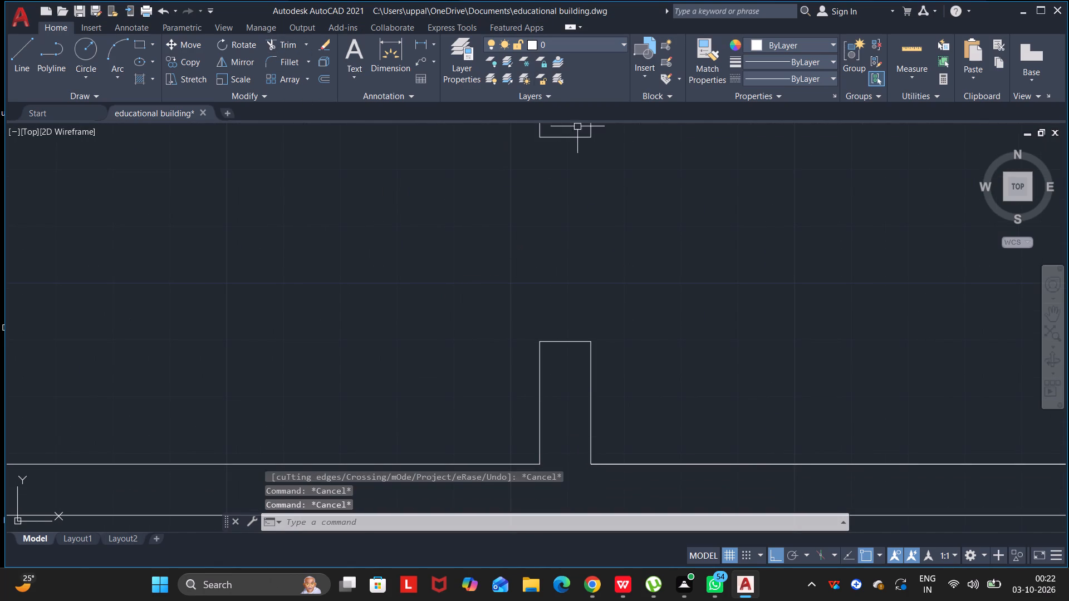
scroll(573, 147, "down", 3)
key("Escape")
key("Escape")
key("Escape")
Trim the south outer wall's inner line between the faces of the eastern vertical wall.
middle_click_drag(568, 171, 509, 254)
left_click_drag(562, 189, 509, 254)
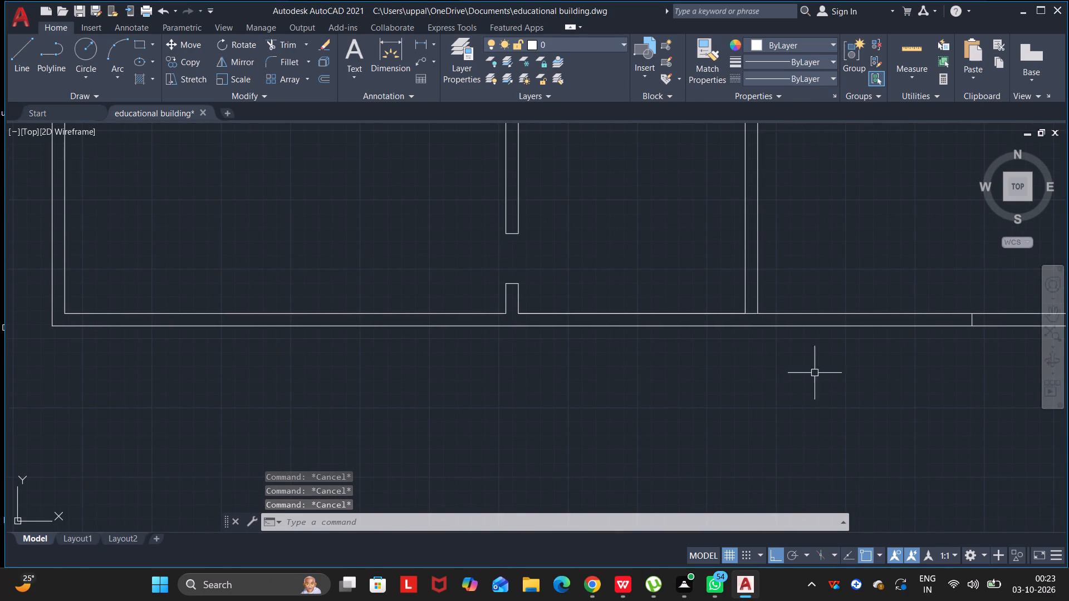
scroll(761, 333, "up", 1)
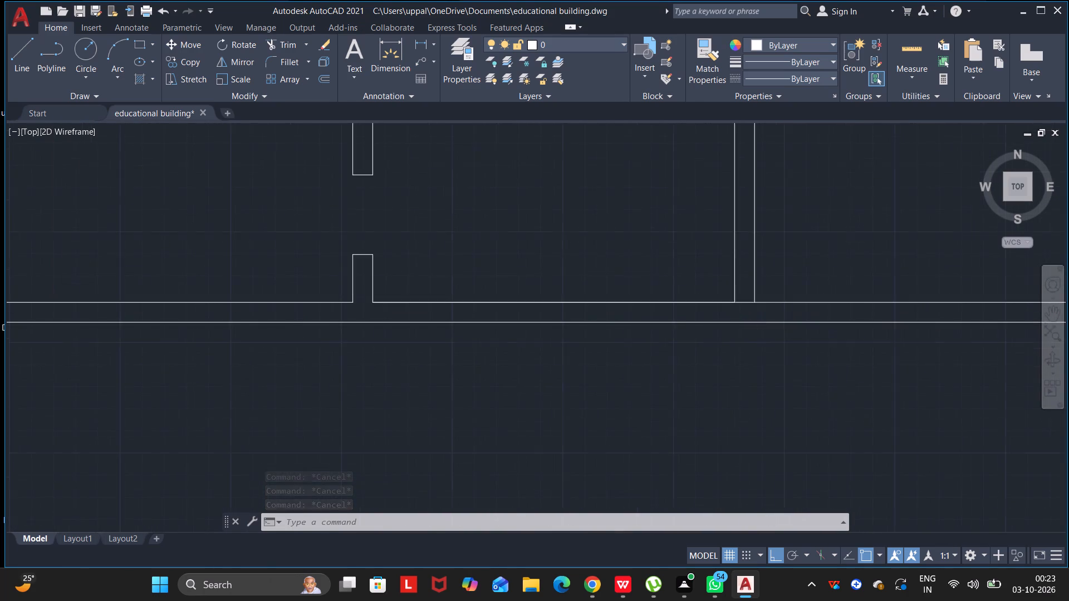
scroll(759, 333, "up", 1)
key("Escape")
key("Escape")
key("Escape")
key("Escape")
left_click(269, 42)
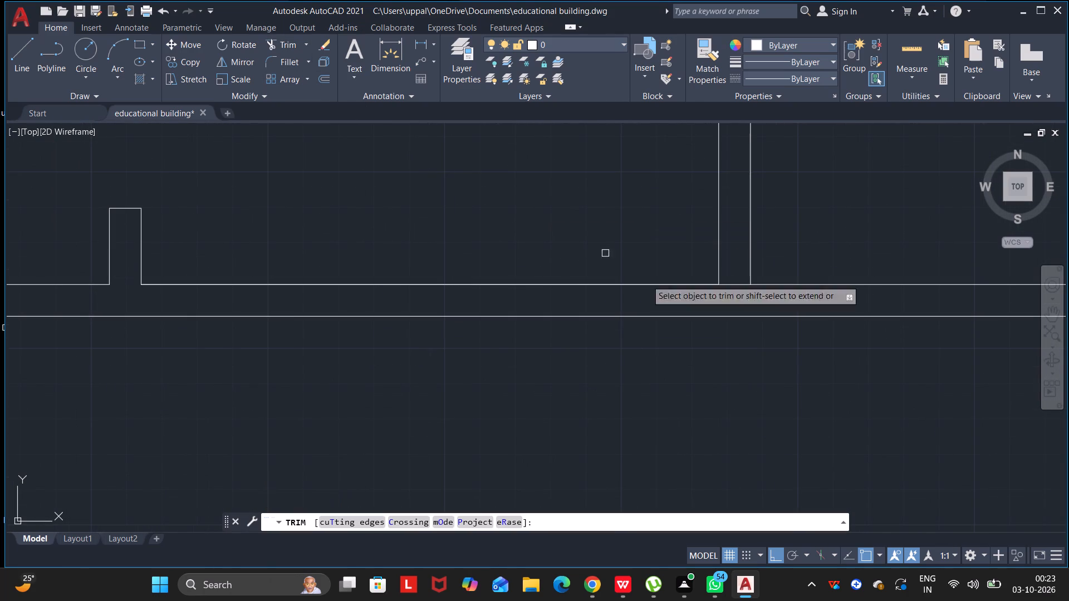
double_click(740, 284)
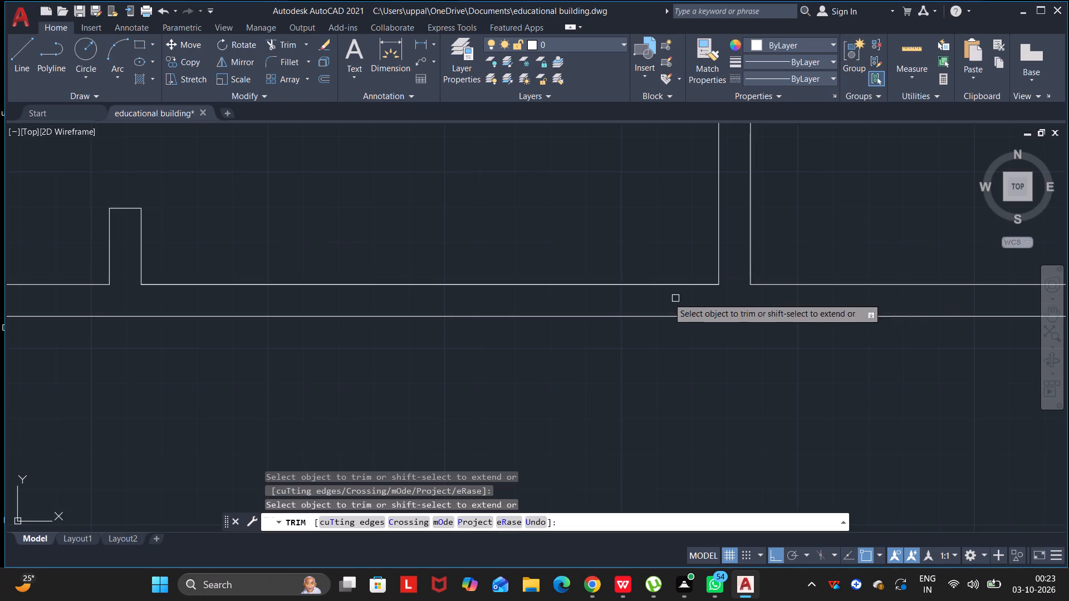
Trim the four overlapping segments where the southern horizontal partition crosses the vertical partition to open the junction.
scroll(604, 283, "down", 6)
scroll(532, 199, "up", 4)
scroll(625, 313, "up", 2)
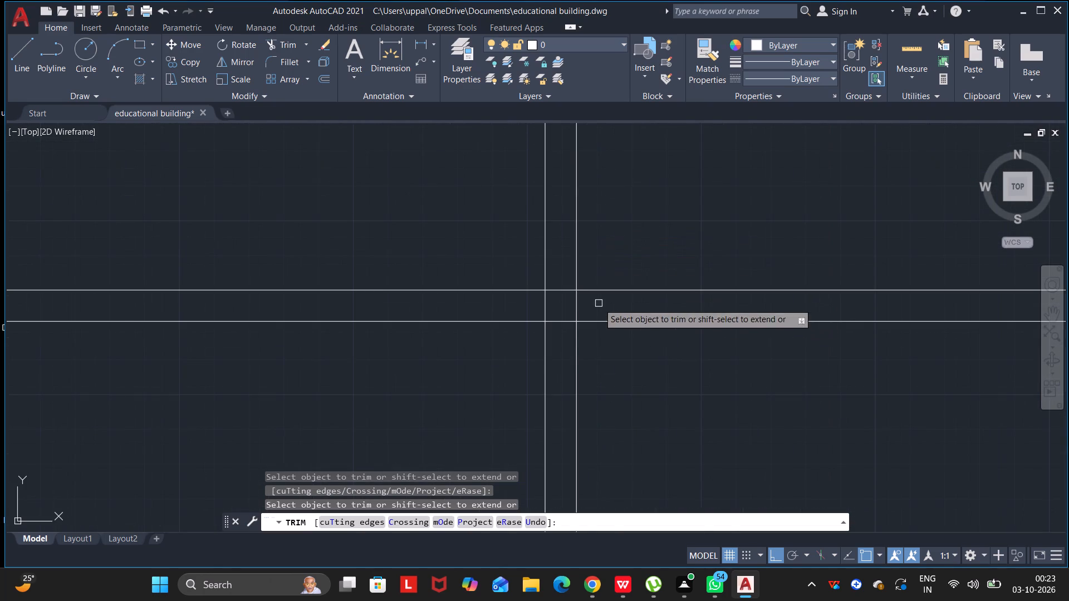
left_click(563, 288)
left_click(576, 302)
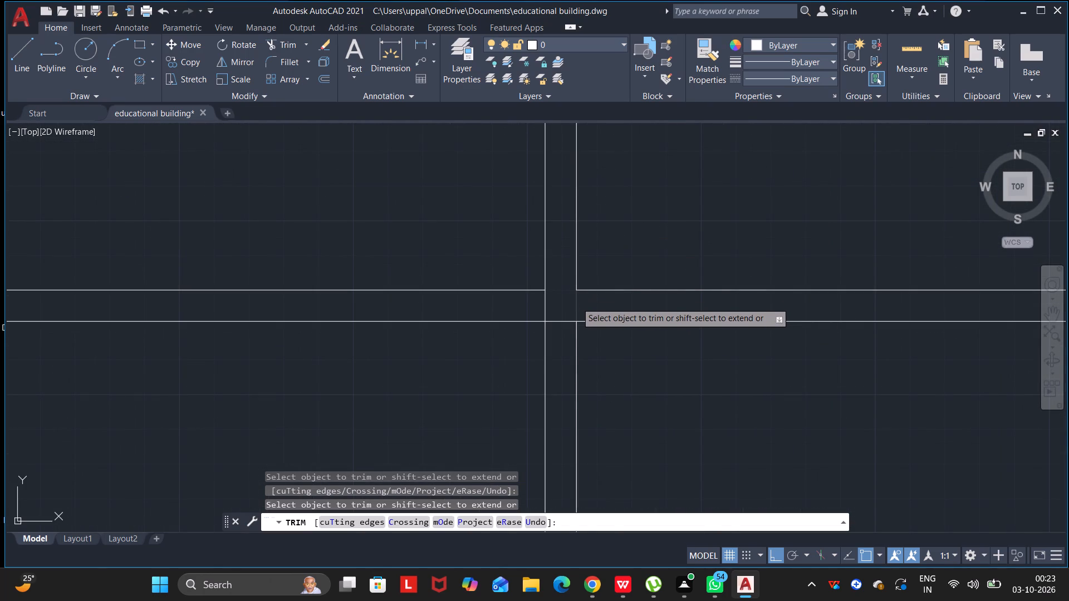
left_click(563, 322)
double_click(544, 307)
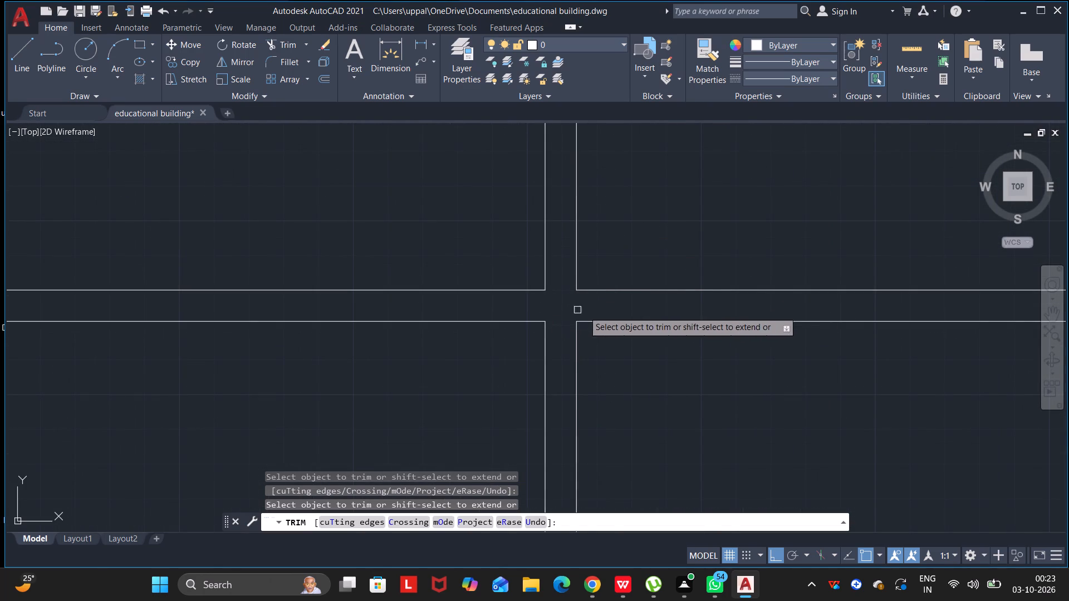
key("Escape")
key("Escape")
Trim the overlapping segments where the southern horizontal partition meets the eastern vertical wall, keeping that wall's outer face continuous.
scroll(737, 326, "down", 4)
middle_click_drag(738, 323, 645, 310)
left_click_drag(734, 323, 645, 310)
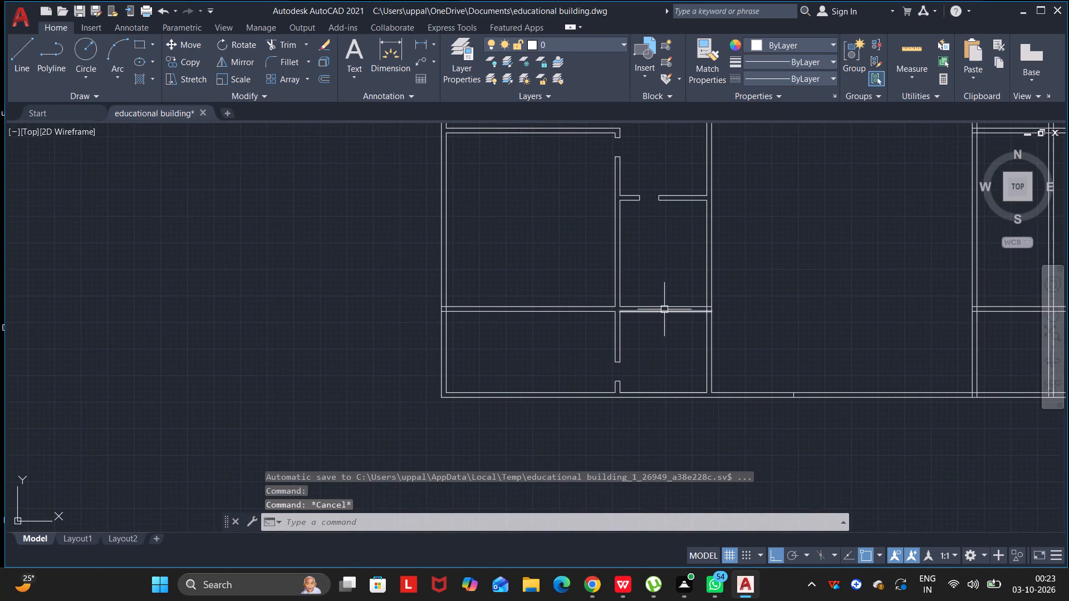
scroll(689, 297, "up", 3)
key("Escape")
key("Escape")
left_click(290, 40)
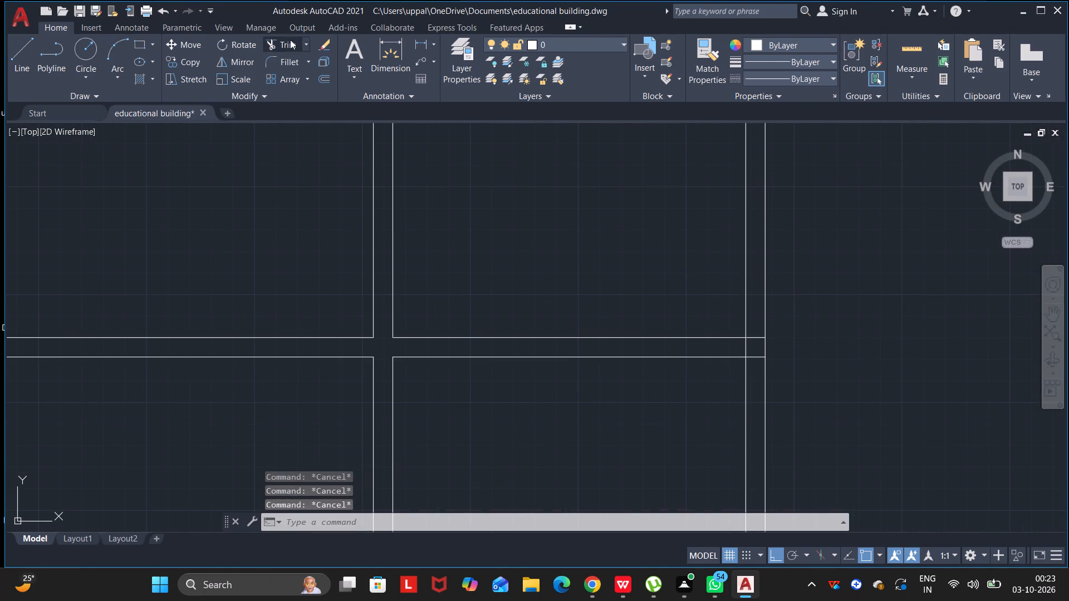
key("Escape")
key("Escape")
key("Escape")
key("Escape")
key("Escape")
left_click(279, 47)
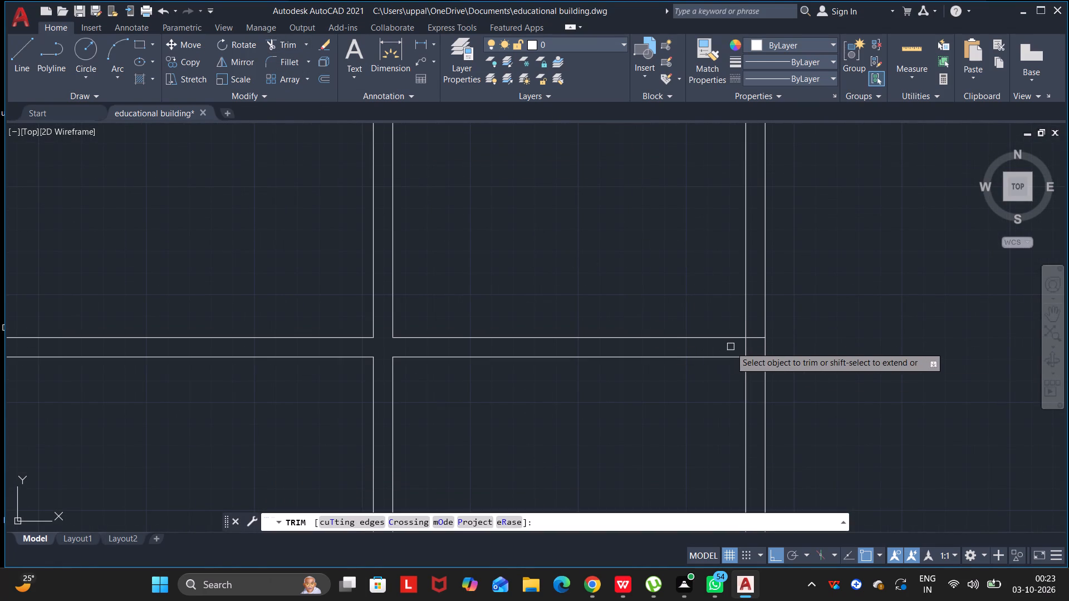
left_click(748, 346)
left_click(753, 339)
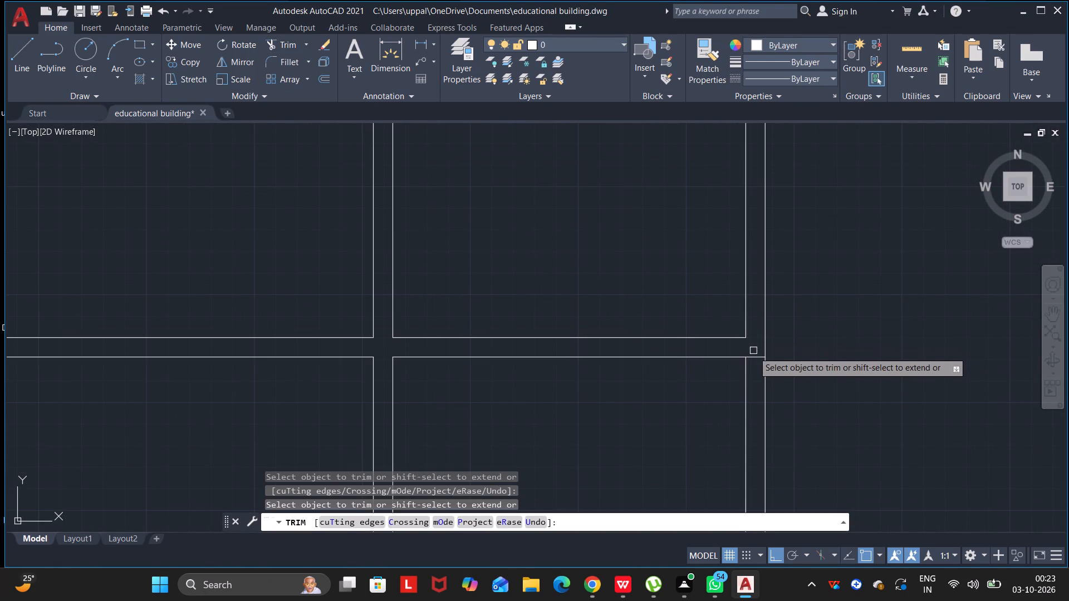
left_click(755, 359)
scroll(751, 352, "down", 4)
key("Escape")
key("Escape")
key("Escape")
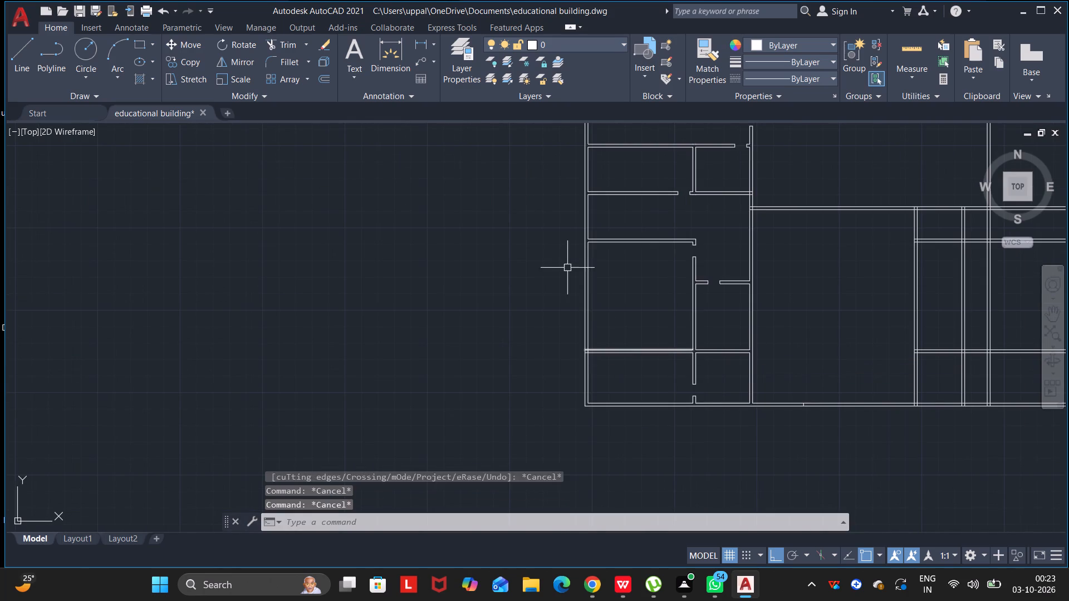
Trim the southern horizontal partition's ends inside the west outer wall and the wall's inner line between the partition faces.
key("Escape")
key("Escape")
left_click(285, 42)
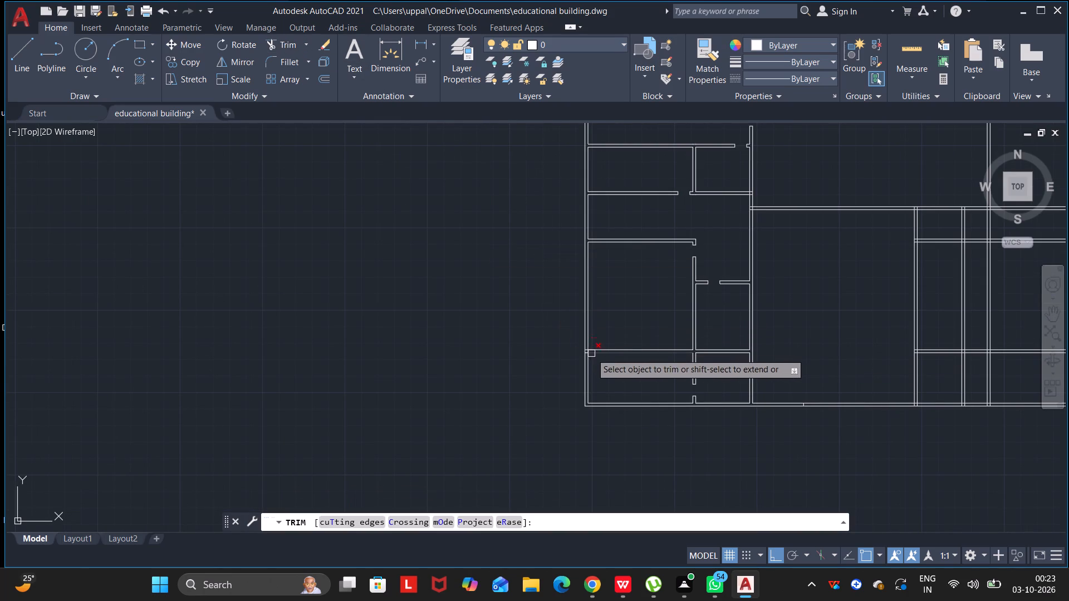
scroll(594, 356, "up", 6)
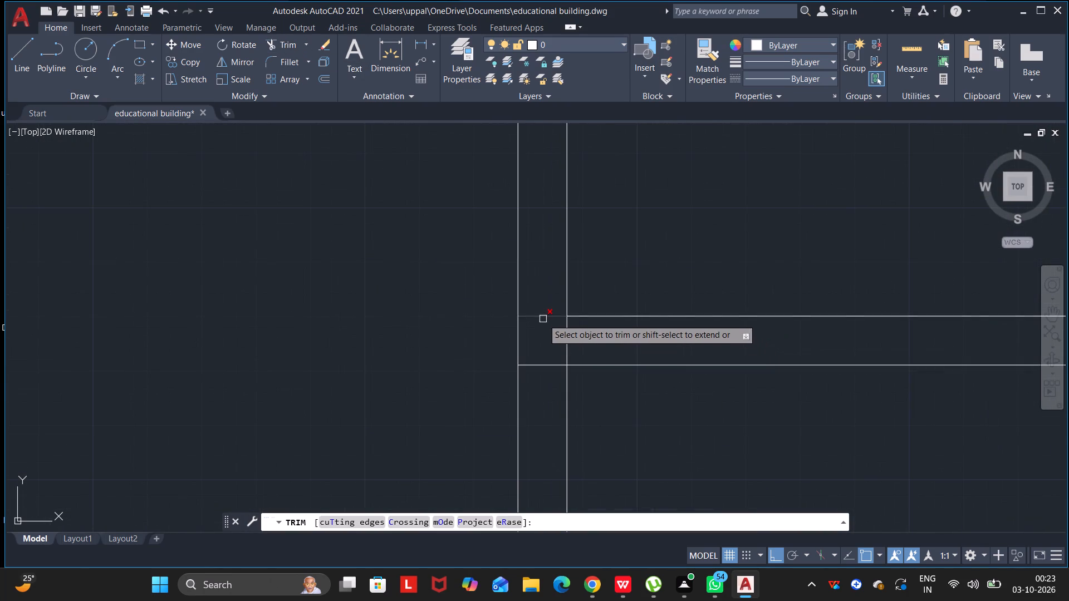
left_click(543, 318)
left_click(555, 364)
key("Escape")
key("Escape")
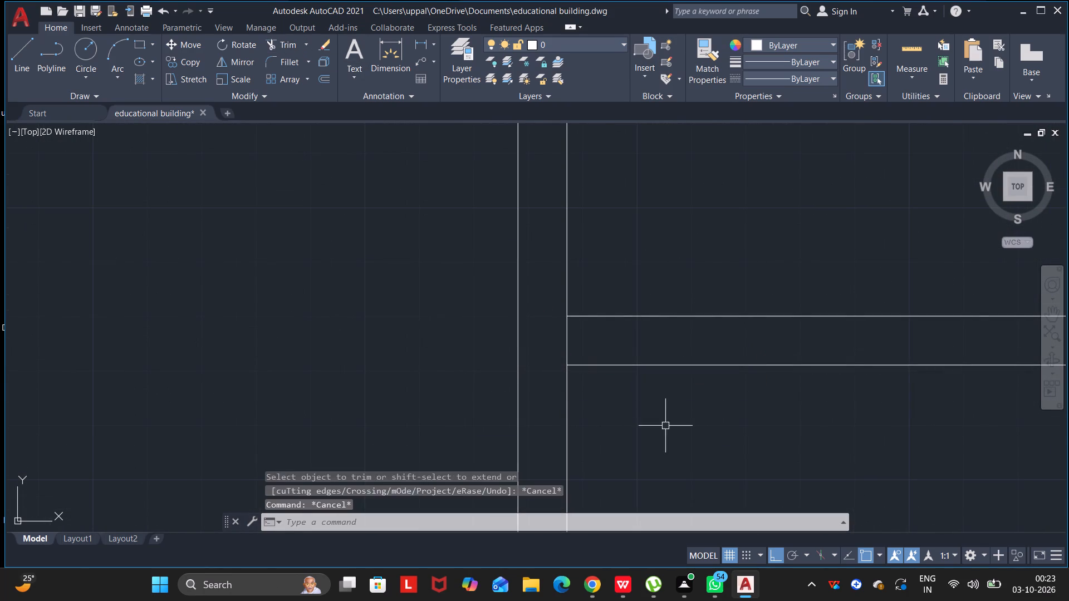
key("Escape")
key("Escape")
key("Escape")
key("Escape")
double_click(280, 37)
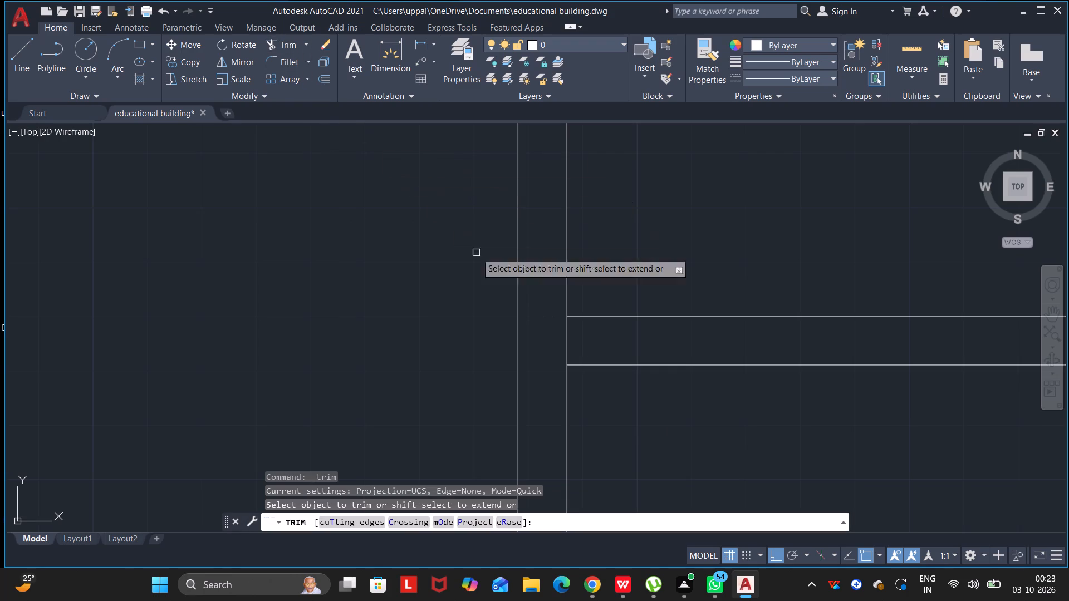
left_click(567, 333)
key("Escape")
key("Escape")
key("Escape")
key("Escape")
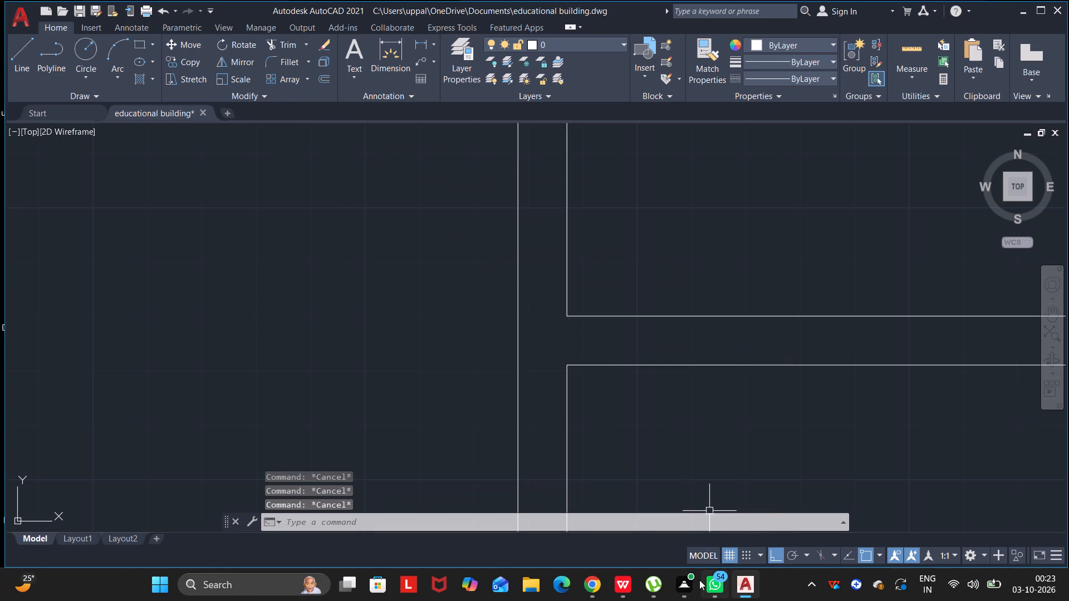
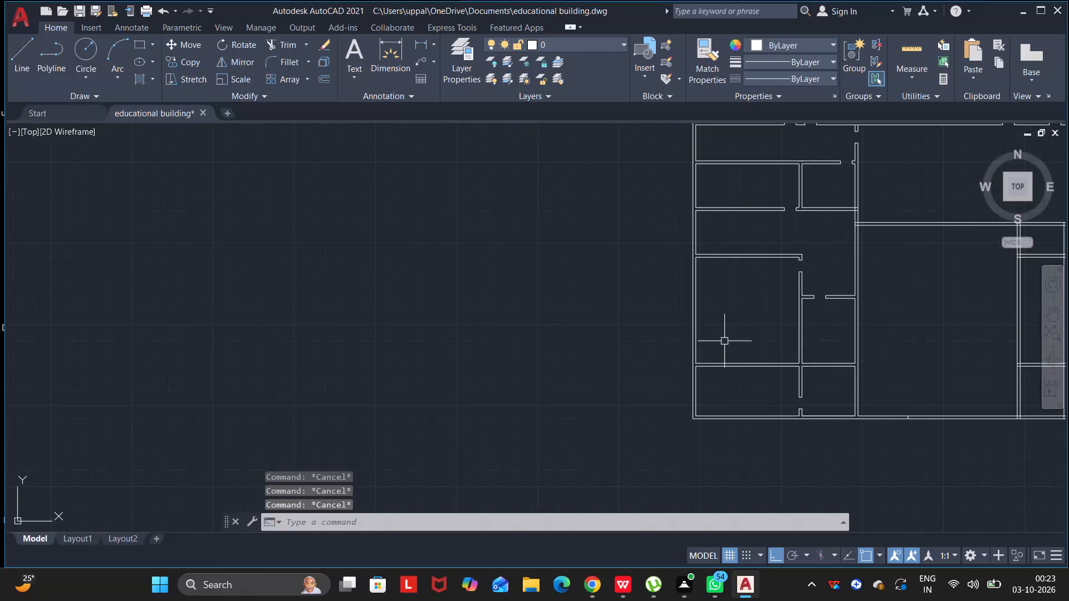
Trim the overlapping segments where the horizontal partition below the small room meets the long vertical wall, keeping that wall's east face continuous.
middle_click_drag(747, 332, 601, 367)
left_click_drag(739, 341, 645, 347)
left_click_drag(637, 347, 601, 367)
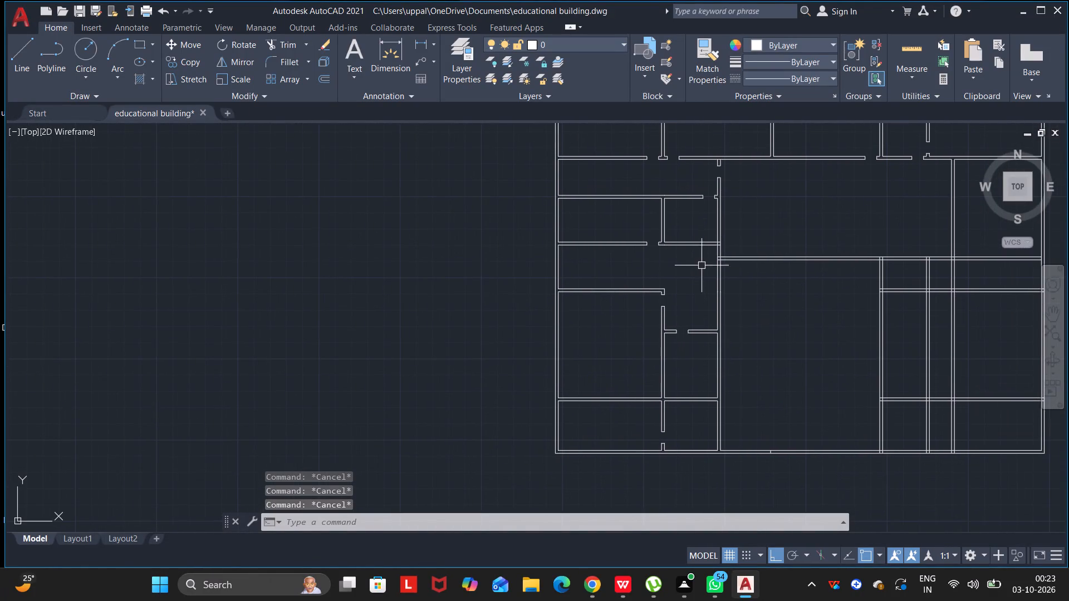
scroll(717, 224, "up", 3)
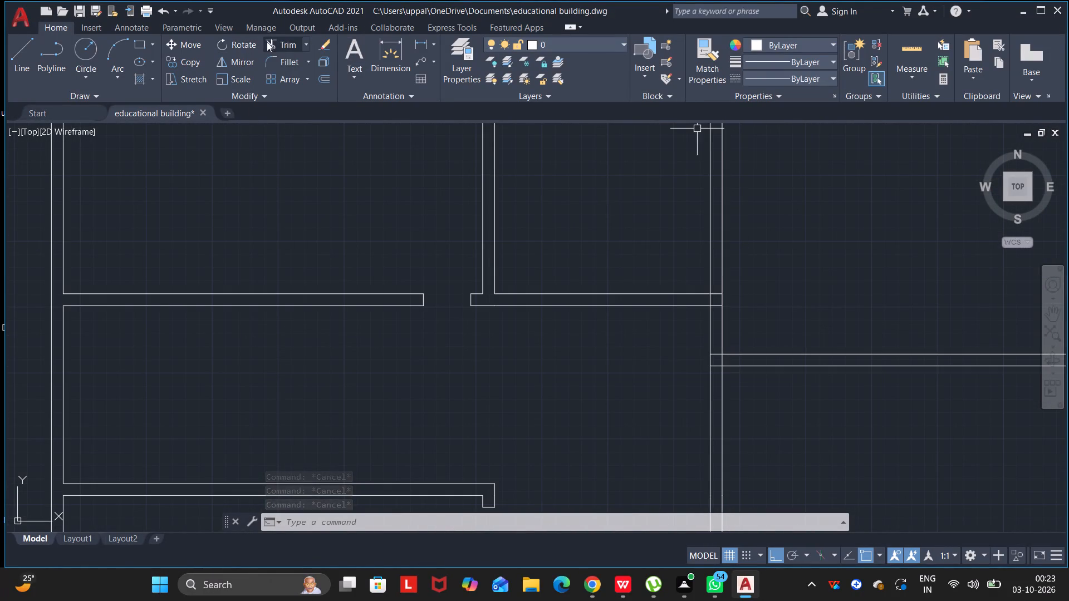
left_click(268, 42)
scroll(700, 306, "up", 3)
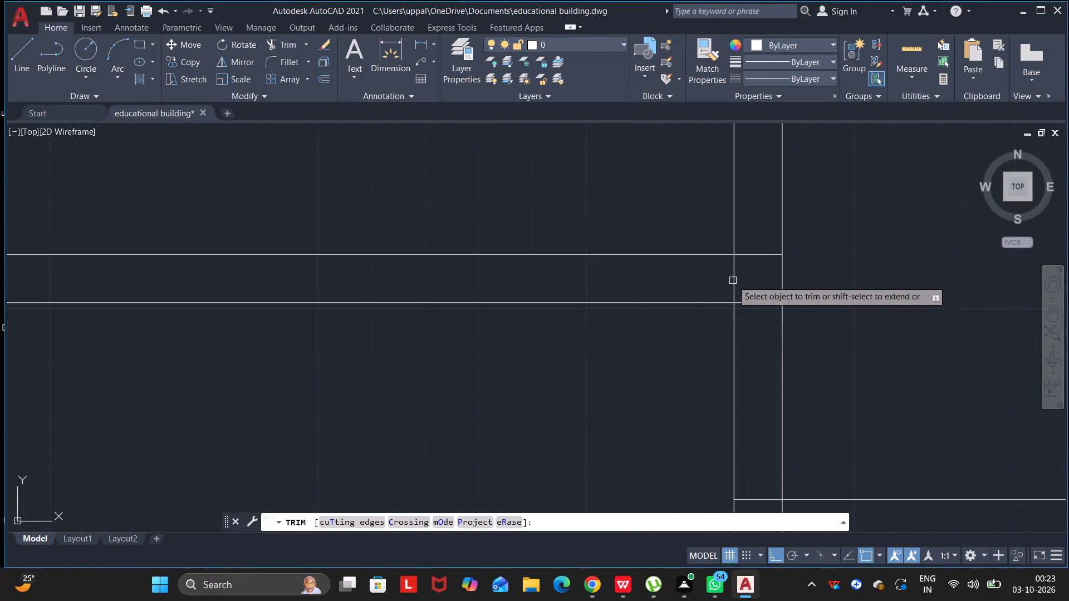
left_click(733, 280)
left_click(756, 257)
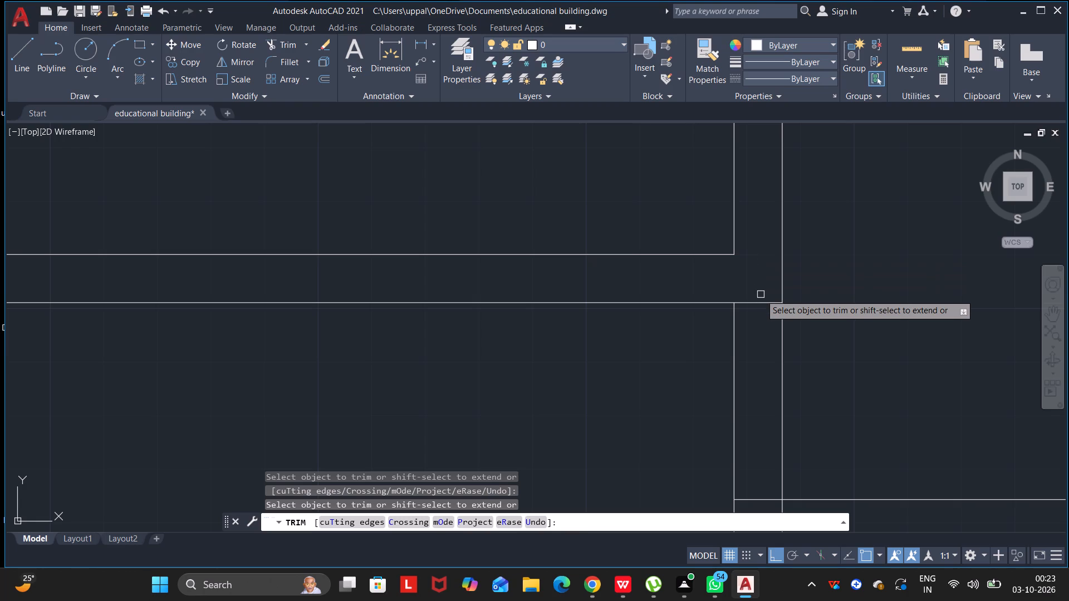
left_click(761, 302)
Trim the overlapping segments where the central horizontal wall meets the long vertical wall, keeping that wall's west face continuous.
scroll(762, 333, "down", 2)
middle_click_drag(762, 354, 759, 349)
left_click_drag(762, 353, 759, 349)
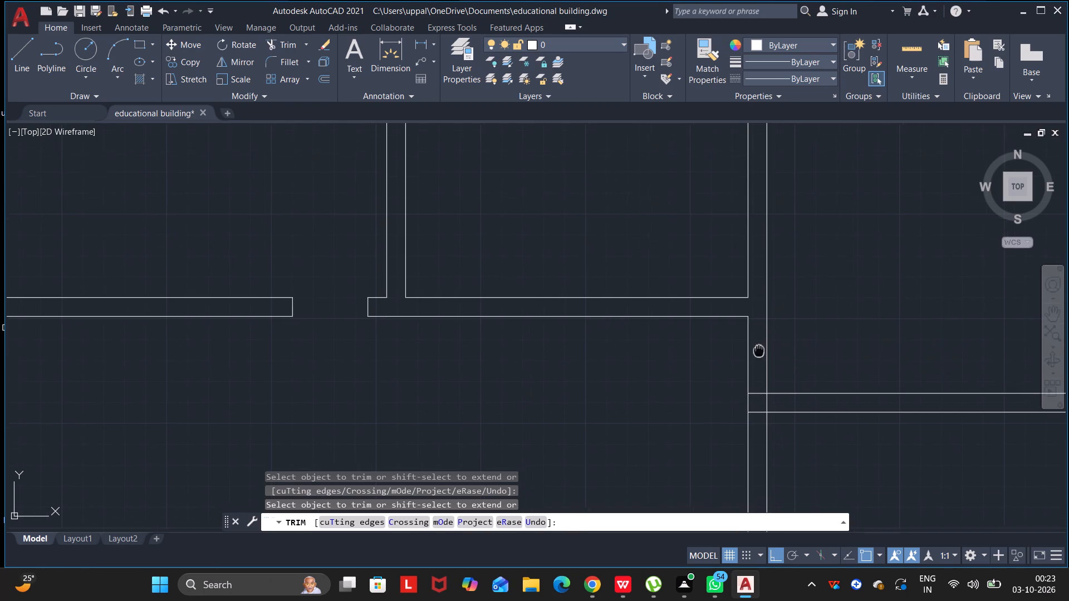
left_click_drag(759, 349, 735, 274)
middle_click_drag(759, 349, 735, 274)
scroll(727, 306, "up", 1)
left_click(737, 325)
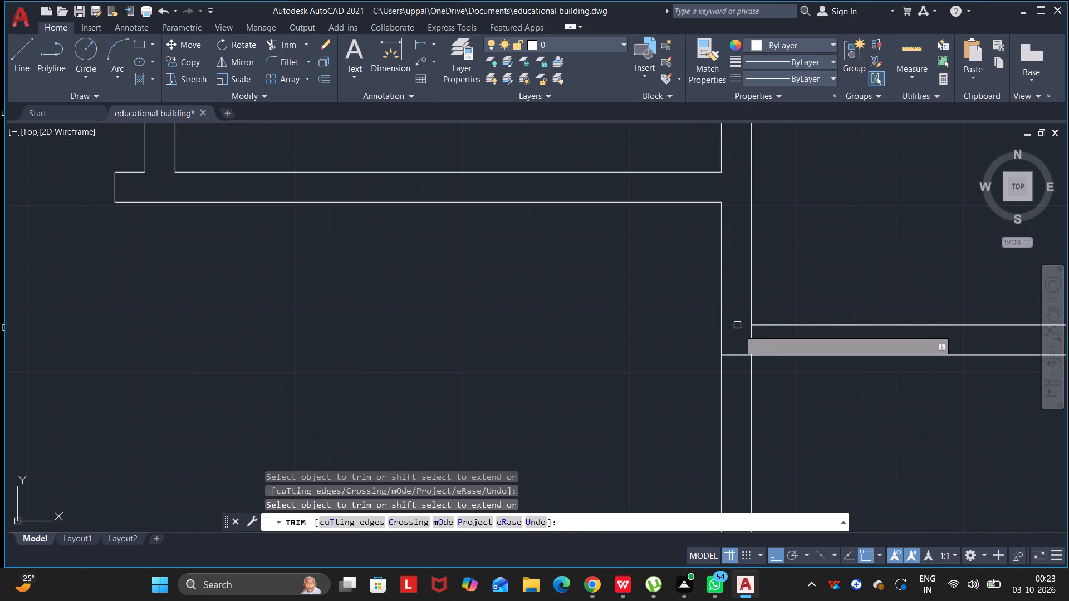
double_click(746, 354)
left_click(749, 345)
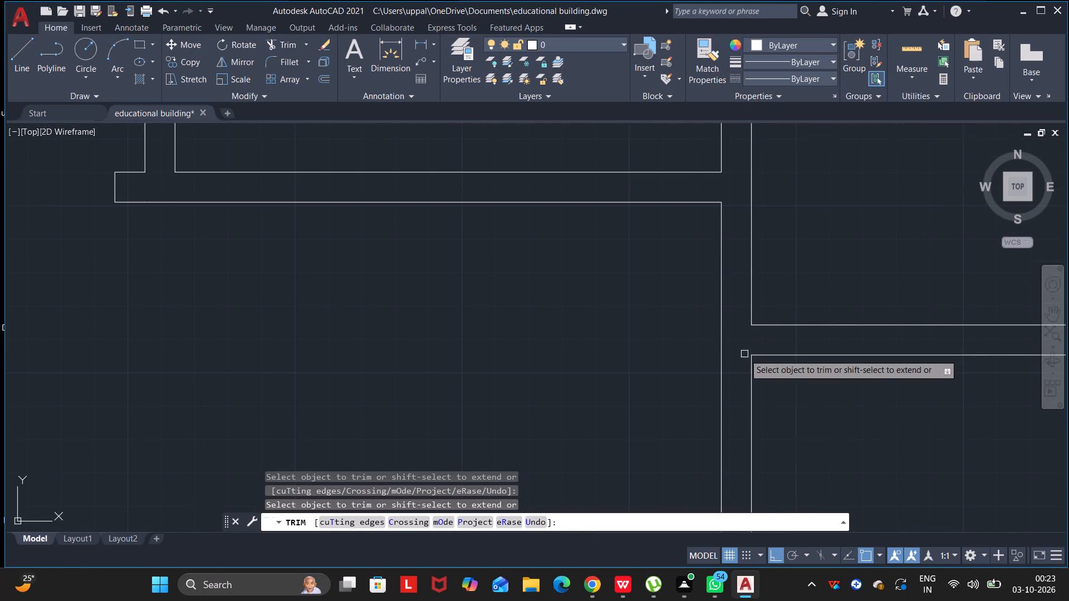
scroll(744, 354, "down", 3)
scroll(851, 465, "down", 3)
middle_click_drag(842, 439, 722, 327)
left_click_drag(791, 406, 722, 327)
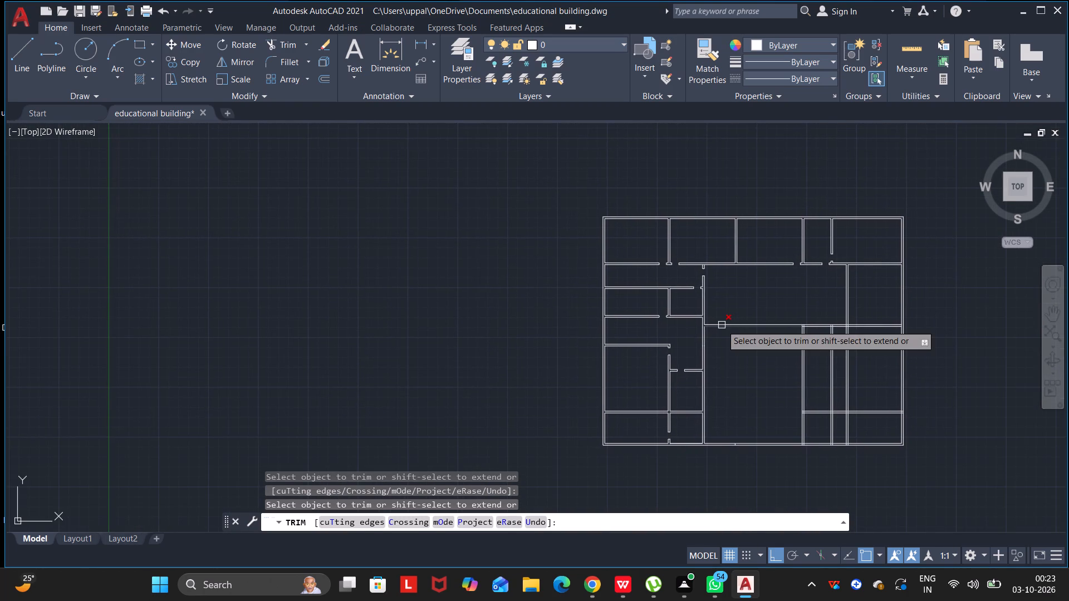
key("Escape")
key("Escape")
key("Escape")
Delete the stray short line crossing the south outer wall just east of the long vertical wall.
scroll(703, 441, "up", 3)
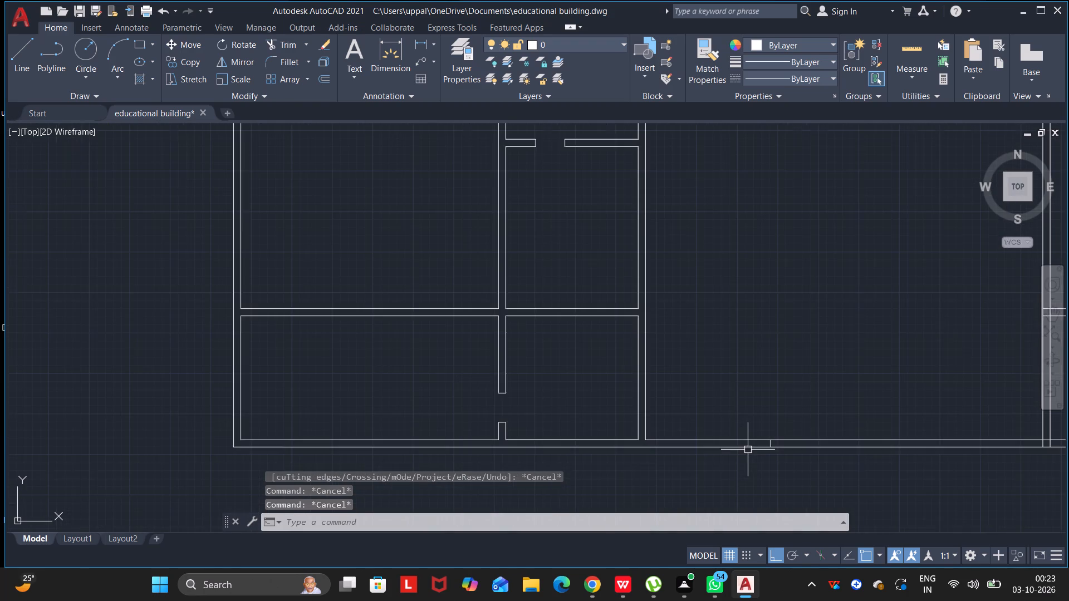
scroll(760, 448, "up", 3)
left_click(784, 436)
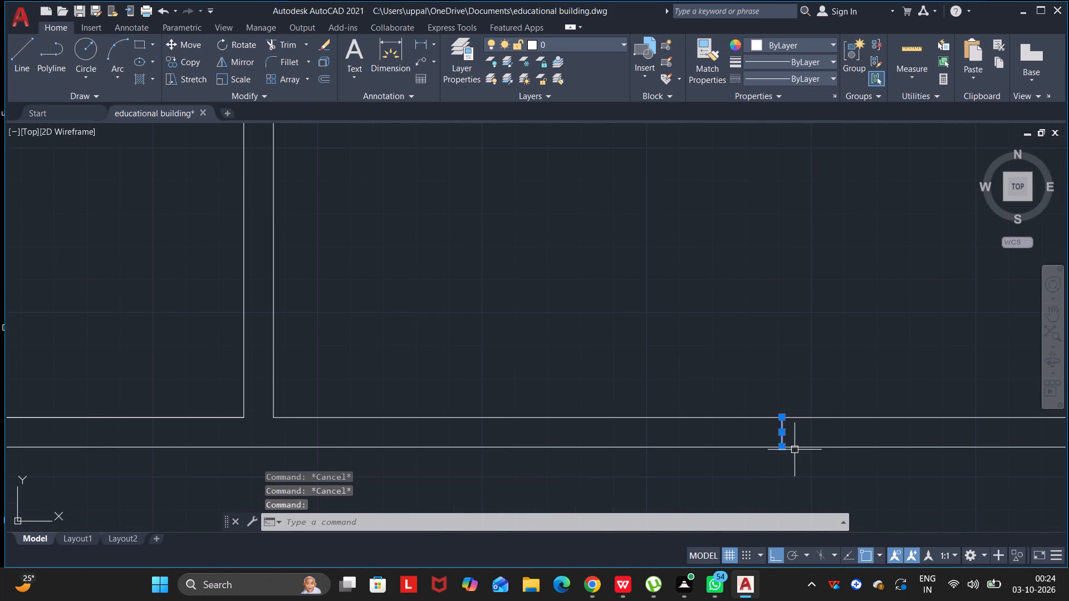
key("BackSpace")
key("Delete")
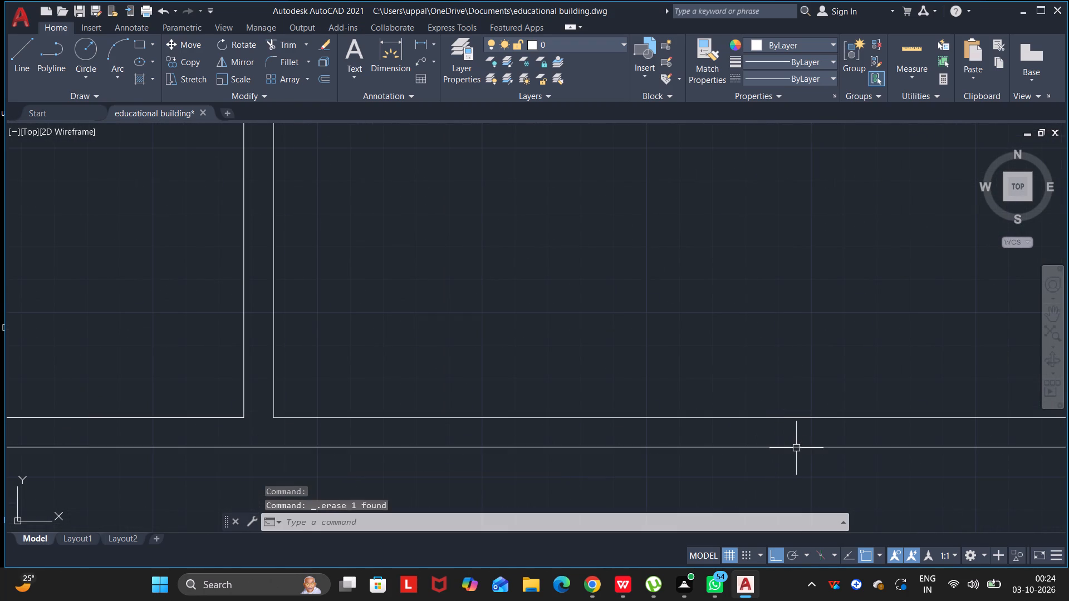
scroll(812, 422, "down", 2)
key("Escape")
key("Escape")
key("Escape")
key("Escape")
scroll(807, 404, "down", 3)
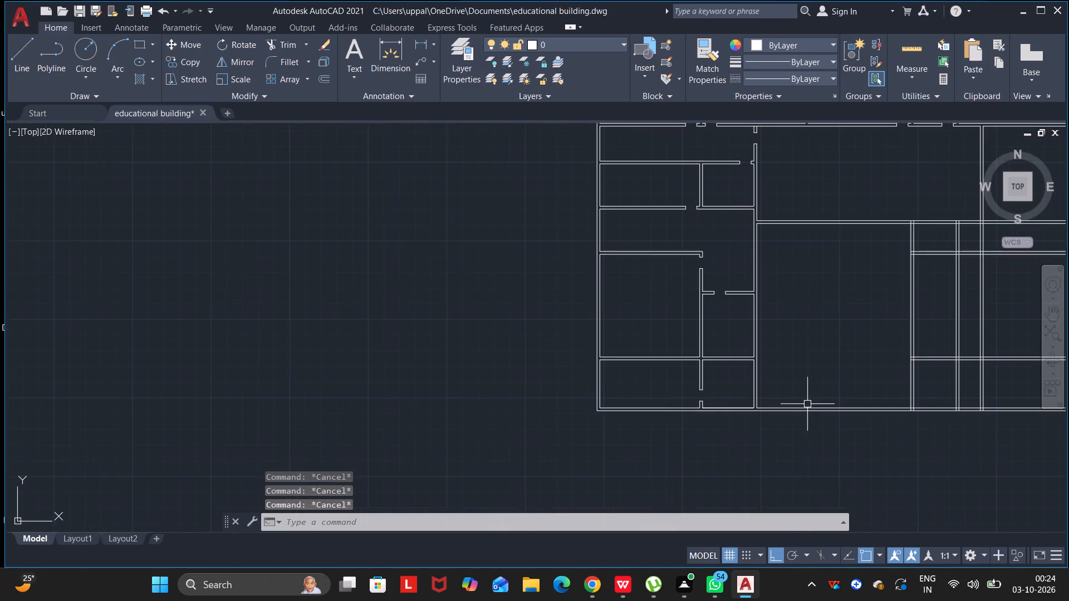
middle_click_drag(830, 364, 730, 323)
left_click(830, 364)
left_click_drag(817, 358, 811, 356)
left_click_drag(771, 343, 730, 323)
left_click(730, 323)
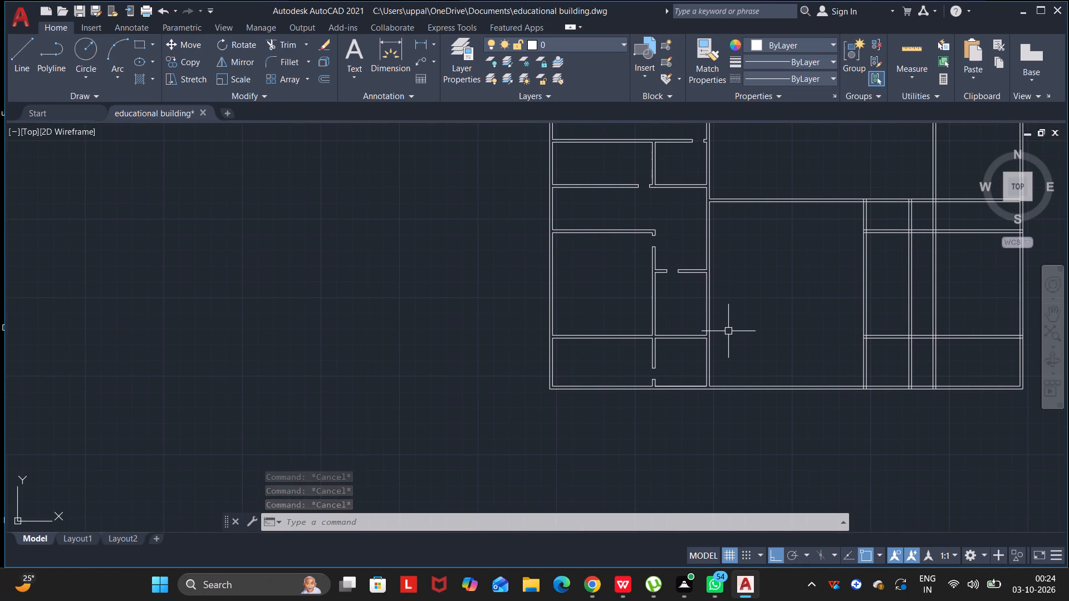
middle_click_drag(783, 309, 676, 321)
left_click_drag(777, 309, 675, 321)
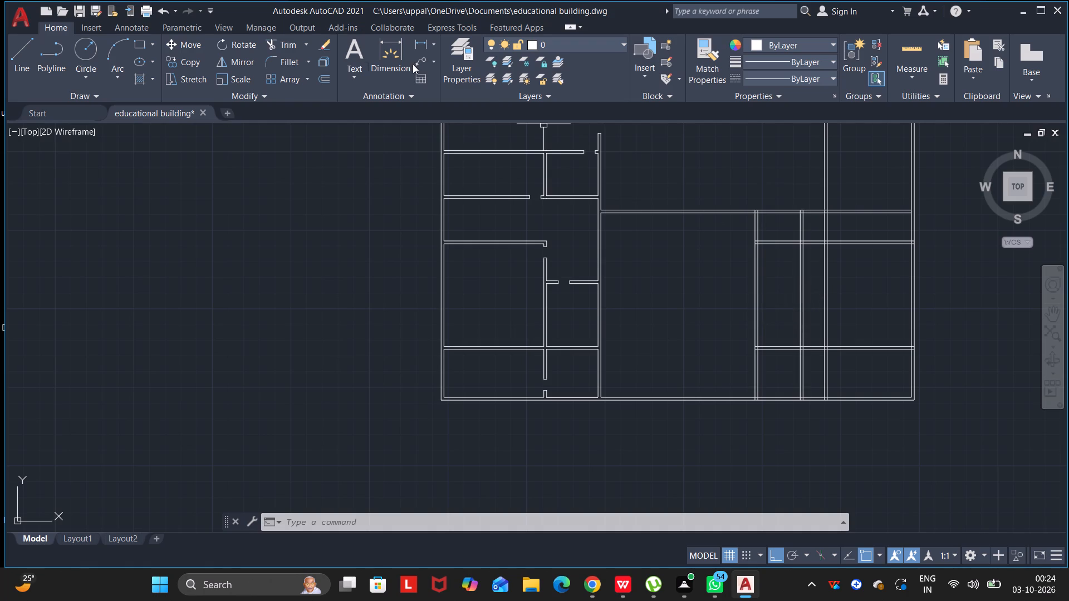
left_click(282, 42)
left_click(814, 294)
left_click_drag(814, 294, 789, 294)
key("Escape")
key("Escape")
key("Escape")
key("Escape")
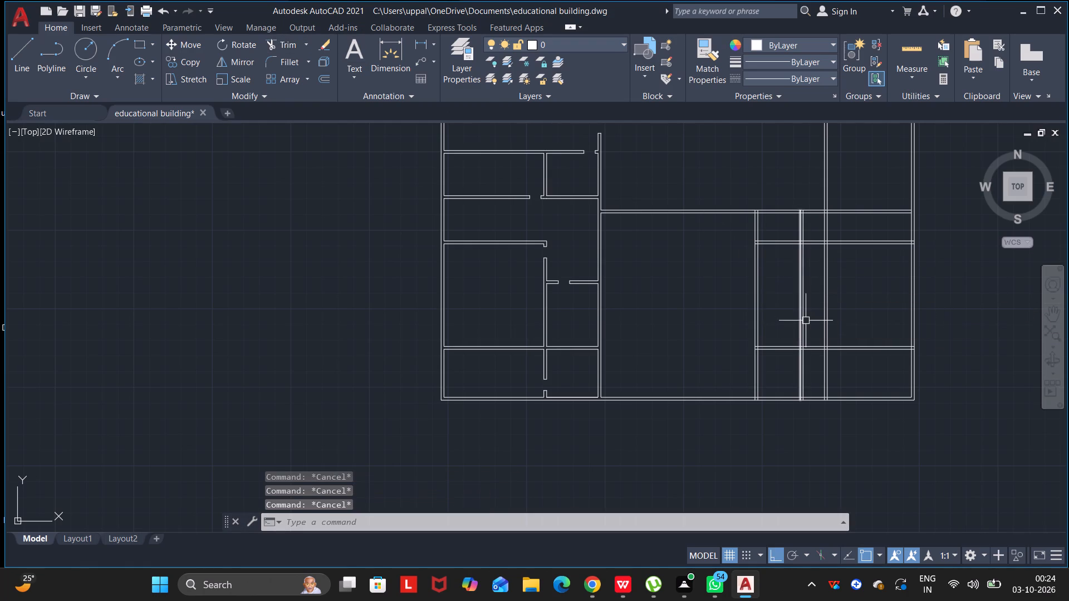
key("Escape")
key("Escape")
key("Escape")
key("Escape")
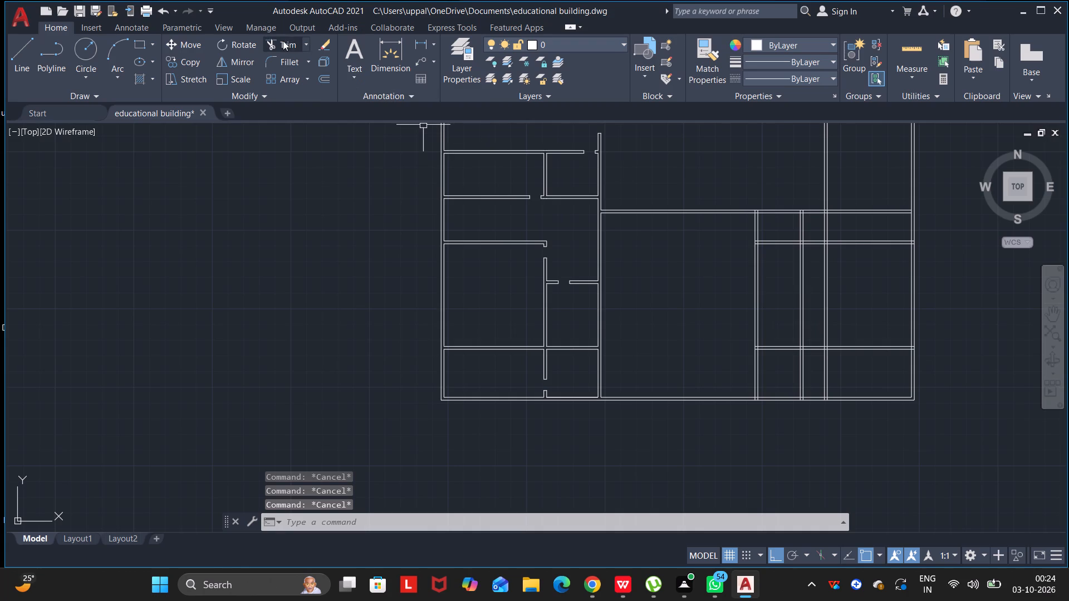
Trim both lines of the southeast block's middle vertical partition between its two horizontal partitions.
left_click(283, 41)
left_click_drag(773, 281, 808, 285)
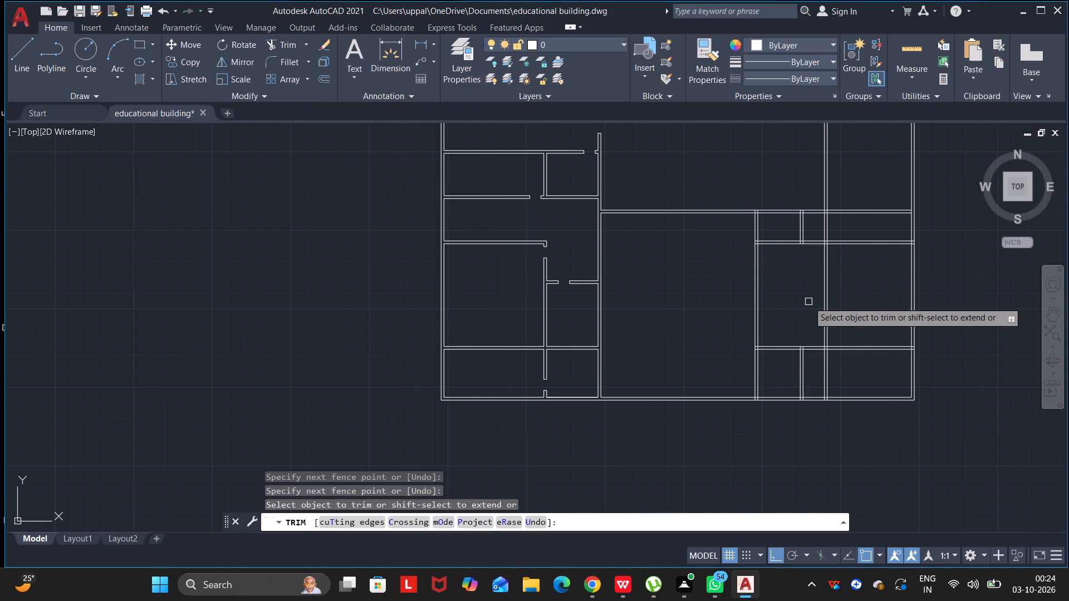
key("Escape")
key("Escape")
key("Escape")
key("Escape")
key("Escape")
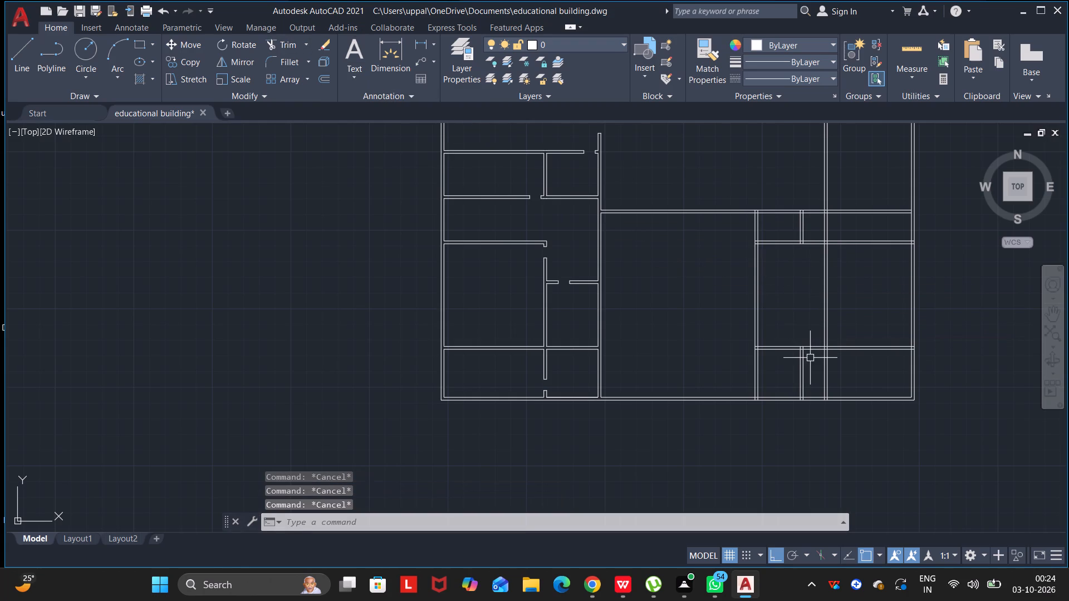
Trim both lines of the middle vertical partition between the southeast block's southern horizontal partition and the south outer wall.
middle_click_drag(810, 356, 764, 324)
left_click_drag(808, 354, 762, 323)
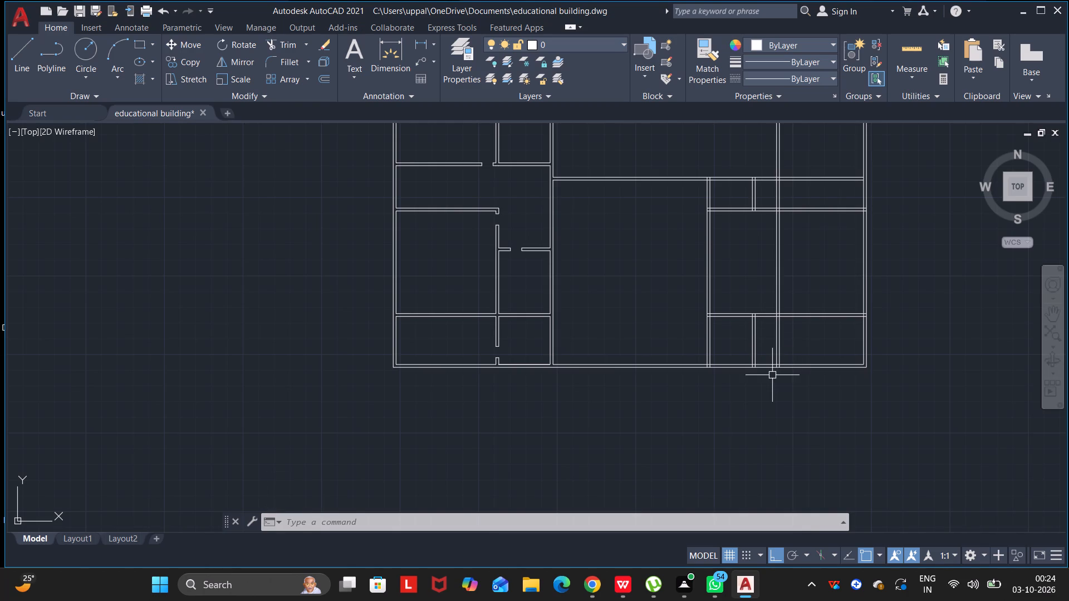
scroll(772, 375, "up", 2)
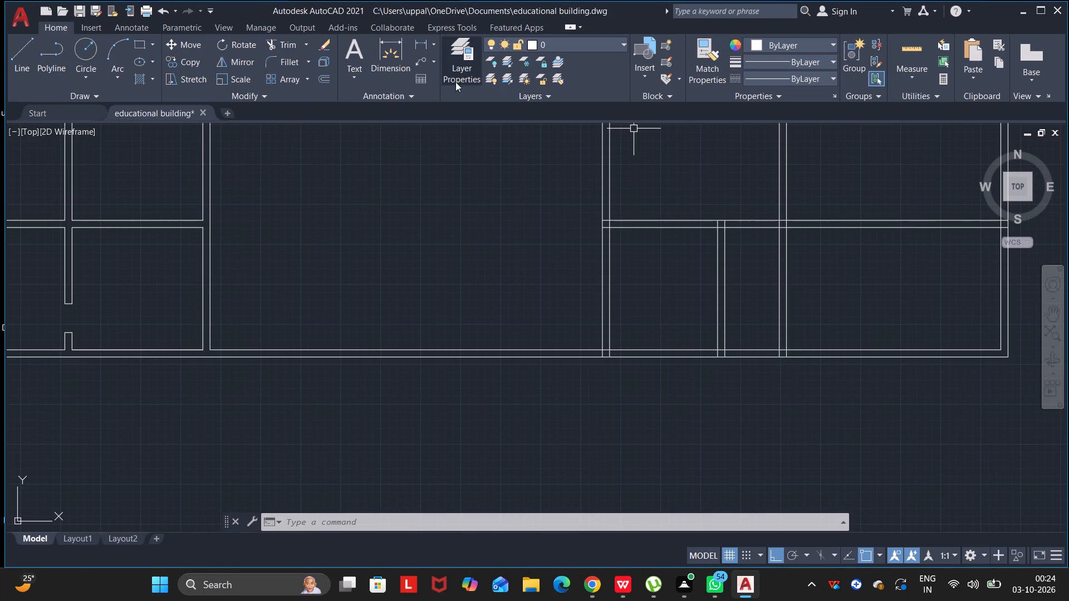
left_click(281, 45)
left_click_drag(702, 284, 744, 294)
left_click(744, 294)
scroll(712, 224, "up", 3)
key("Escape")
key("Escape")
key("Escape")
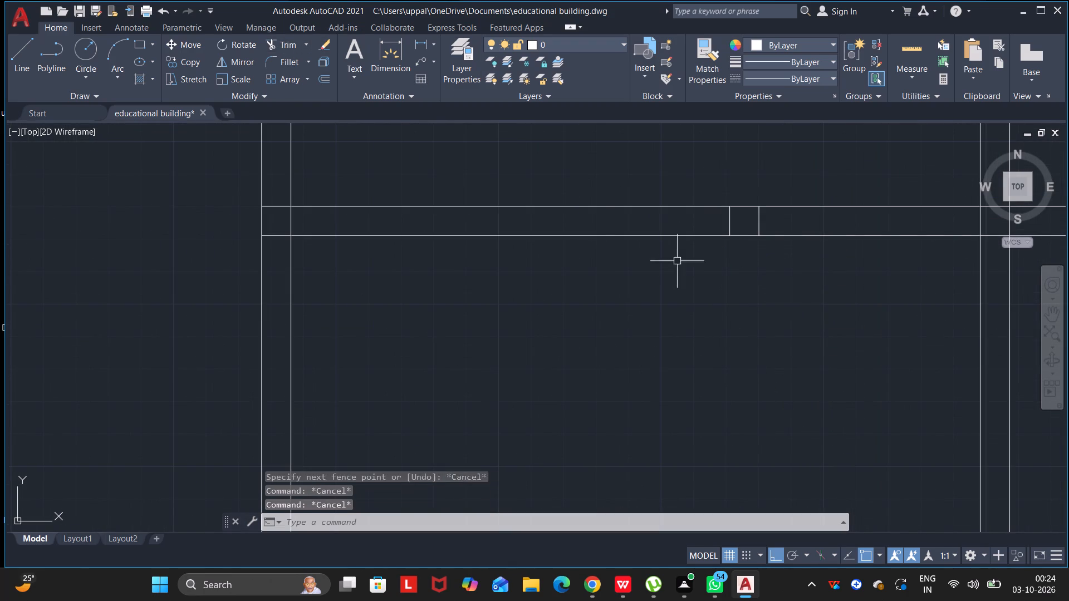
key("Escape")
key("Escape")
key("Escape")
key("Escape")
Trim the two leftover short segments of the middle vertical partition inside the southern horizontal partition.
left_click(273, 39)
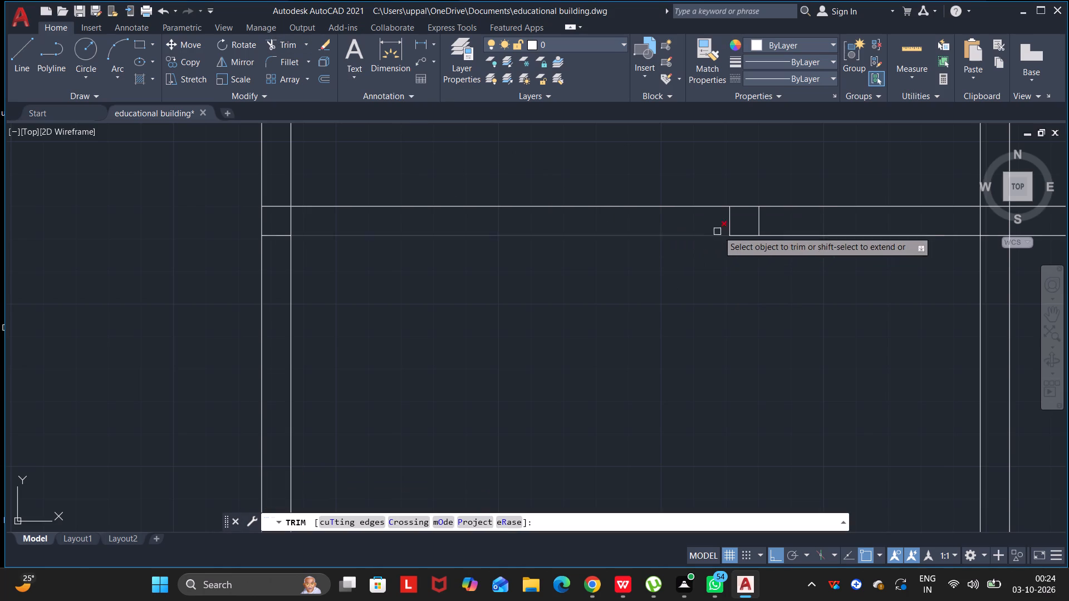
left_click(727, 219)
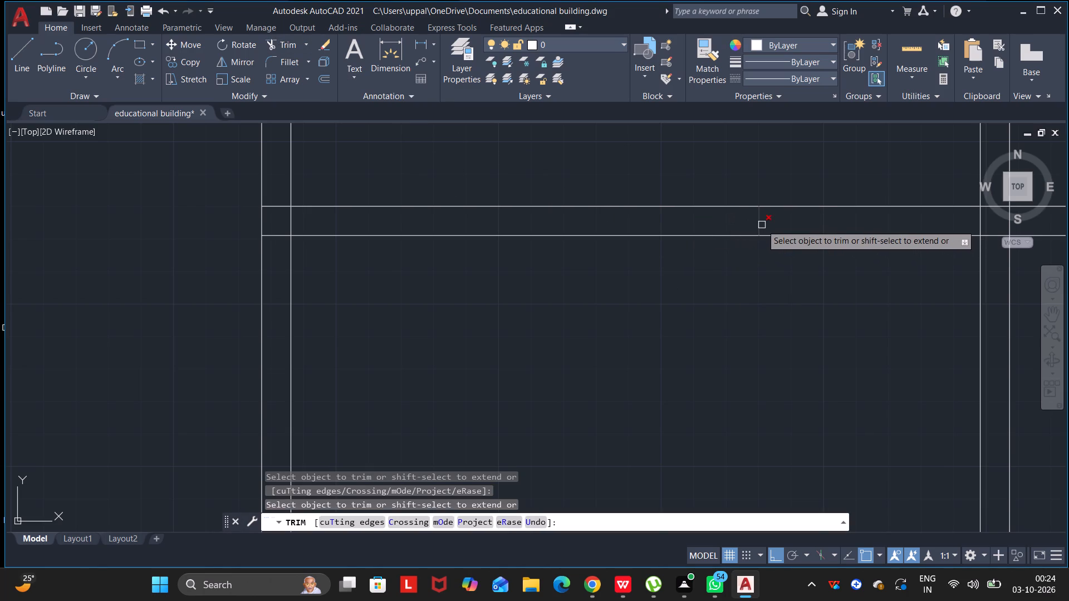
left_click(762, 225)
Trim the overlapping segments where the southeast block's southern horizontal partition meets its west wall, keeping that wall's west face continuous.
scroll(783, 293, "down", 3)
scroll(665, 270, "up", 3)
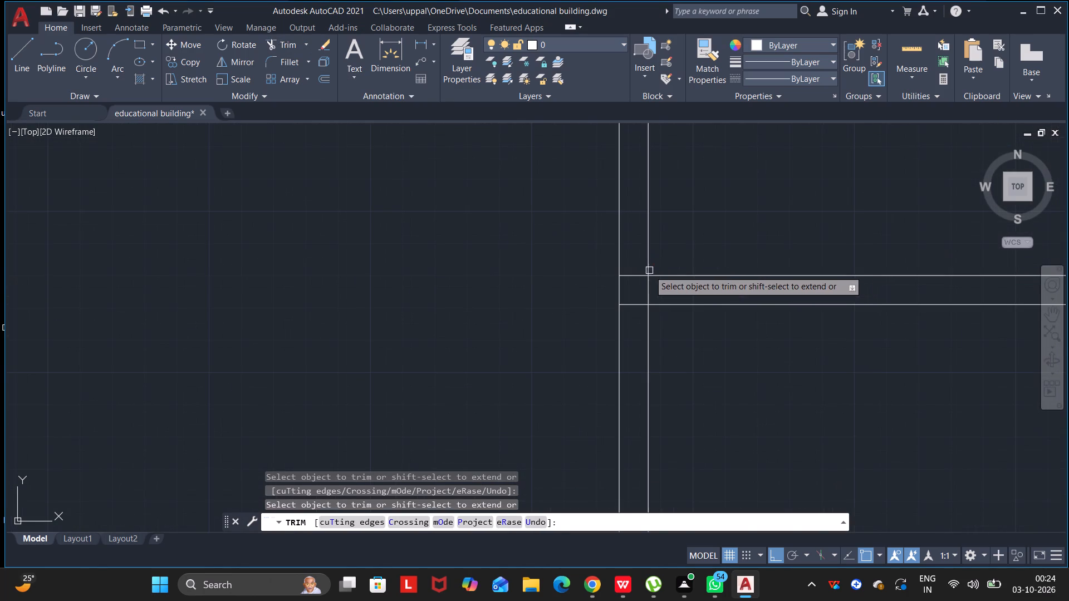
left_click(639, 275)
left_click(650, 288)
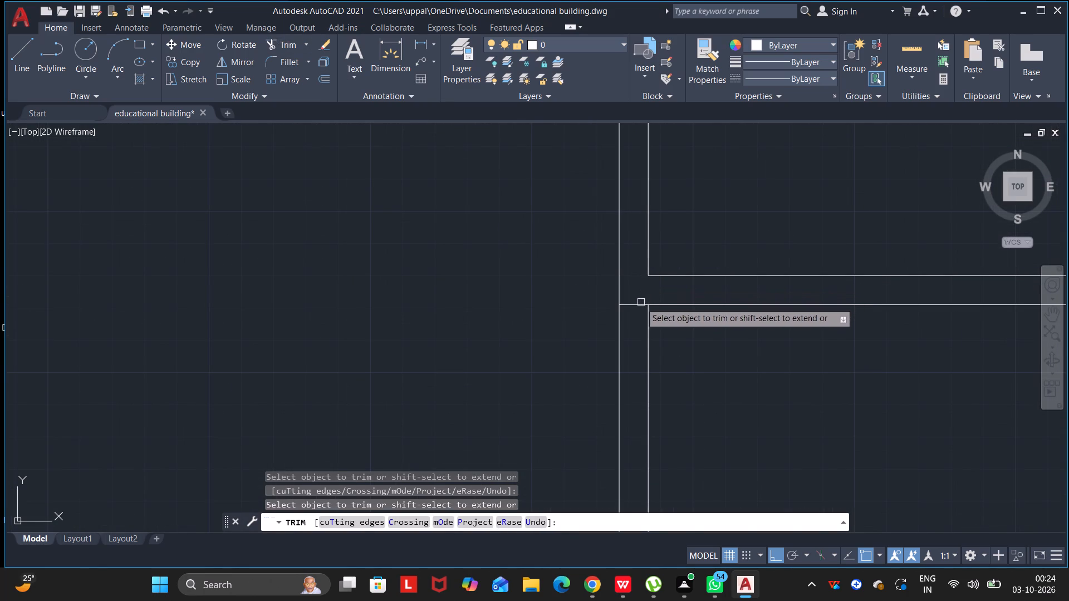
left_click(639, 305)
scroll(698, 307, "down", 3)
scroll(724, 236, "down", 3)
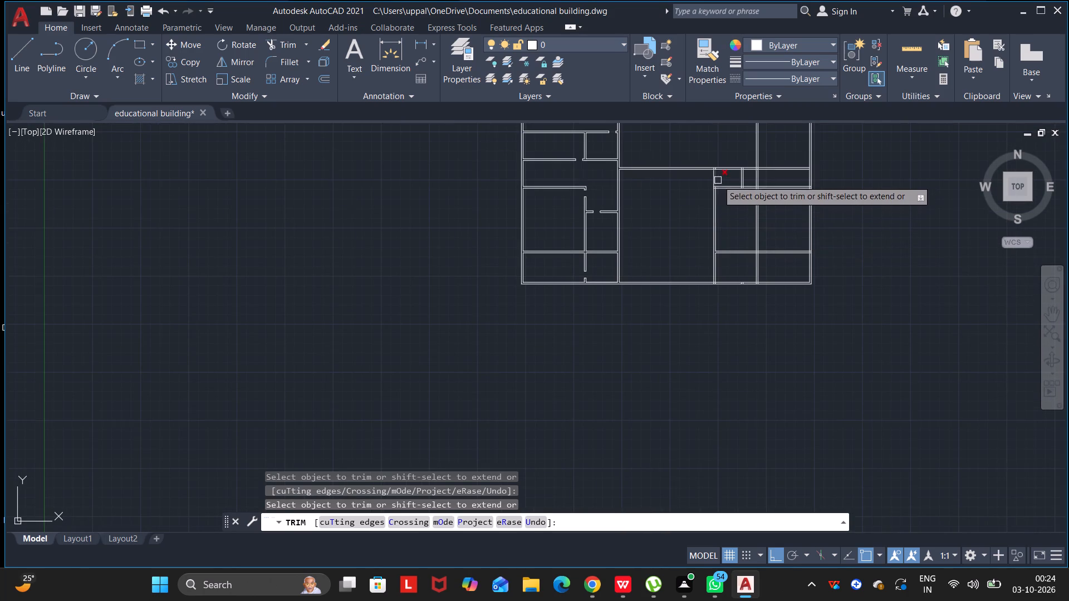
scroll(716, 180, "up", 3)
middle_click_drag(717, 171, 725, 233)
left_click_drag(725, 196, 725, 233)
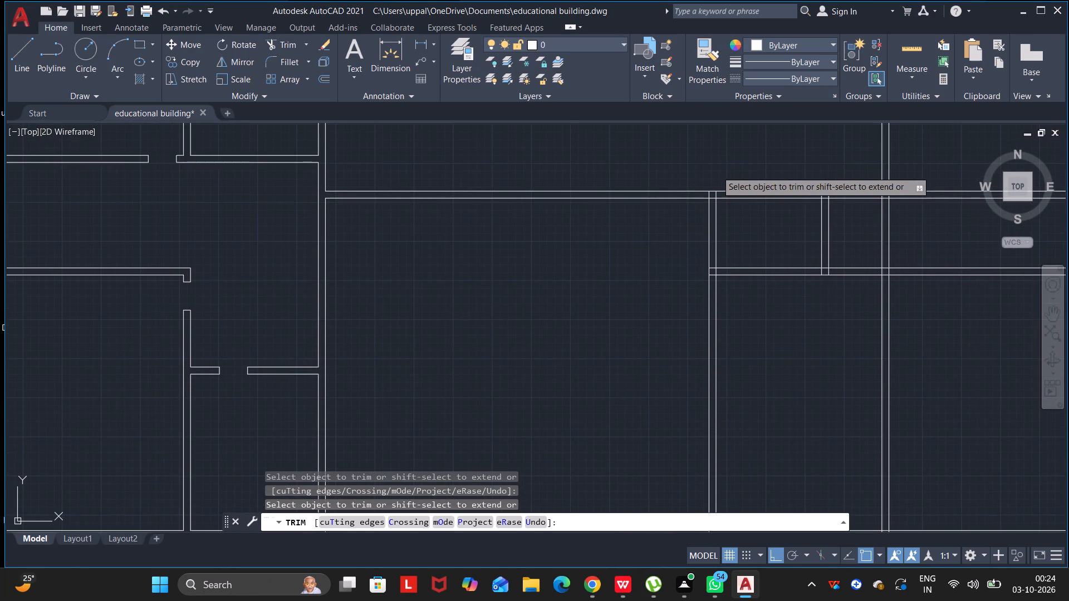
key("Escape")
key("Escape")
key("Escape")
key("Escape")
key("Escape")
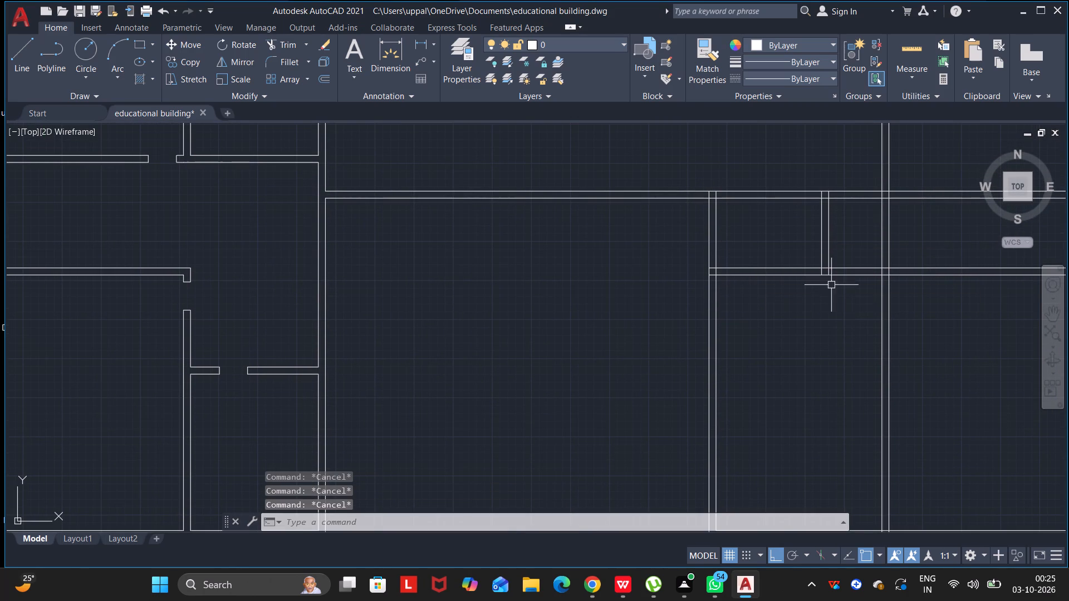
key("Escape")
Trim both lines of the southeast block's northern horizontal partition between the short vertical partition and the next vertical wall to the east.
left_click(291, 44)
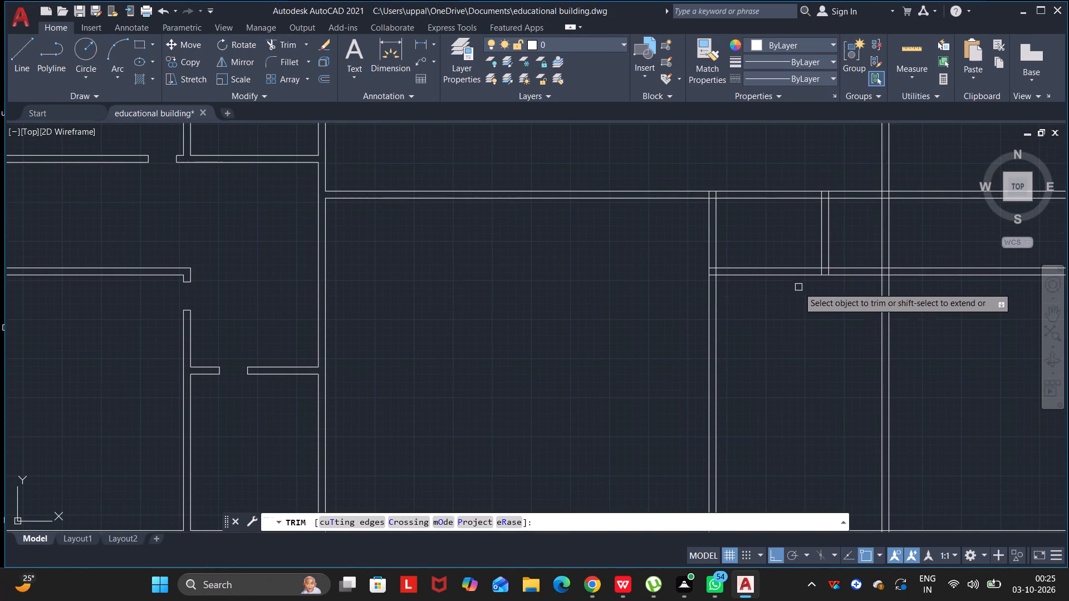
left_click(854, 254)
left_click_drag(856, 284, 856, 302)
left_click_drag(856, 307, 855, 312)
key("Escape")
key("Escape")
key("Escape")
key("Escape")
key("Escape")
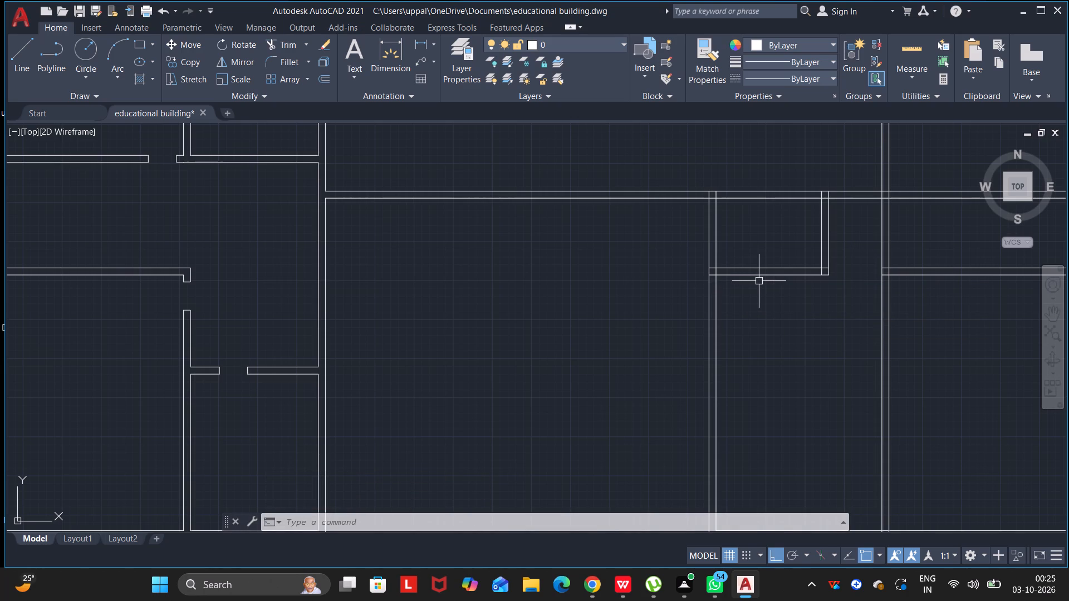
Draw a line across the northern horizontal partition's east end, between its two lines, along the short vertical partition's west line.
scroll(762, 285, "up", 1)
middle_click_drag(763, 302, 724, 306)
left_click_drag(756, 302, 743, 304)
left_click_drag(729, 306, 724, 306)
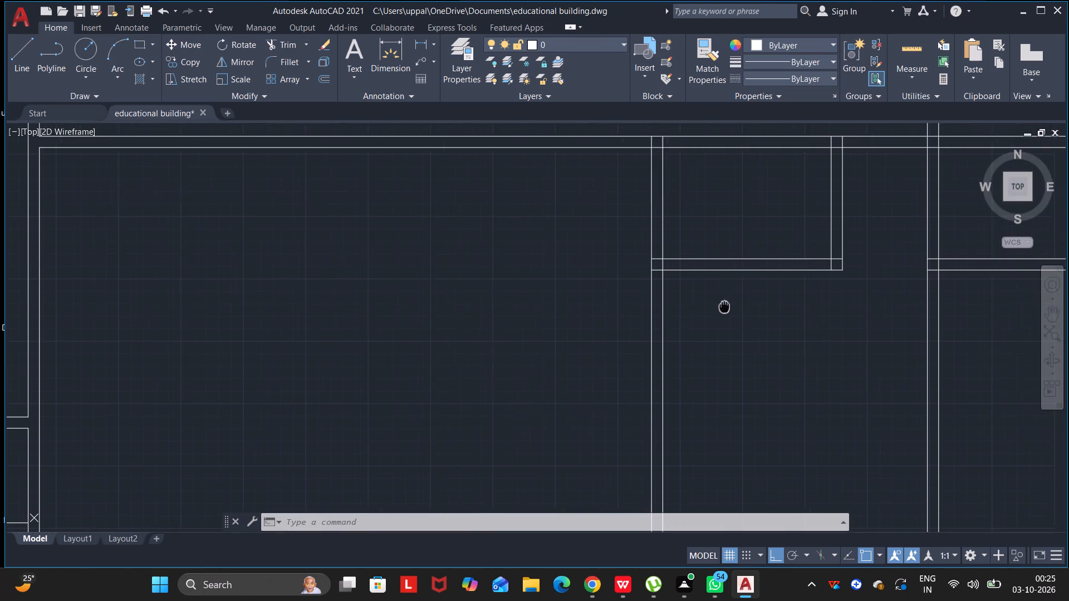
left_click_drag(724, 306, 636, 306)
middle_click_drag(724, 306, 636, 305)
left_click(636, 306)
key("l")
key("Return")
scroll(729, 266, "up", 2)
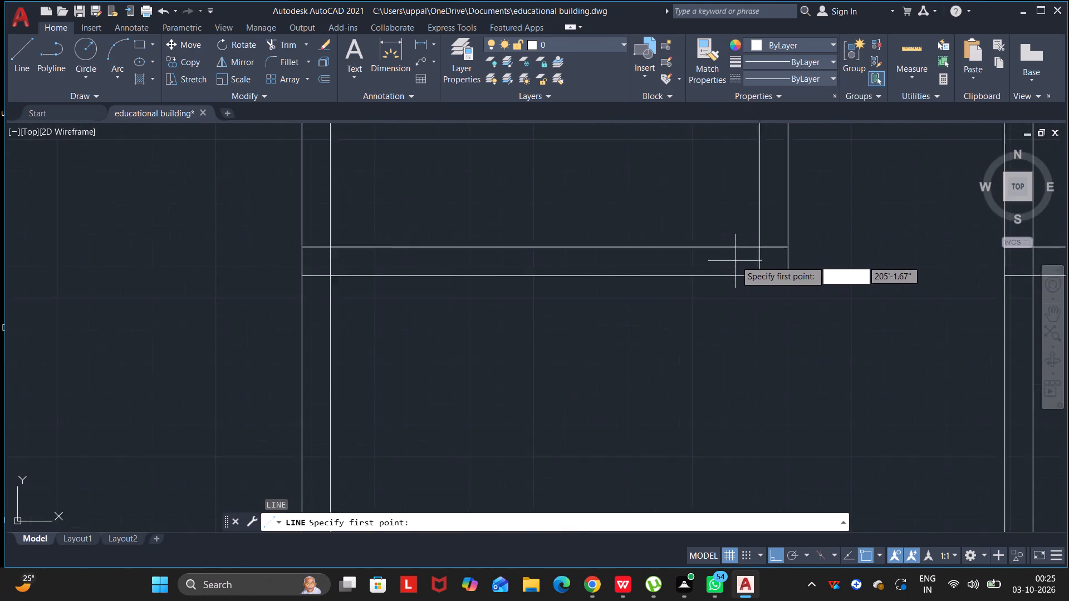
scroll(736, 260, "up", 1)
left_click(771, 241)
left_click(773, 285)
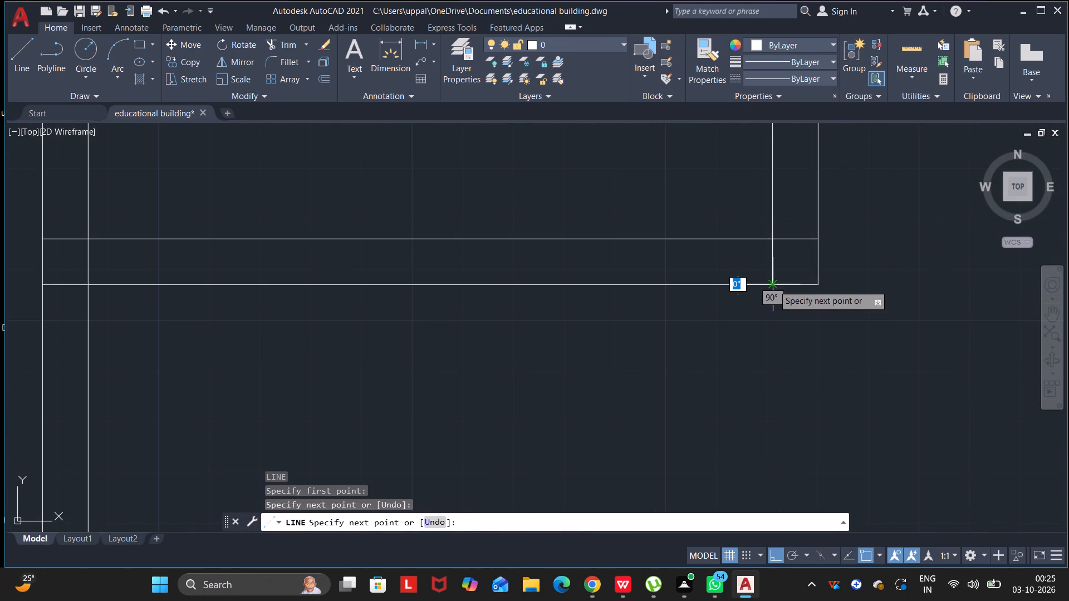
key("Escape")
key("Escape")
key("Escape")
key("Escape")
key("Escape")
Offset the short line across the southeast block's northern partition 9" west to mark the doorway's east jamb.
left_click(773, 267)
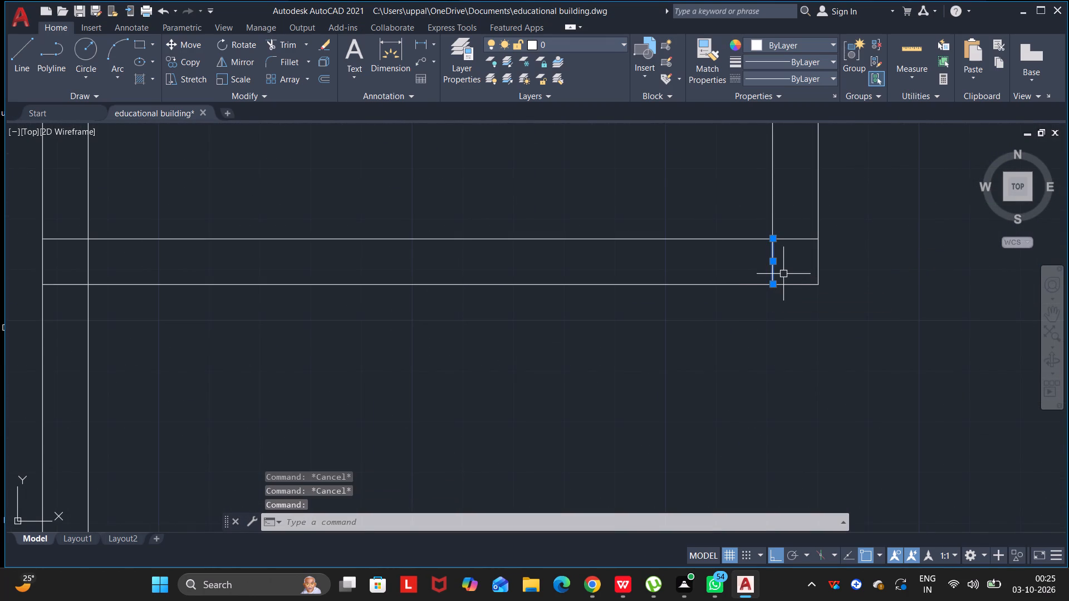
key("o")
key("Return")
left_click(773, 264)
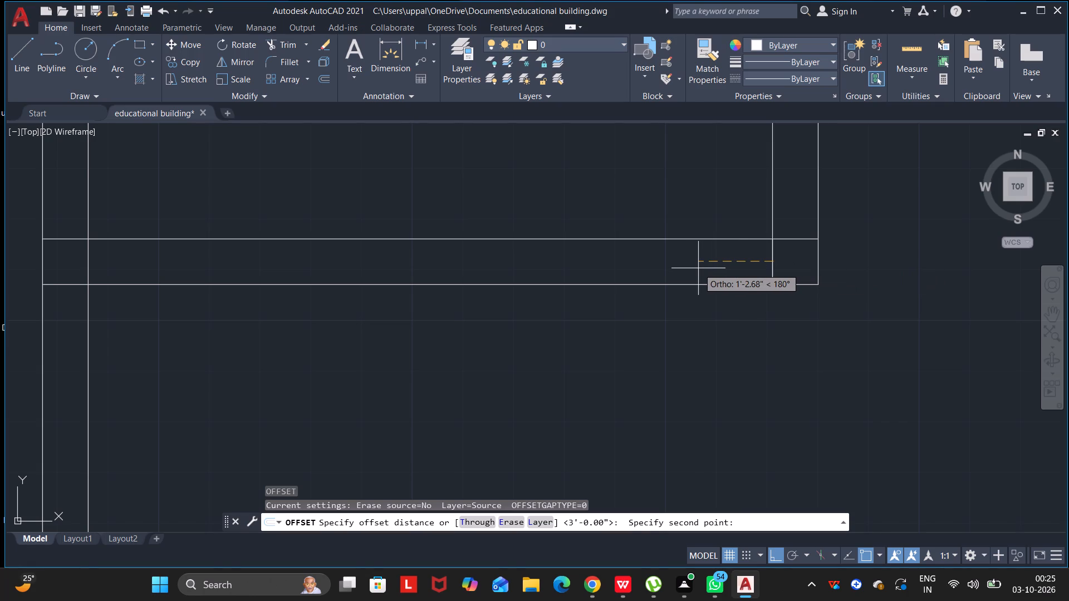
key("9")
key("Return")
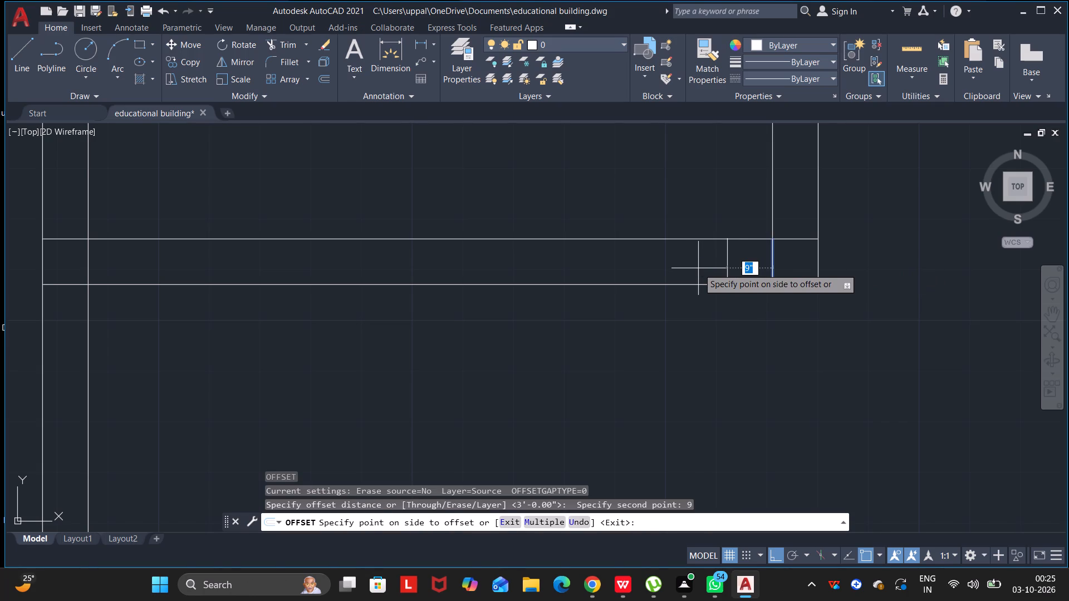
left_click(698, 268)
key("Escape")
key("Escape")
key("Escape")
key("Escape")
key("Escape")
Offset the new jamb line 36" west inside the same partition to mark the doorway's other side.
left_click(724, 256)
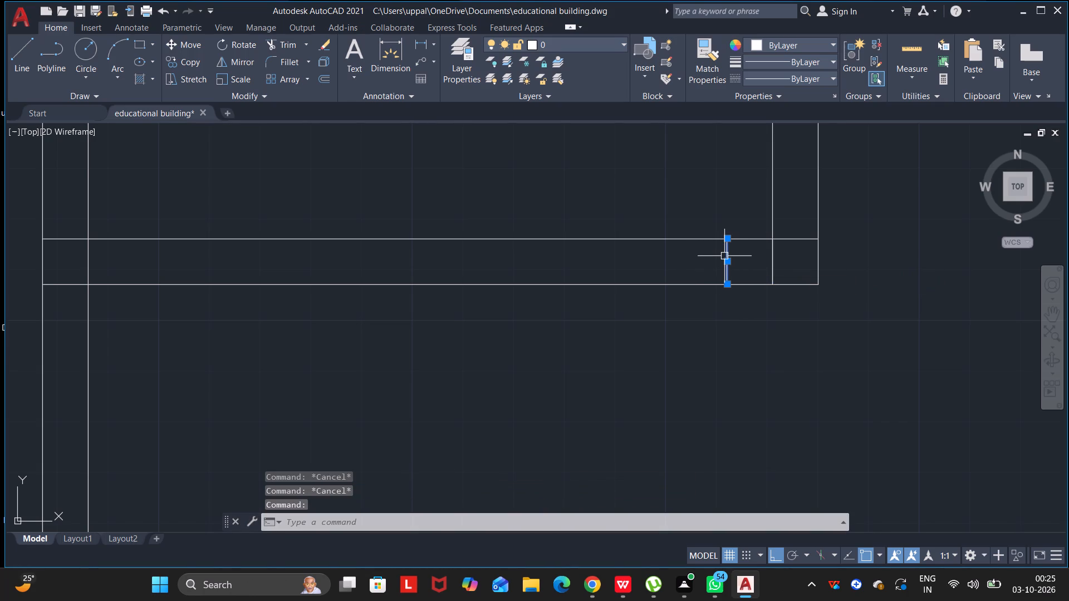
key("o")
key("Return")
left_click(725, 259)
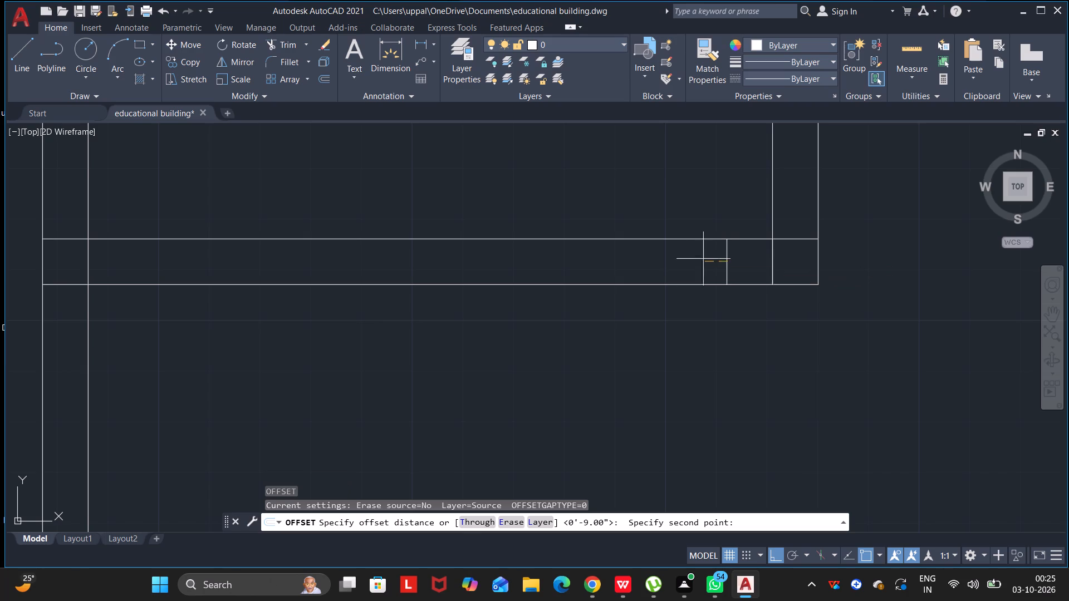
type("36")
key("Return")
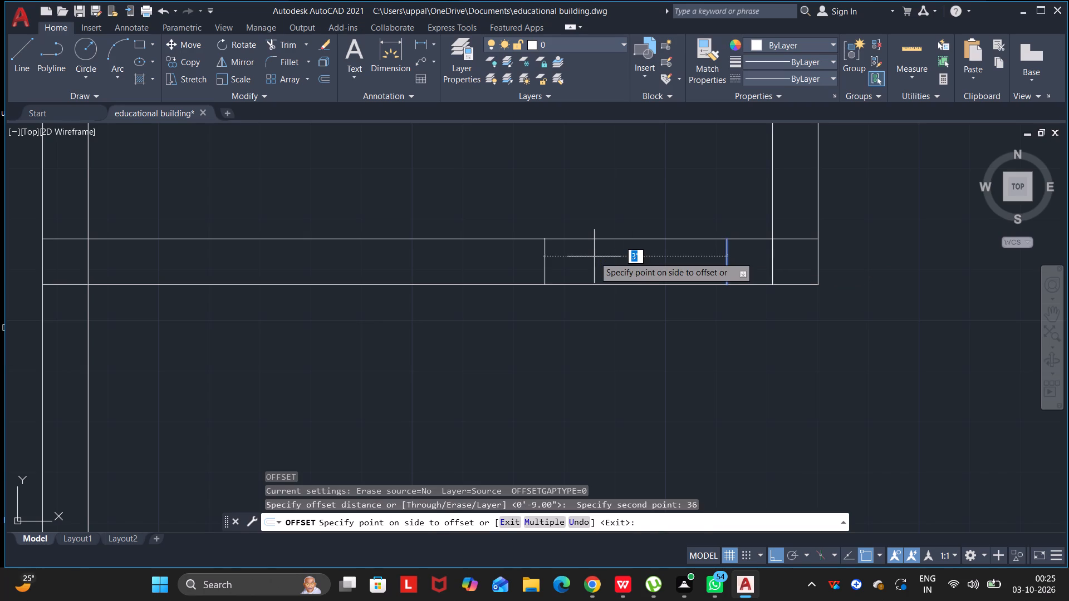
left_click(594, 257)
key("Escape")
key("Escape")
key("Escape")
key("Escape")
key("Escape")
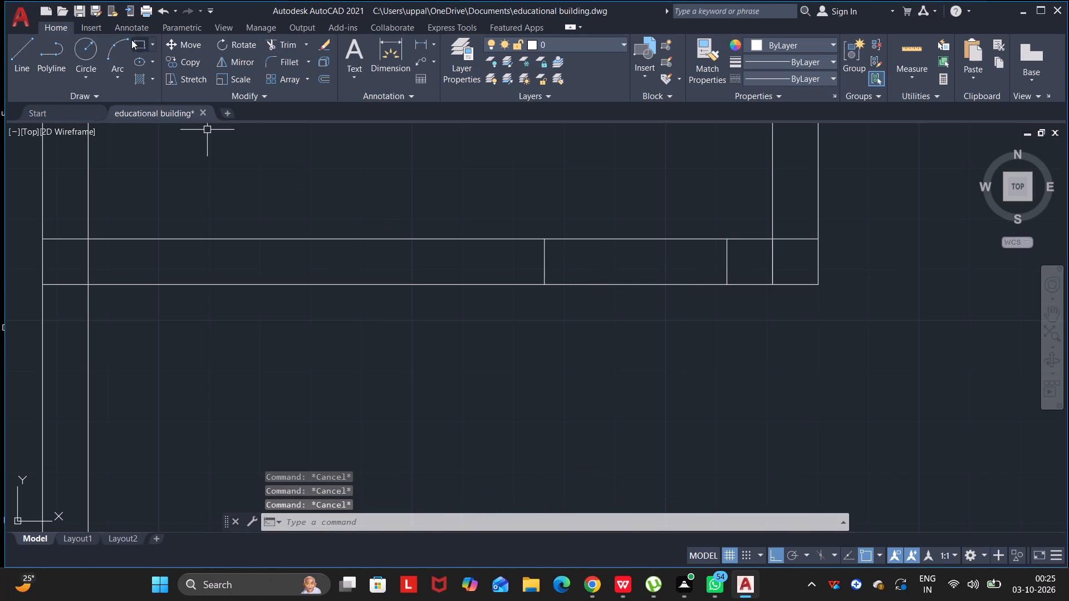
Trim both lines of the northern partition between the two jamb lines to open the 36" doorway.
left_click(270, 46)
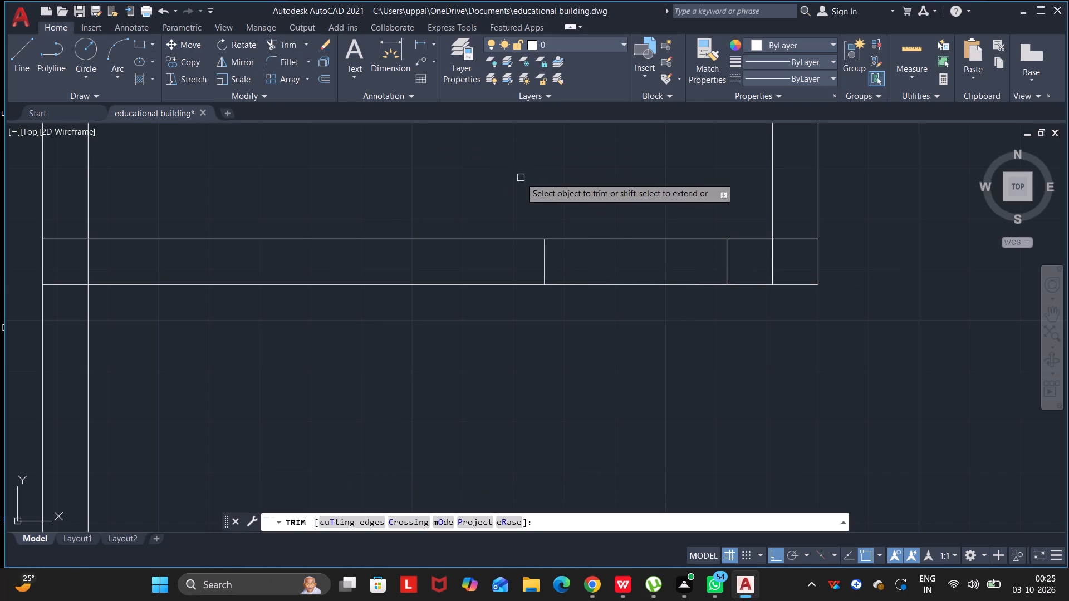
left_click_drag(564, 207, 589, 350)
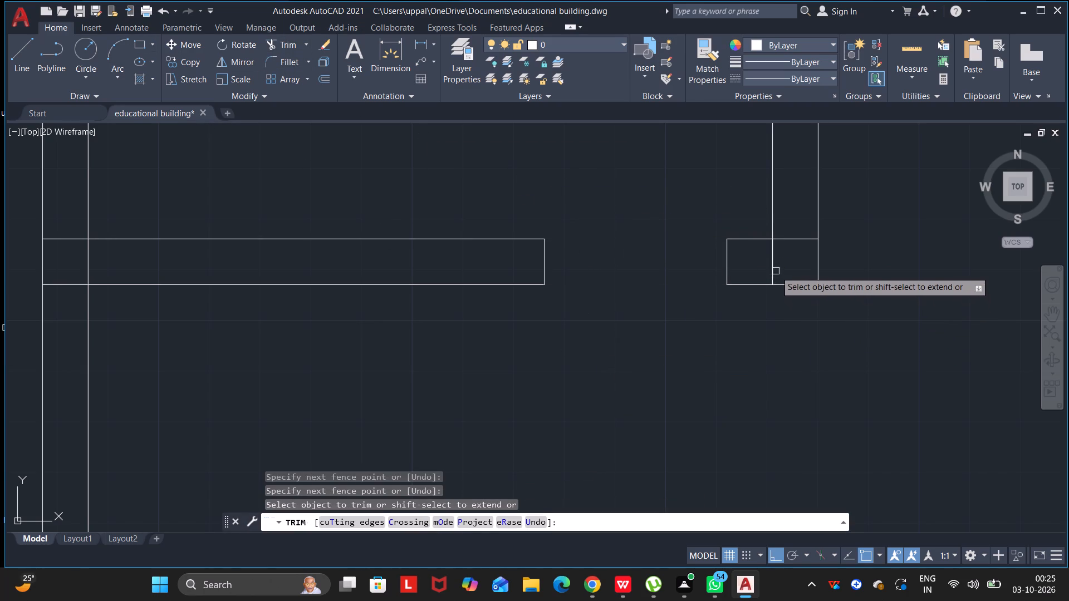
Trim the inner crossing segments where the northern partition's short east end meets the short vertical partition, leaving a clean L-shaped corner.
left_click(774, 268)
left_click(791, 239)
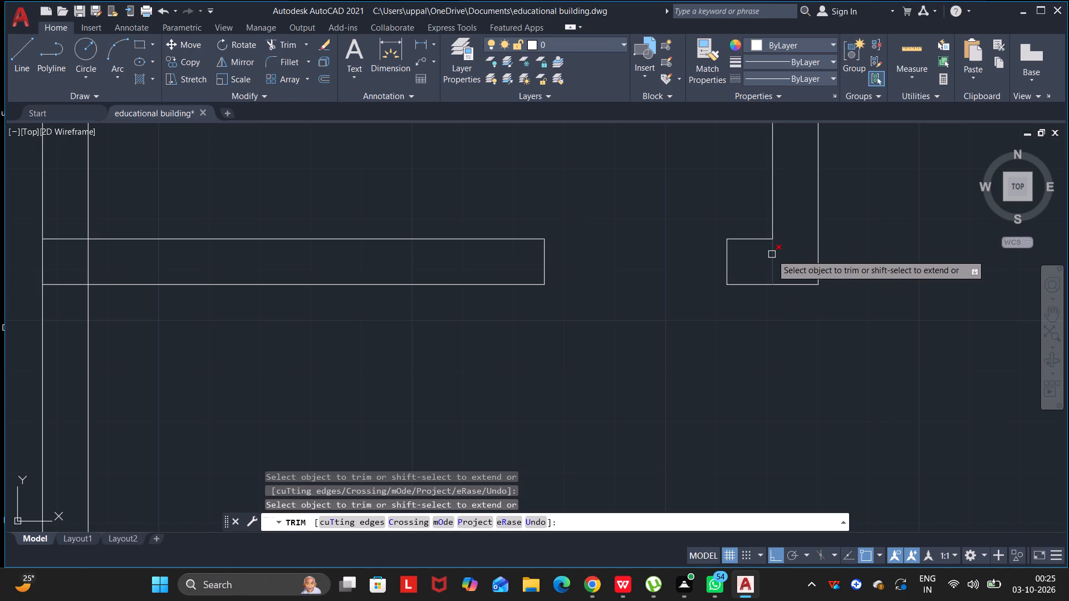
left_click(772, 254)
key("Escape")
key("Escape")
key("Escape")
key("Escape")
key("Escape")
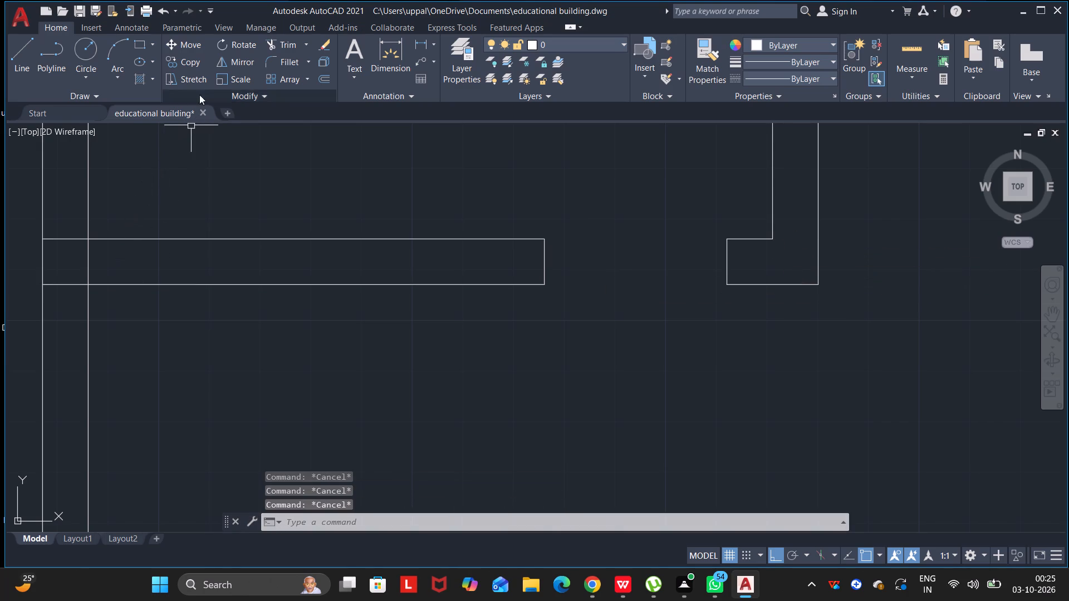
Trim the overlapping segments where the northern partition meets the southeast block's west wall, keeping that wall's west line continuous.
left_click(285, 48)
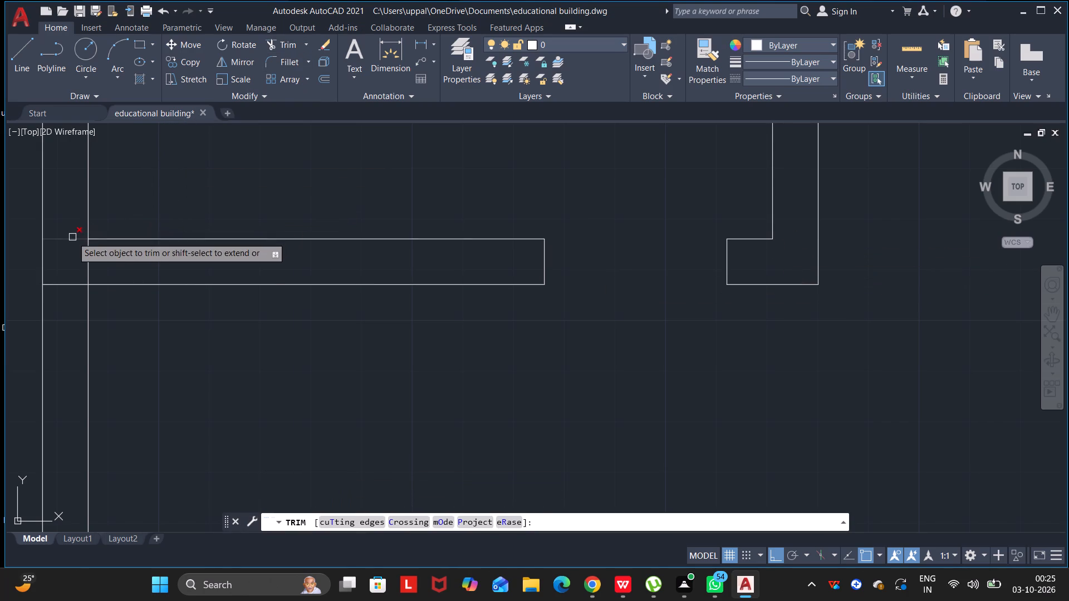
left_click(72, 237)
left_click(68, 284)
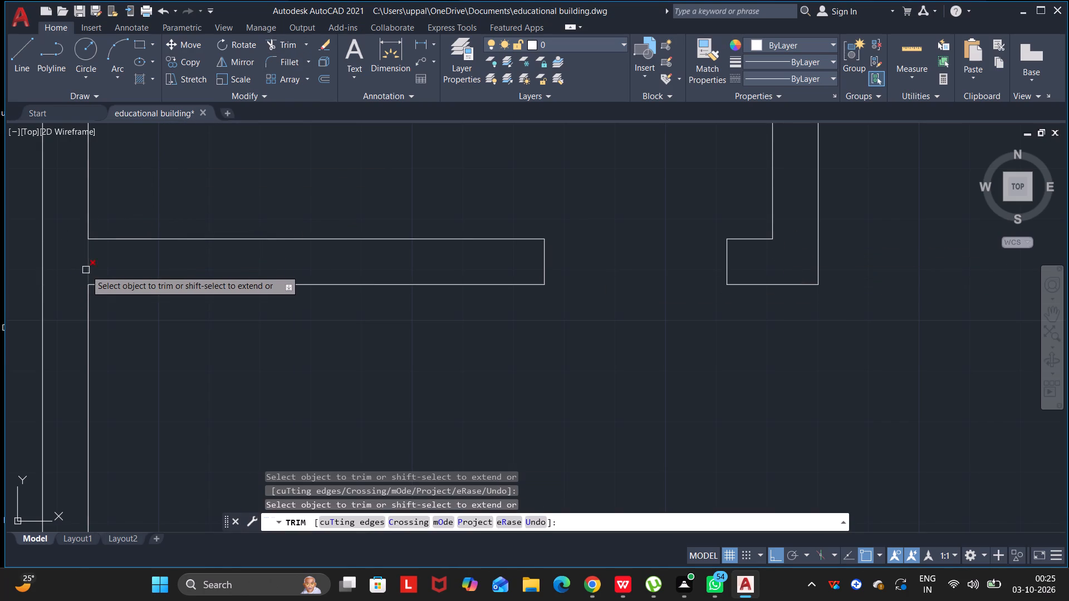
left_click(86, 270)
key("Escape")
key("Escape")
key("Escape")
key("Escape")
scroll(487, 343, "down", 4)
key("Escape")
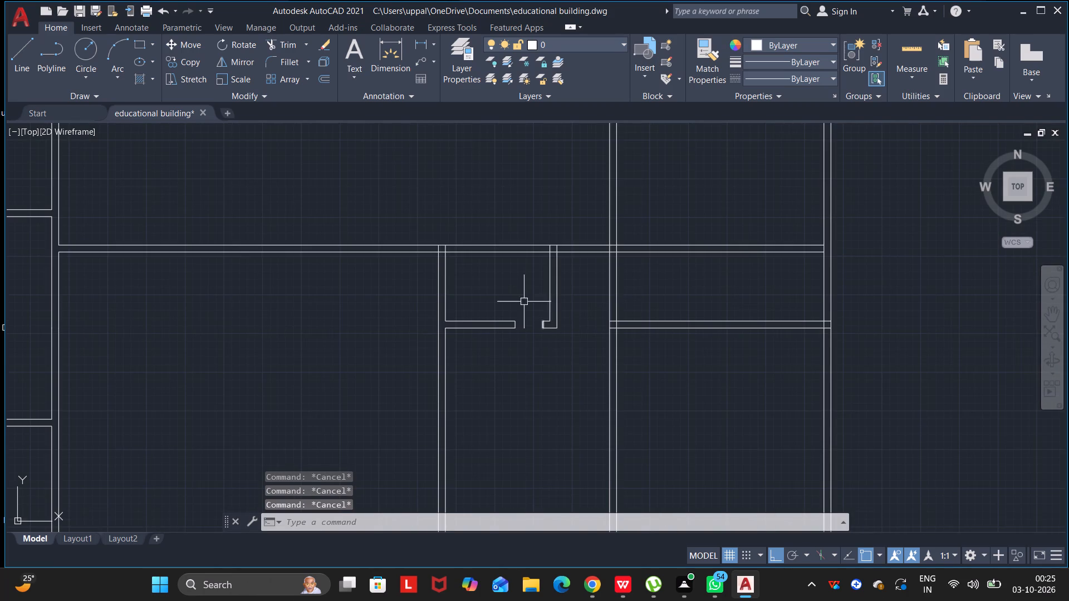
Trim the overlapping segments where the southeast block's west wall meets its north wall, keeping the north wall's upper line continuous.
left_click(277, 44)
scroll(393, 247, "up", 4)
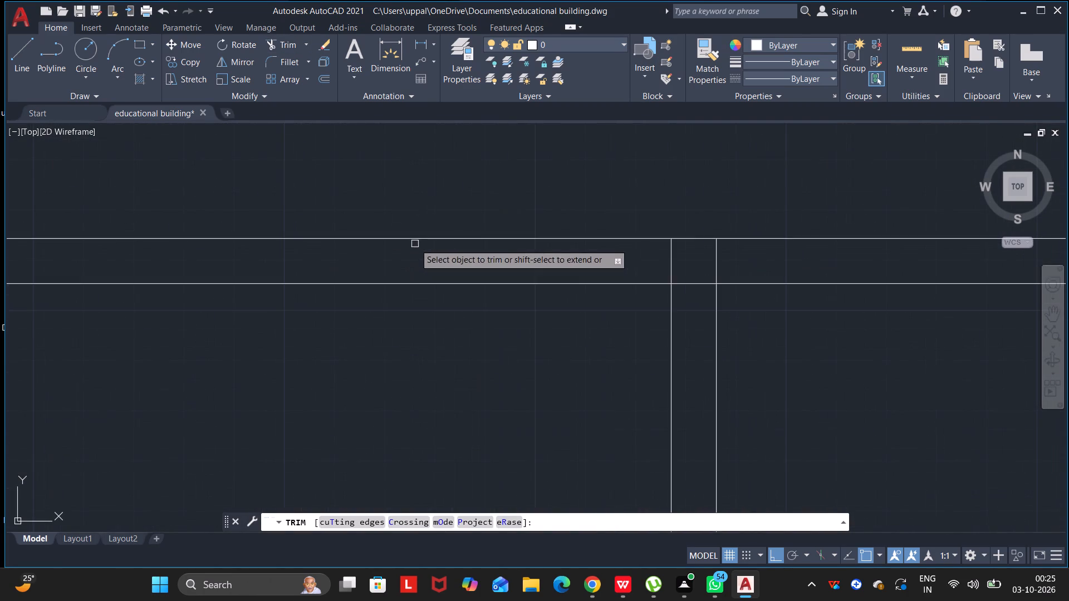
left_click_drag(631, 260, 705, 283)
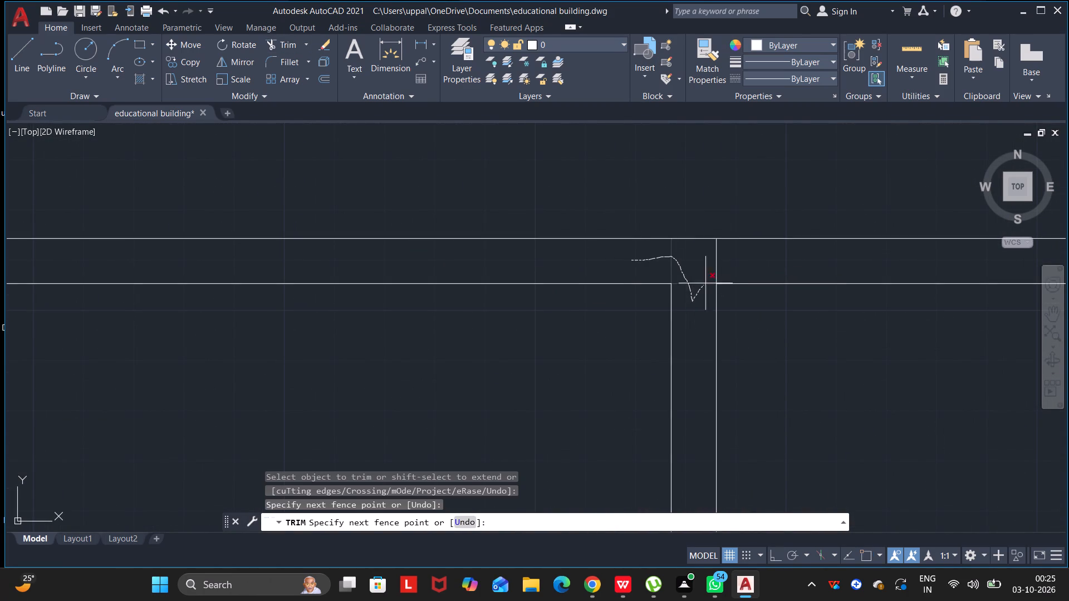
left_click_drag(705, 283, 722, 261)
Trim the overlapping segments where the short vertical partition meets the southeast block's north wall, opening the T-junction.
scroll(733, 284, "down", 6)
middle_click_drag(842, 312, 703, 324)
left_click_drag(825, 317, 703, 325)
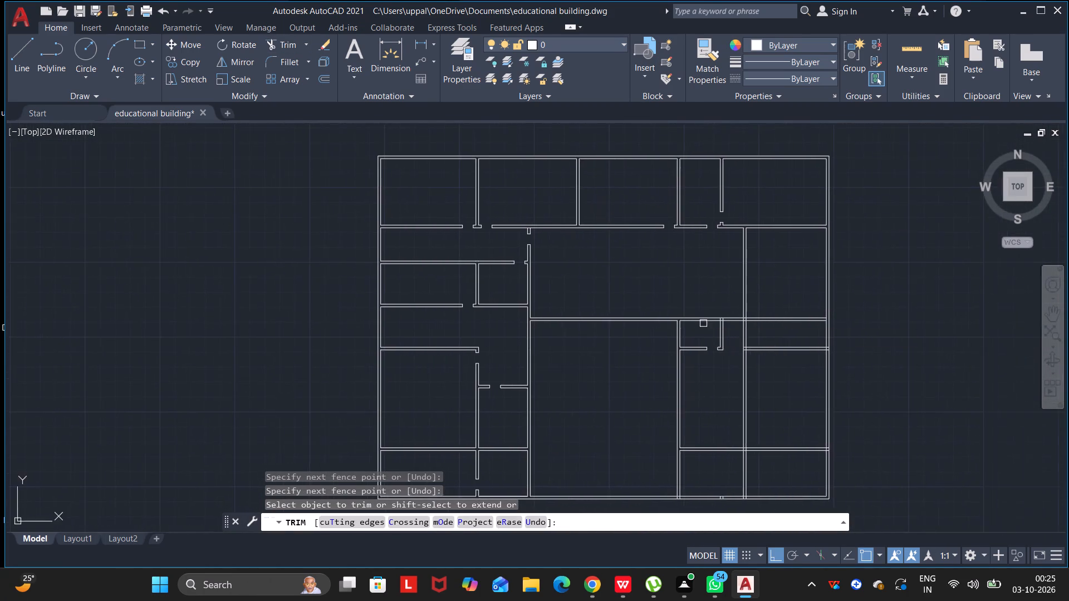
scroll(721, 316, "up", 5)
scroll(622, 343, "up", 3)
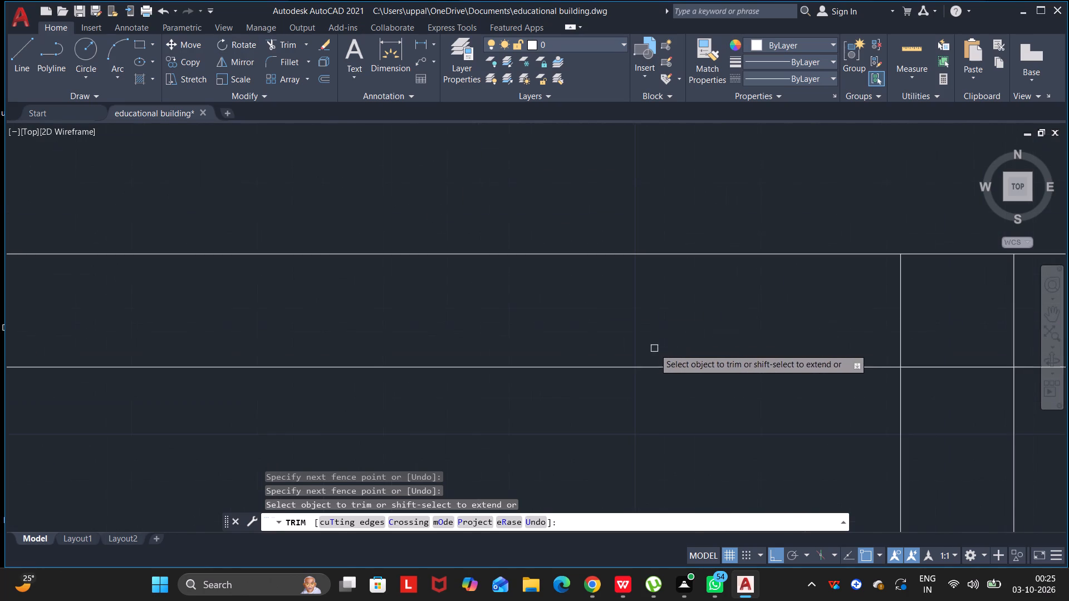
scroll(807, 308, "down", 1)
left_click_drag(813, 311, 923, 336)
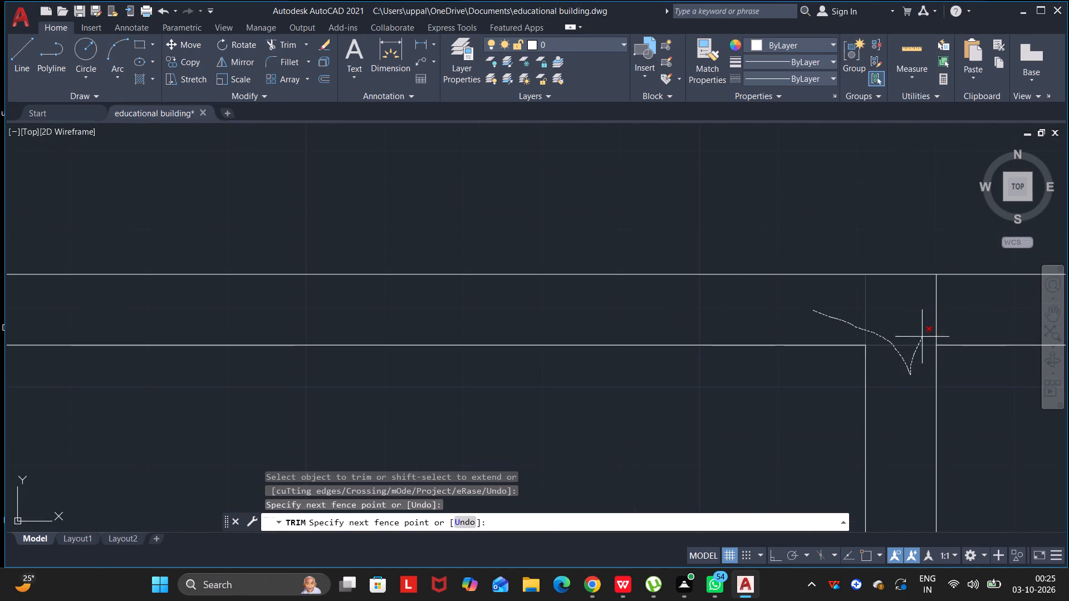
left_click_drag(923, 336, 953, 305)
scroll(787, 352, "down", 7)
key("Escape")
key("Escape")
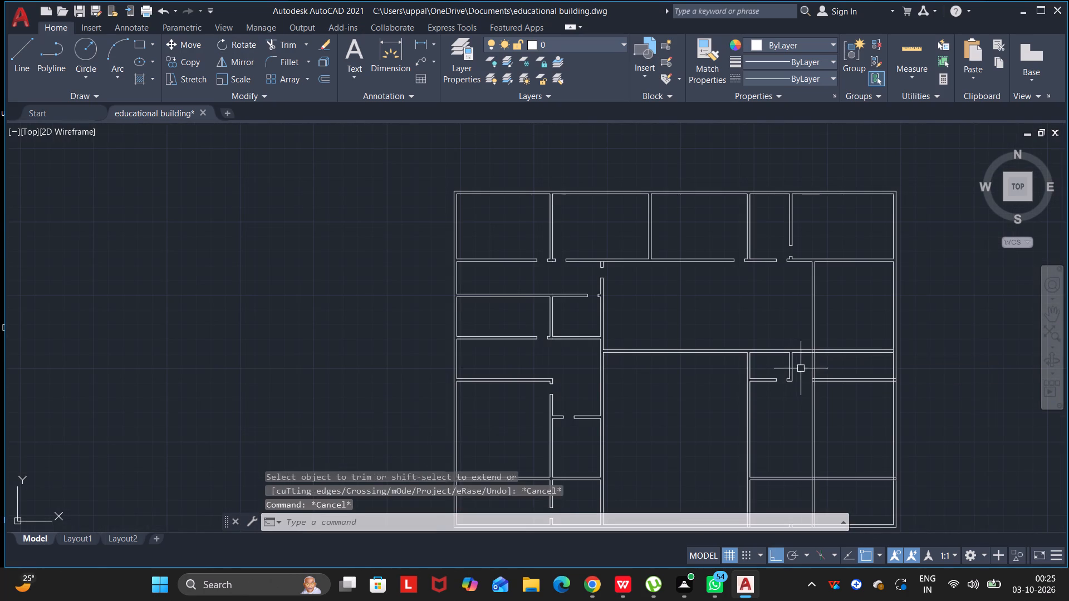
key("Escape")
key("Escape")
Trim the overlapping segments where the northern partition's eastern part meets the long vertical wall, keeping that wall's west line continuous.
middle_click_drag(796, 376, 583, 318)
left_click_drag(782, 373, 583, 318)
scroll(605, 311, "up", 3)
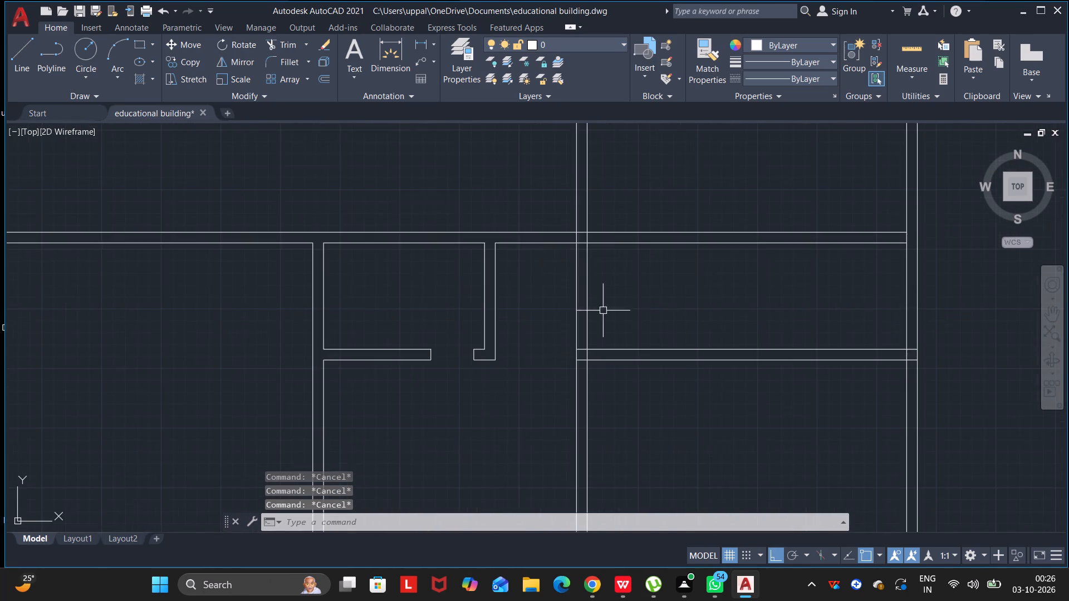
left_click(276, 45)
scroll(529, 331, "up", 4)
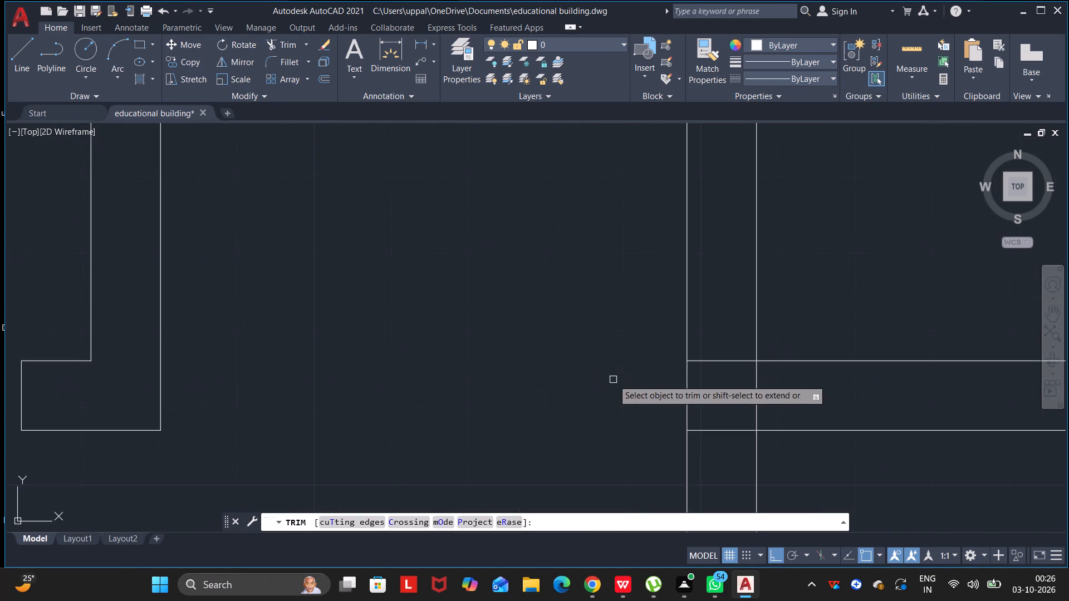
left_click_drag(698, 344, 719, 449)
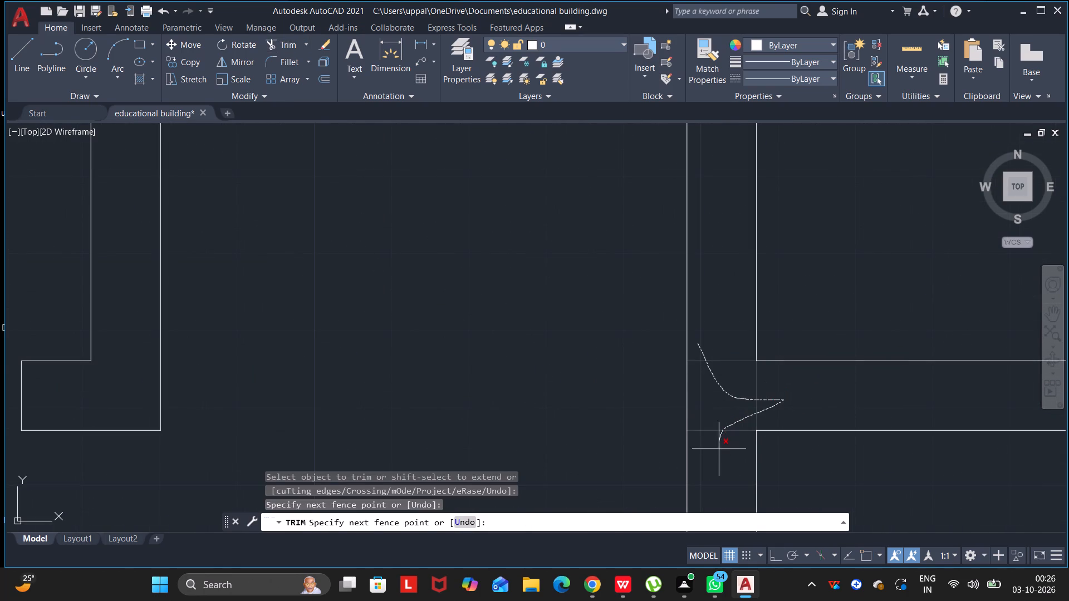
left_click_drag(719, 449, 723, 451)
scroll(702, 263, "down", 2)
scroll(702, 208, "down", 3)
middle_click_drag(702, 208, 689, 223)
left_click_drag(686, 224, 616, 252)
middle_click_drag(689, 223, 616, 252)
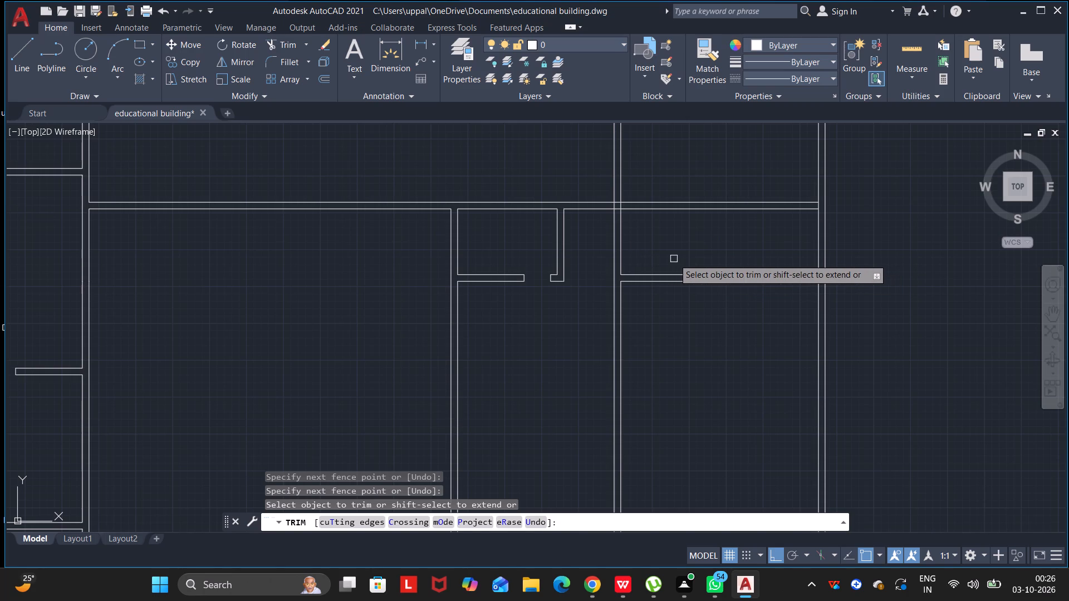
scroll(674, 265, "down", 3)
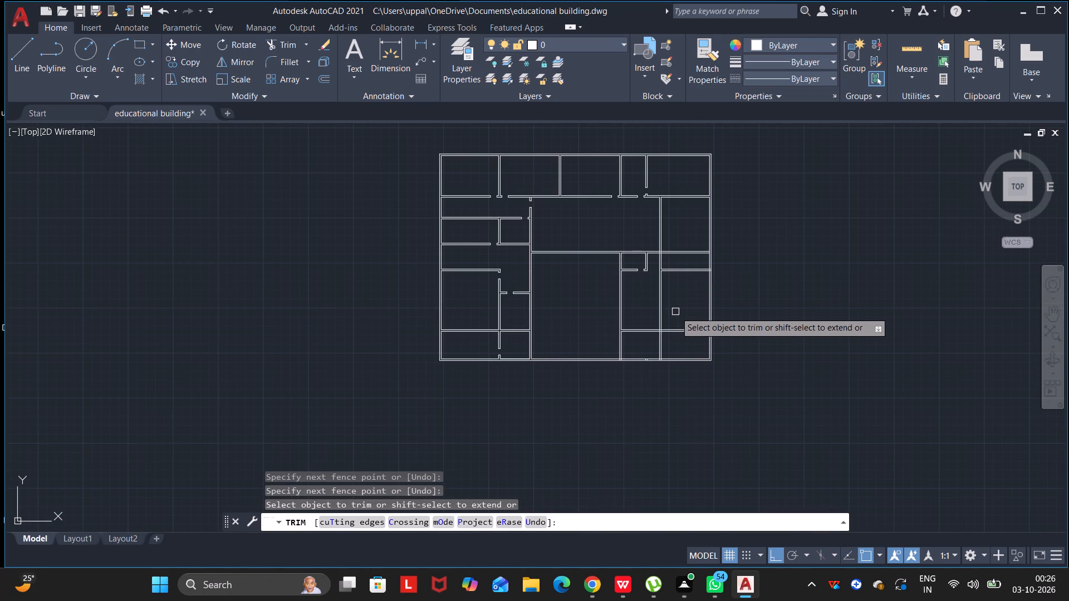
middle_click_drag(679, 333, 679, 331)
left_click_drag(679, 331, 664, 258)
middle_click_drag(679, 331, 664, 258)
scroll(636, 261, "up", 3)
key("Escape")
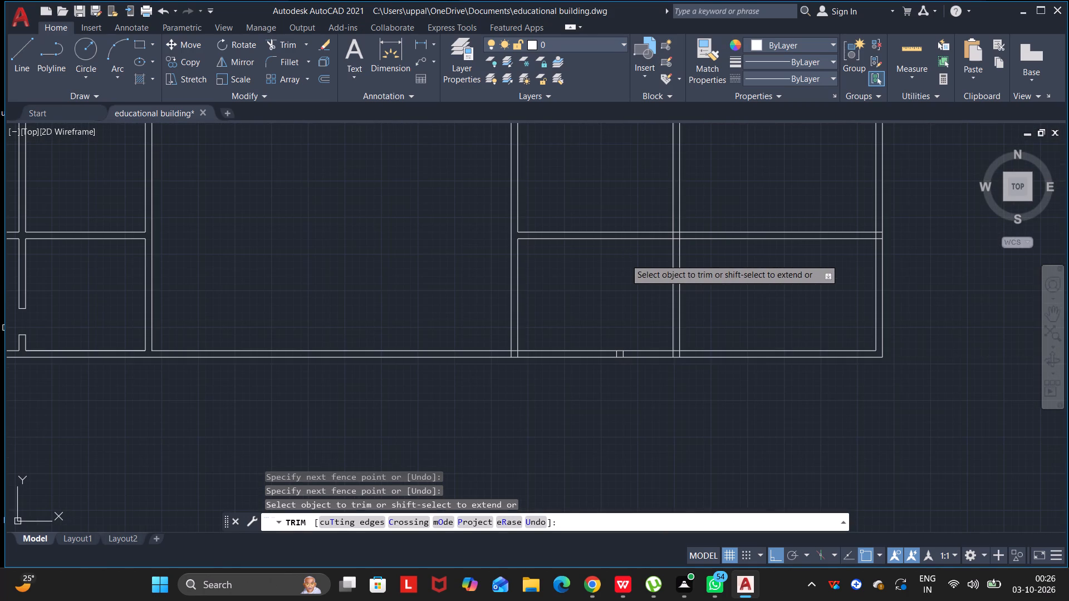
key("Escape")
key("Escape")
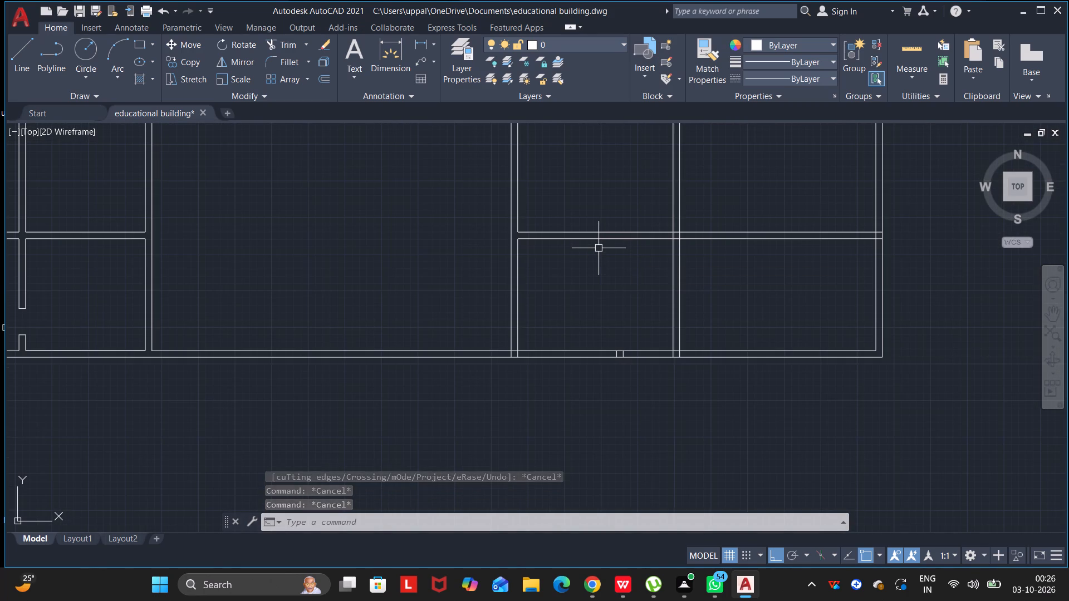
Draw a line across the southeast block's southern horizontal partition, between its two lines, roughly aligned with the stub in the outer wall below.
scroll(597, 229, "up", 1)
key("l")
key("Return")
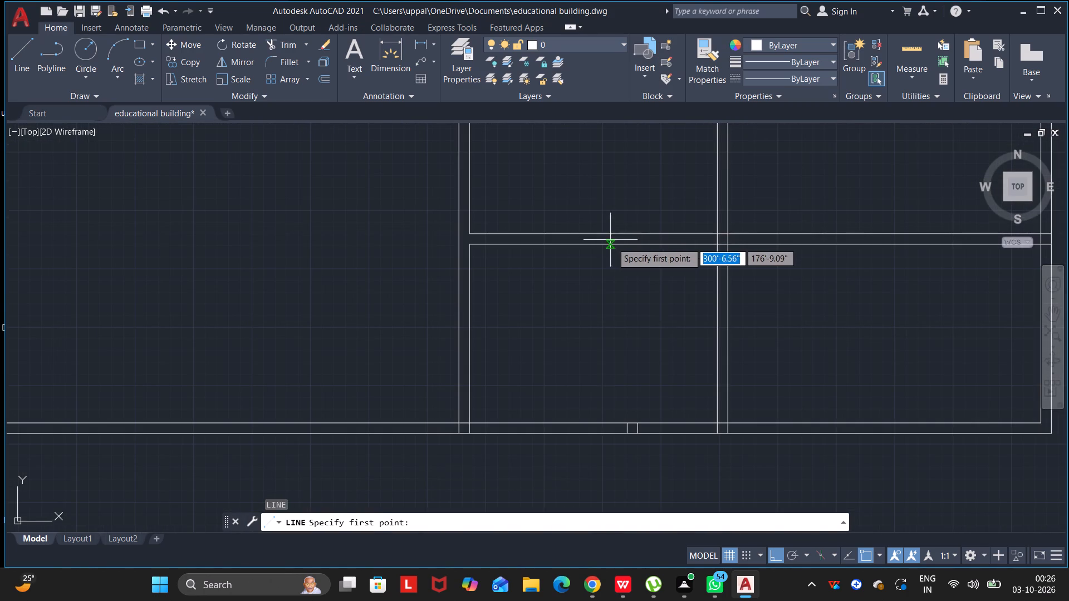
scroll(614, 248, "up", 1)
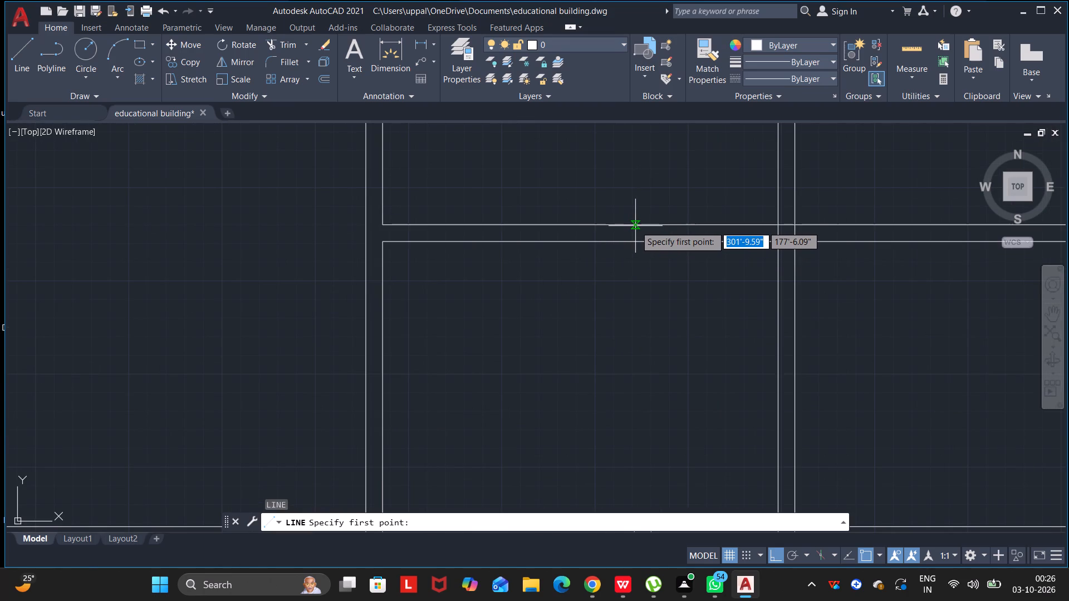
left_click(635, 226)
left_click(639, 242)
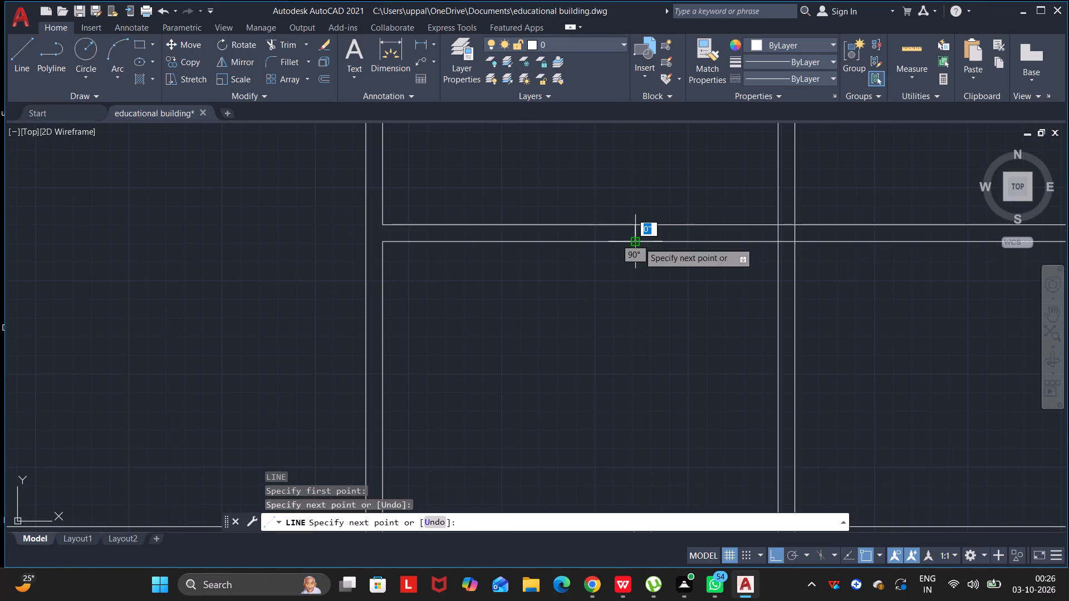
key("Escape")
key("Escape")
key("Escape")
key("Escape")
key("Escape")
Offset the line across the southern partition 36" west to mark the doorway's width.
left_click(636, 236)
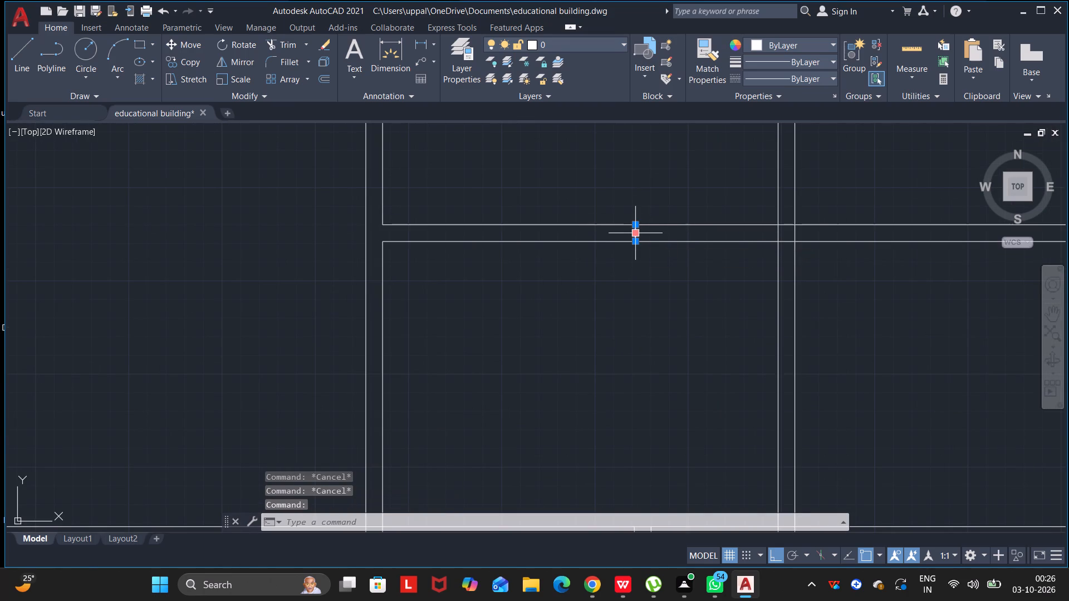
key("o")
key("Return")
left_click(636, 235)
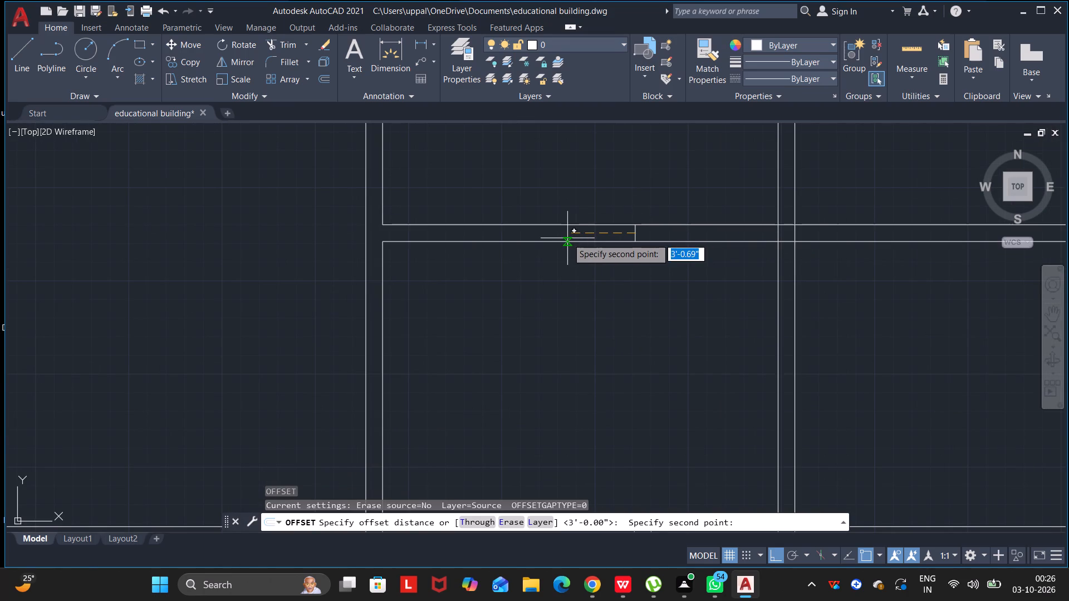
type("36")
key("Return")
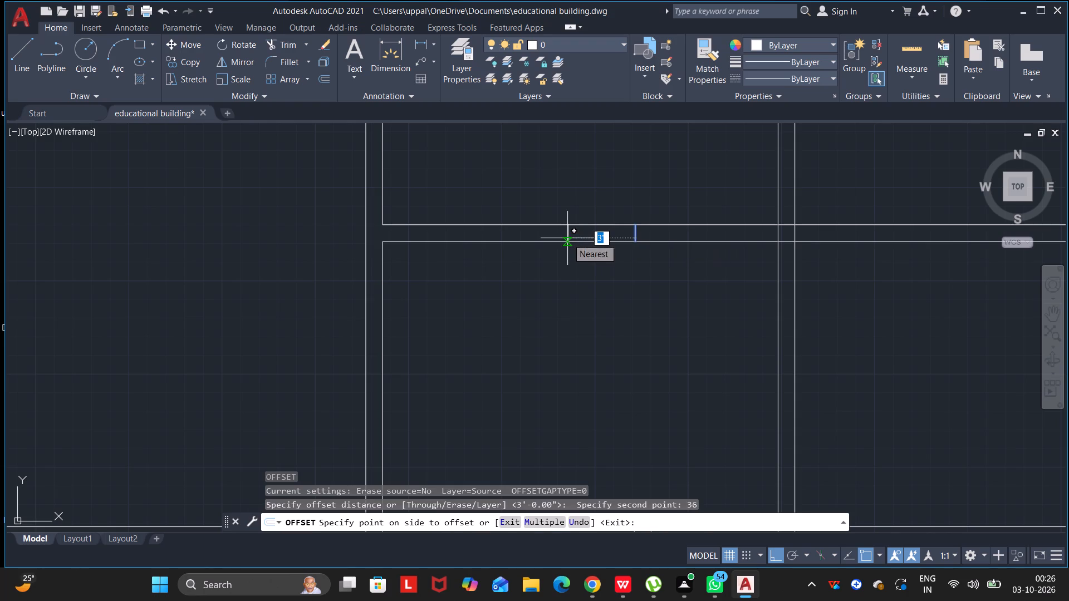
left_click(553, 246)
key("Escape")
key("Escape")
key("Escape")
key("Escape")
key("Escape")
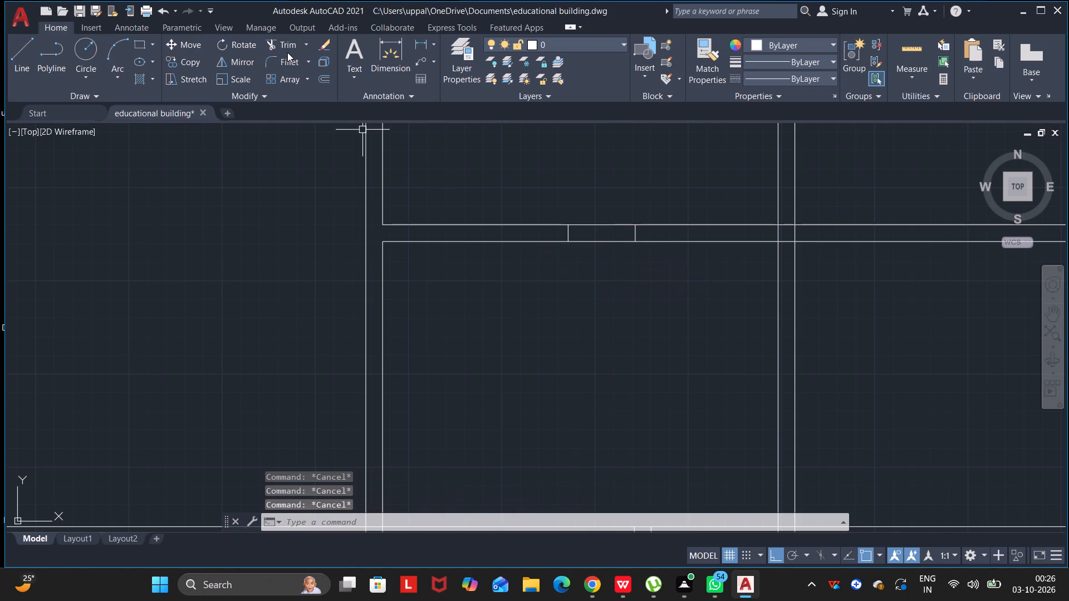
Trim both lines of the southern partition between the two jamb lines to open the 36" doorway.
double_click(285, 49)
left_click_drag(587, 212, 604, 272)
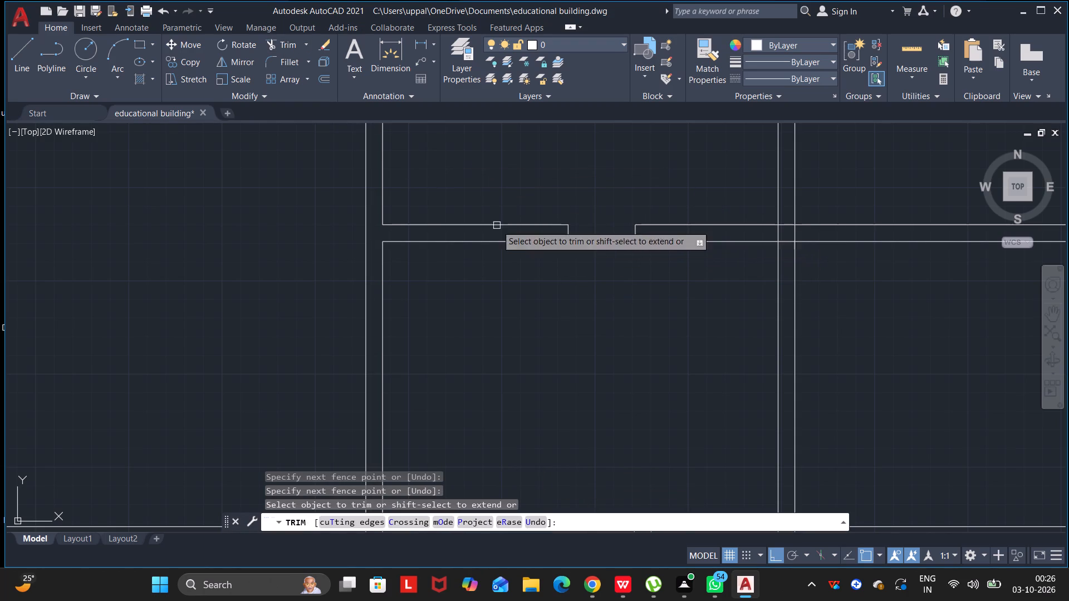
Trim the overlapping segments where the southeast block's southern partition crosses the vertical wall east of the doorway, keeping that wall's east line continuous.
left_click(777, 231)
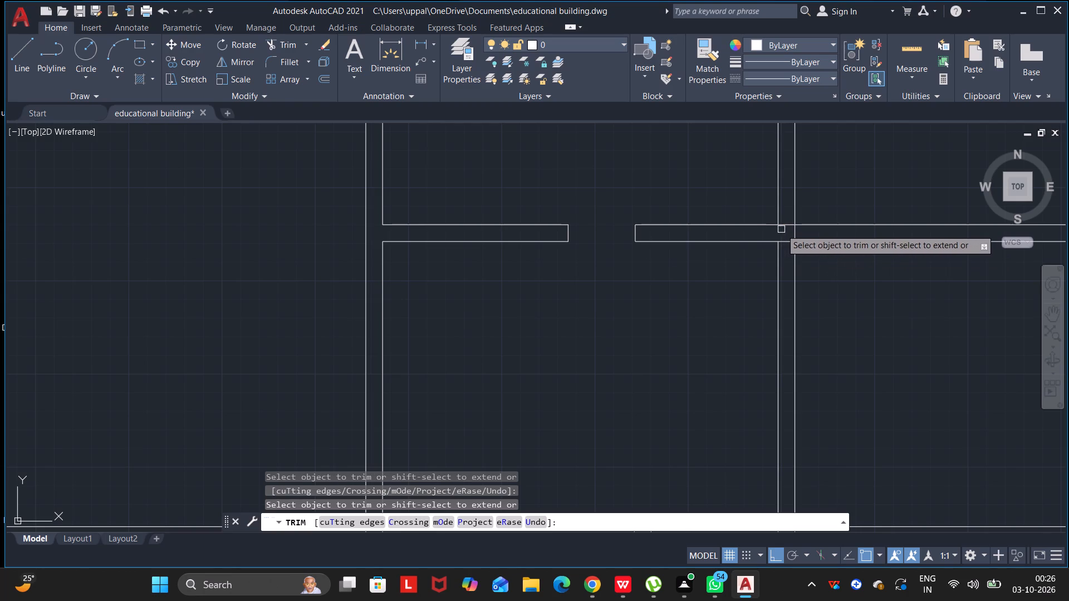
left_click(784, 226)
left_click(787, 244)
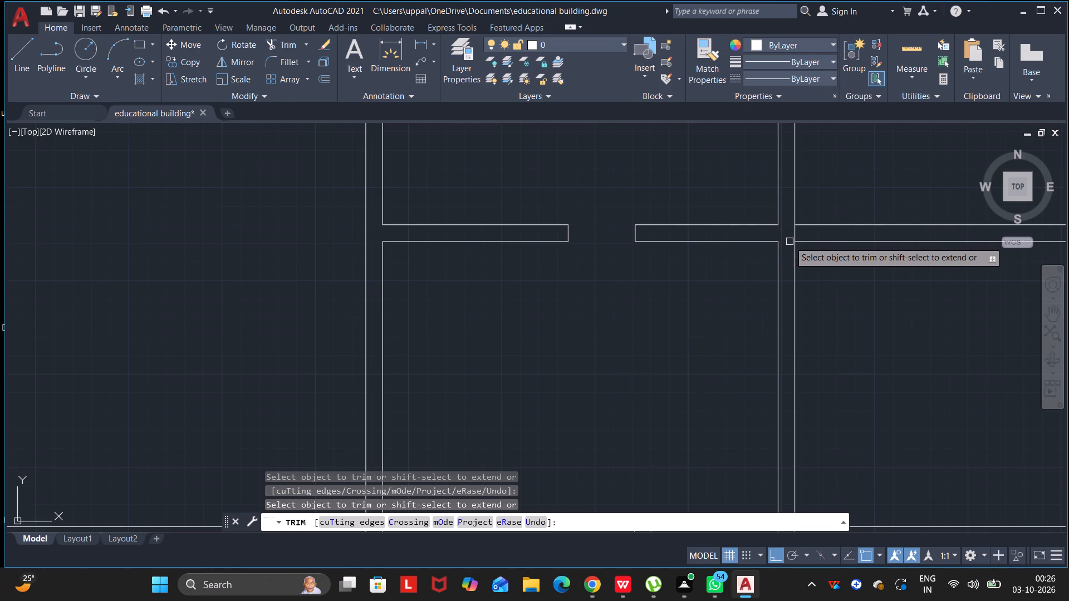
key("Escape")
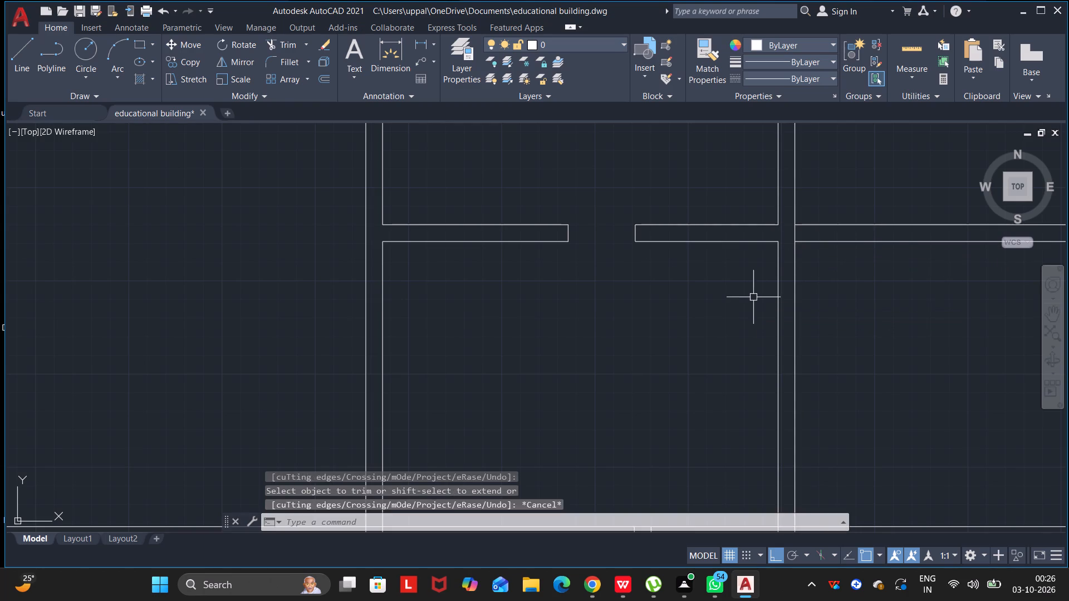
key("Escape")
key("Escape")
key("Escape")
Move both lines of the easternmost room's southern partition about 13'-5" north along the vertical wall.
scroll(738, 280, "down", 3)
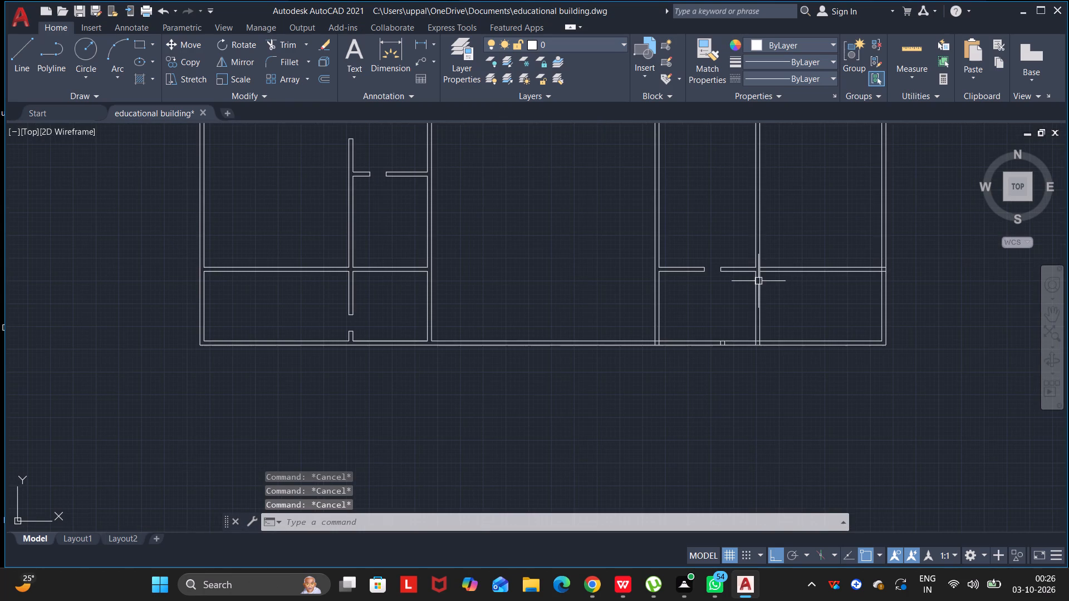
middle_click_drag(757, 281, 648, 328)
left_click_drag(749, 282, 648, 328)
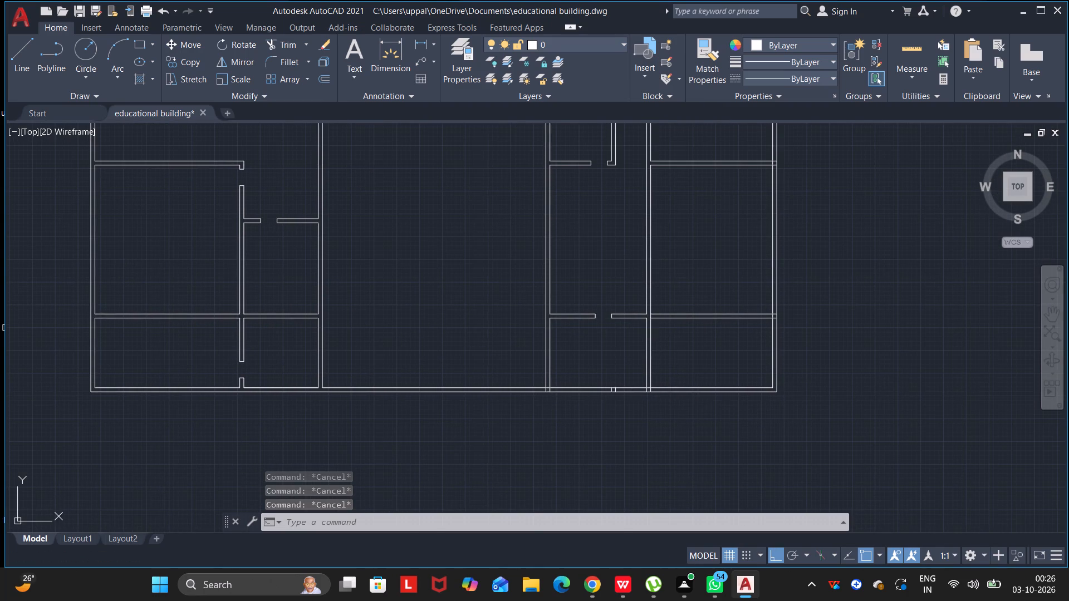
left_click(702, 313)
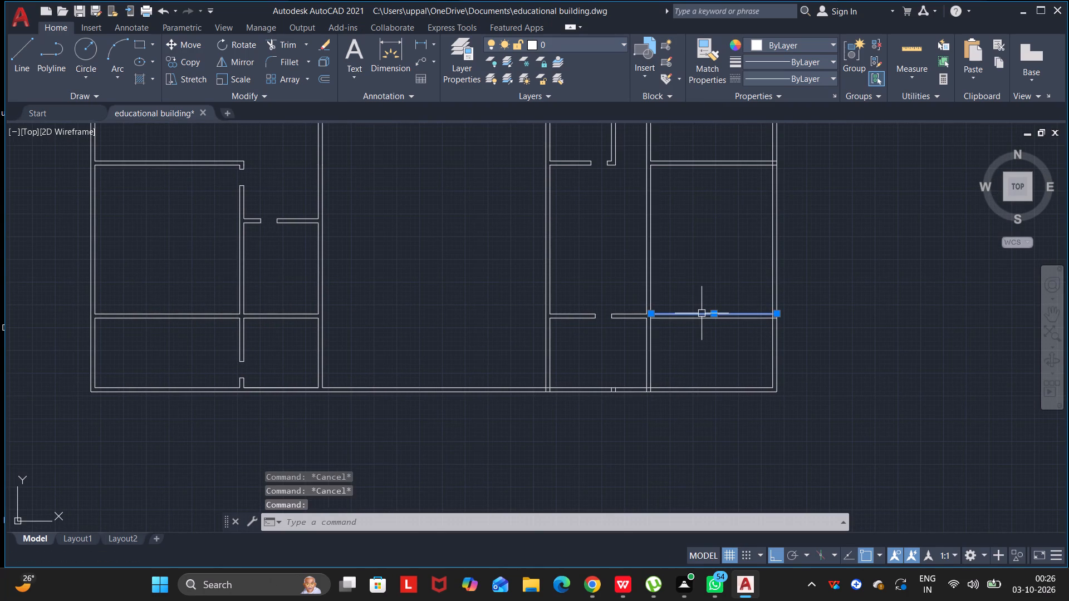
scroll(704, 319, "up", 2)
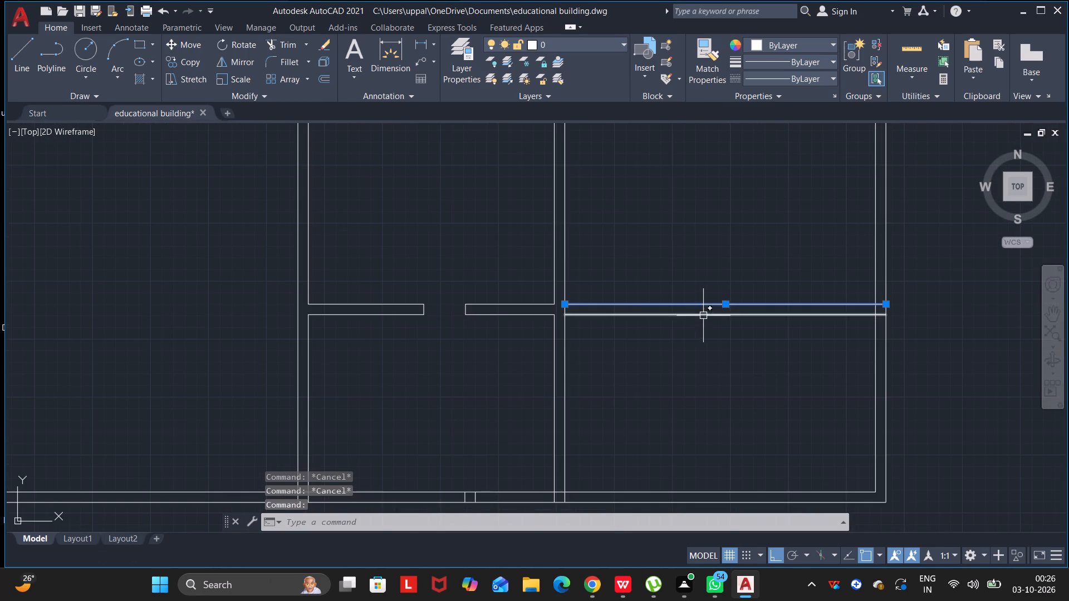
left_click(703, 316)
key("m")
key("Return")
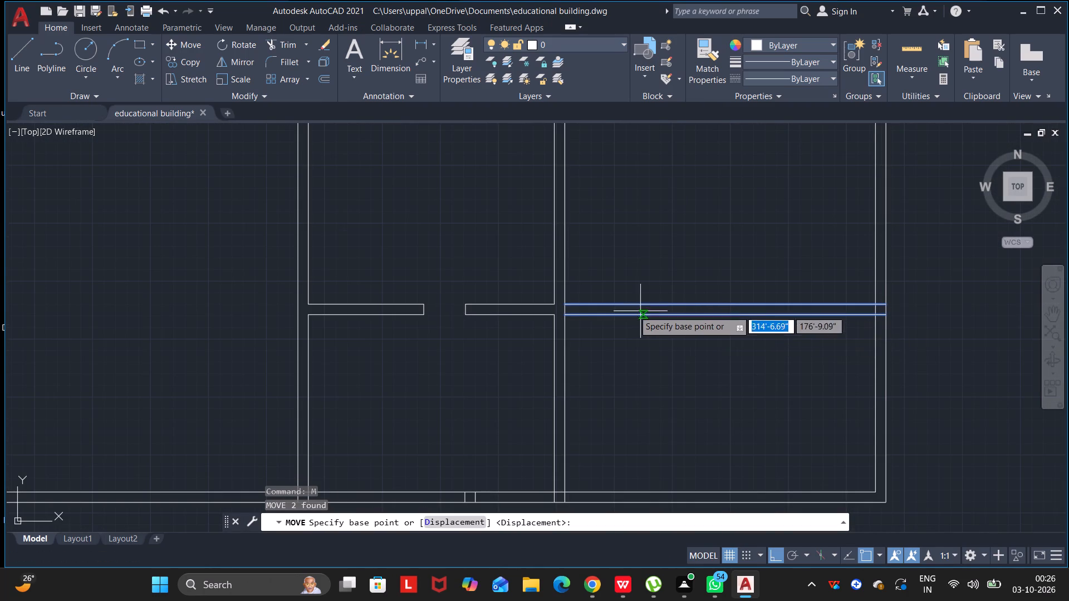
left_click(566, 307)
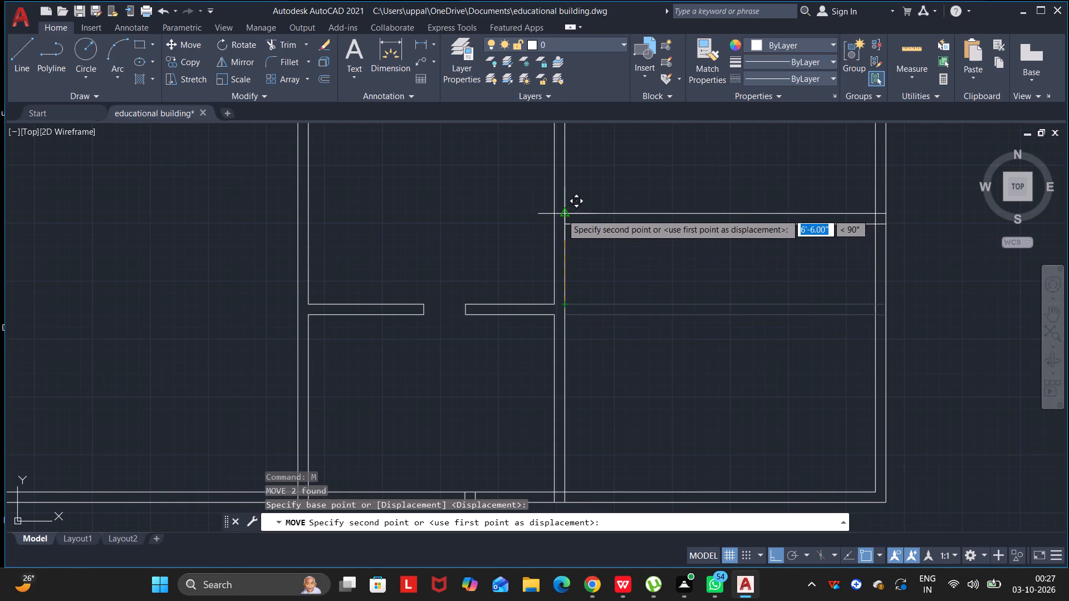
scroll(561, 196, "down", 2)
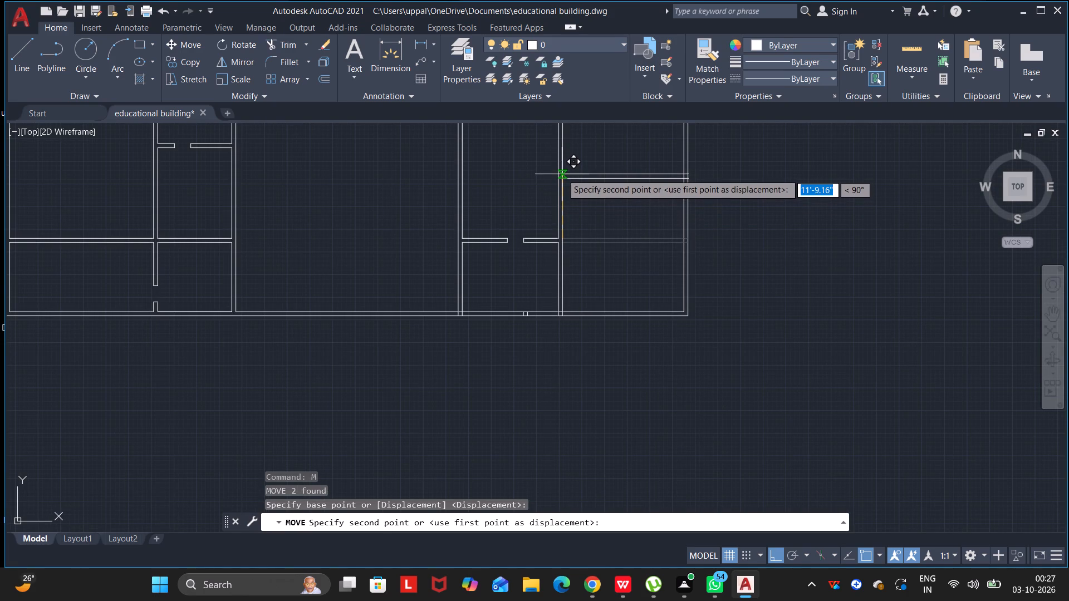
scroll(562, 173, "down", 1)
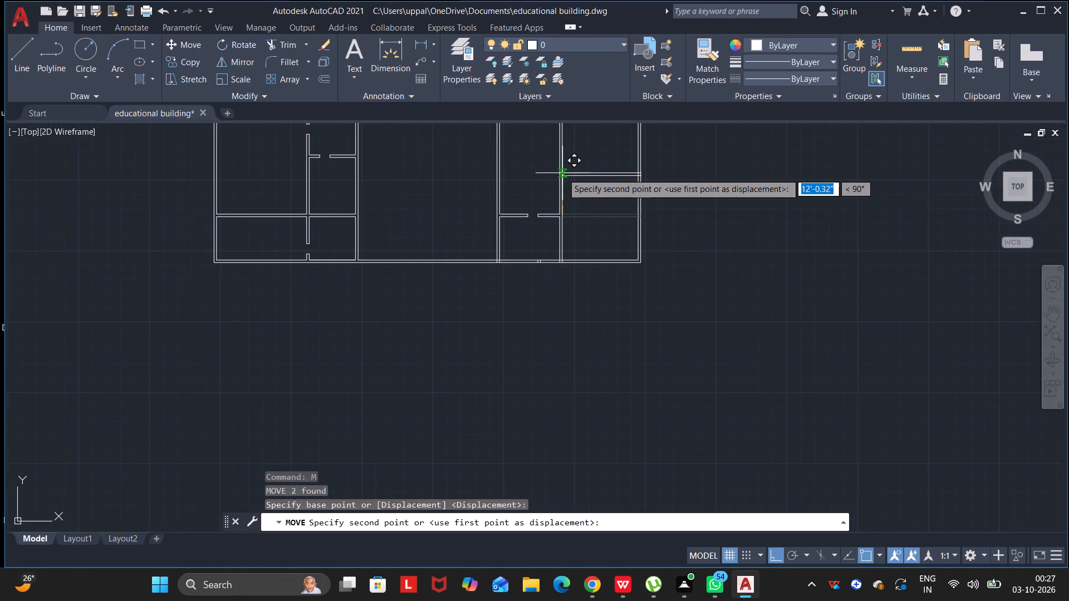
scroll(562, 173, "down", 1)
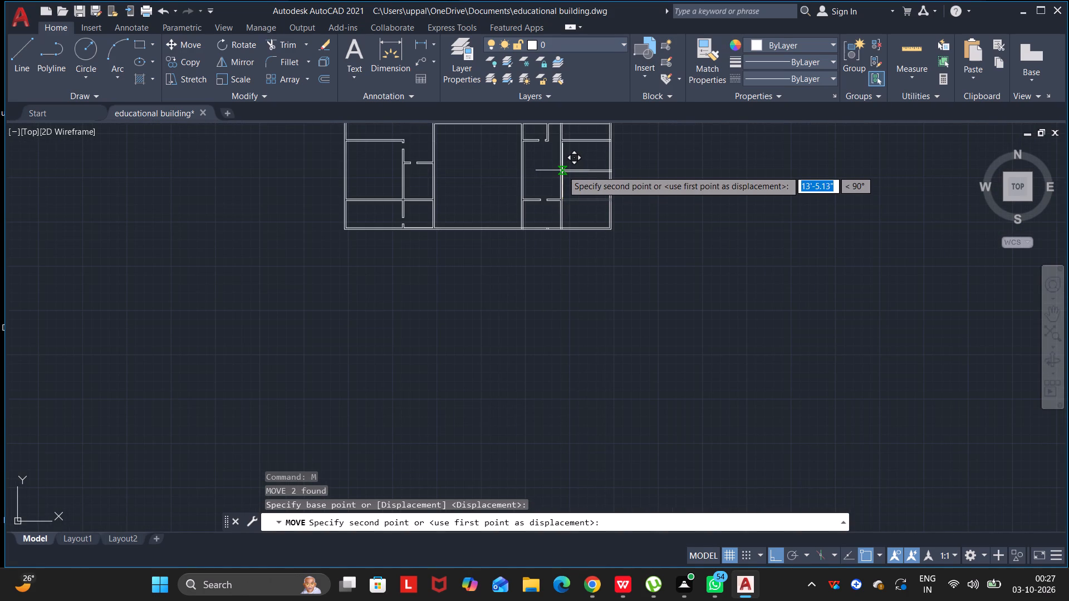
left_click(562, 169)
key("Escape")
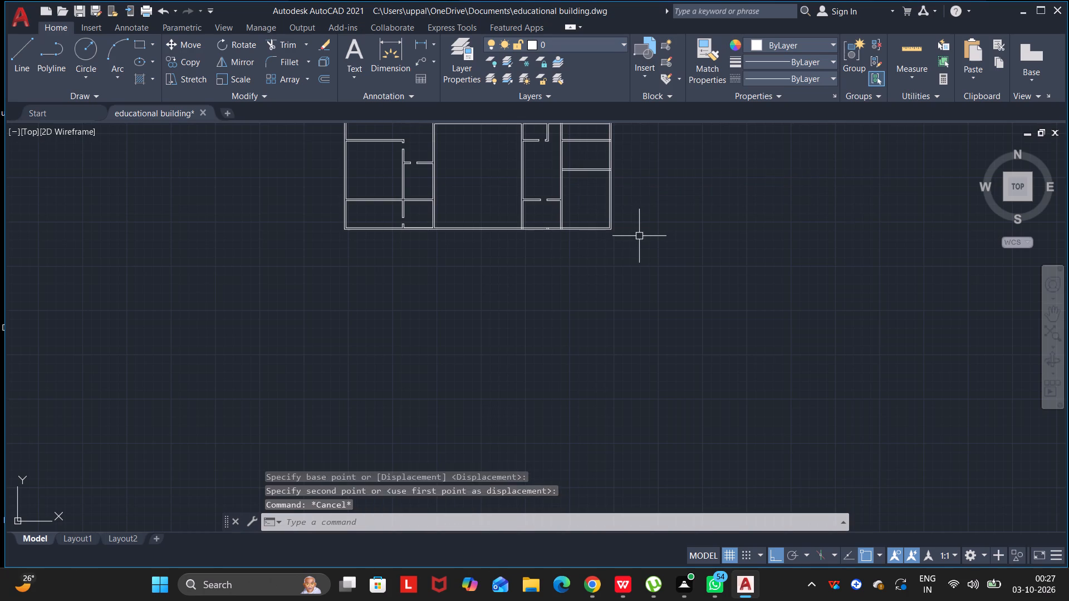
key("Escape")
key("Escape")
Trim the vertical wall's east line between the moved partition's two lines at the partition's west end.
scroll(552, 165, "up", 3)
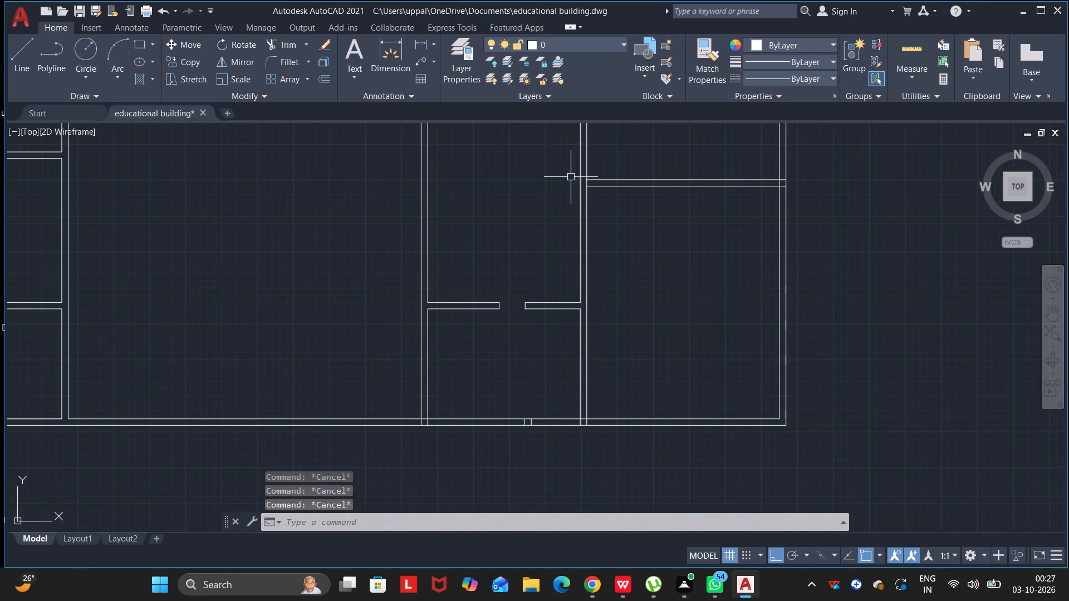
scroll(581, 180, "up", 3)
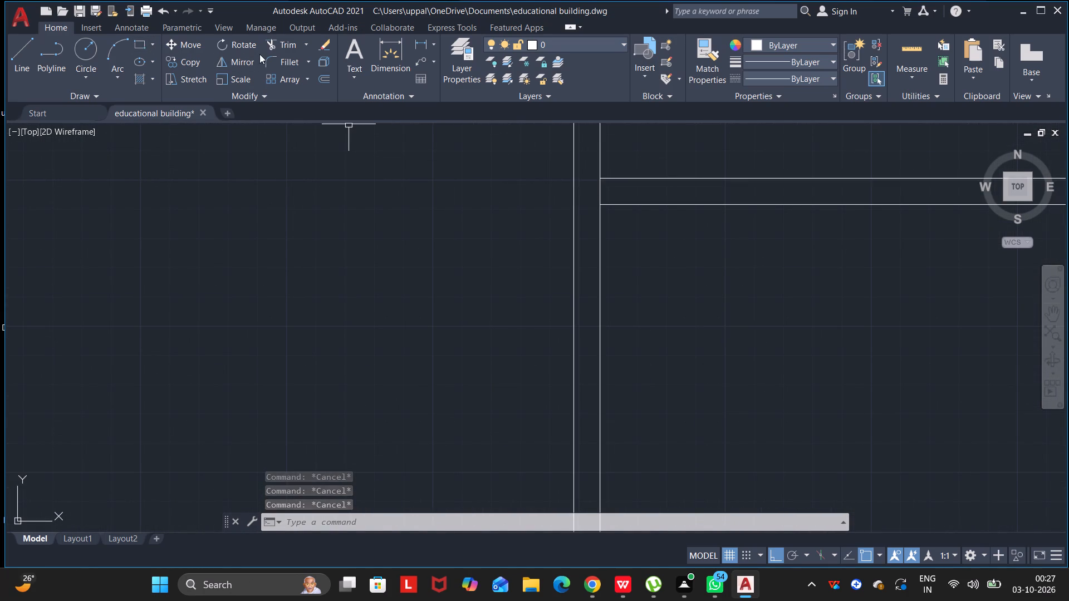
left_click(274, 45)
left_click(599, 190)
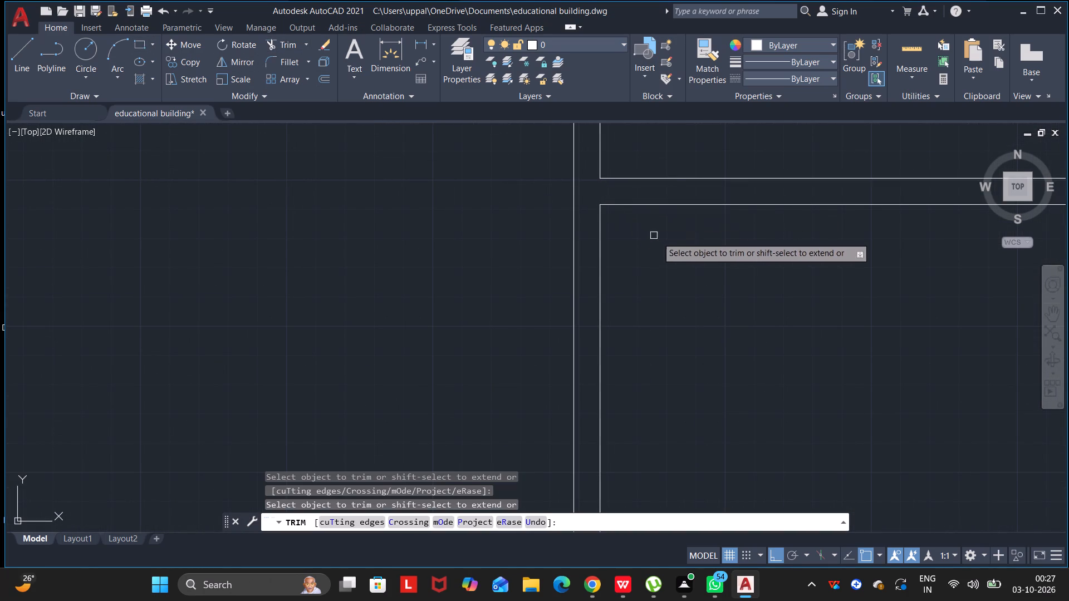
key("Escape")
key("Escape")
key("Escape")
scroll(675, 250, "down", 5)
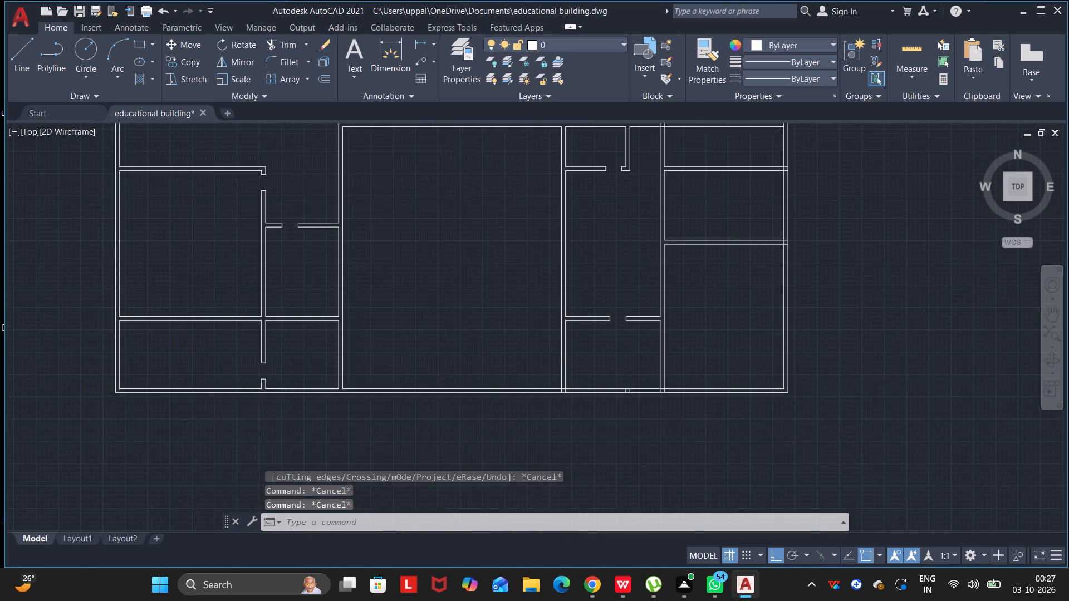
Trim the overlapping segments where the moved partition's east end meets the eastern outer wall, leaving the wall's outer line continuous.
scroll(758, 243, "up", 1)
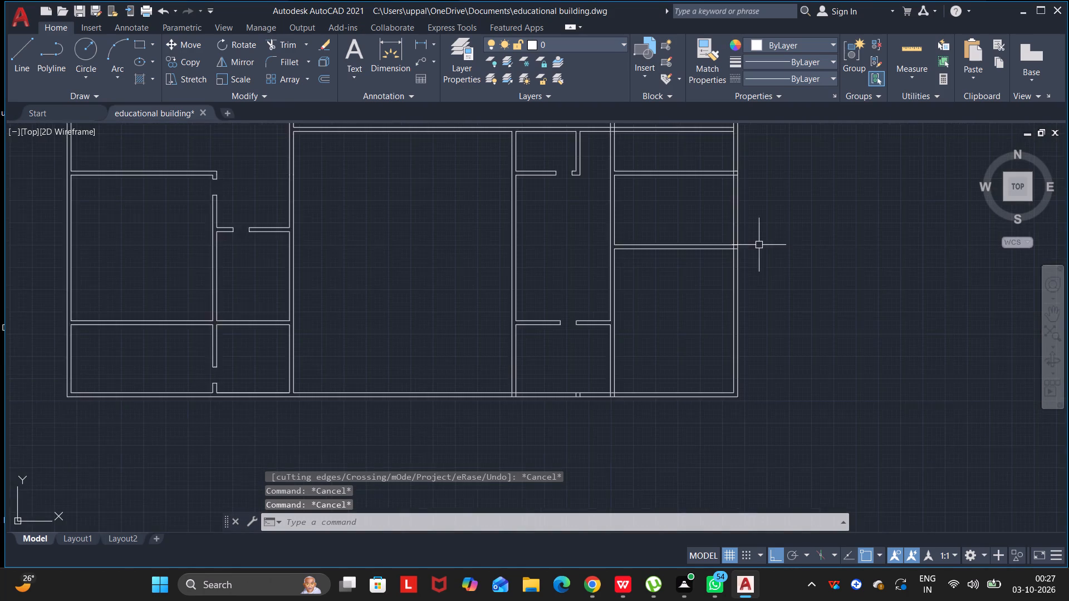
scroll(759, 245, "up", 1)
middle_click_drag(711, 269, 649, 318)
left_click(692, 271)
left_click_drag(687, 273, 648, 318)
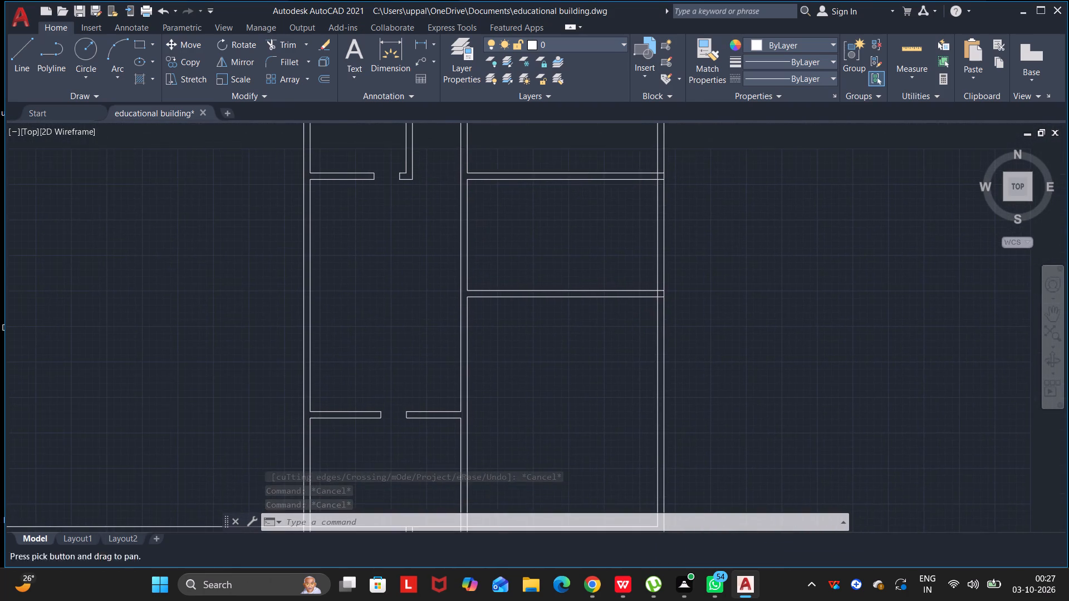
left_click(286, 46)
scroll(697, 307, "up", 4)
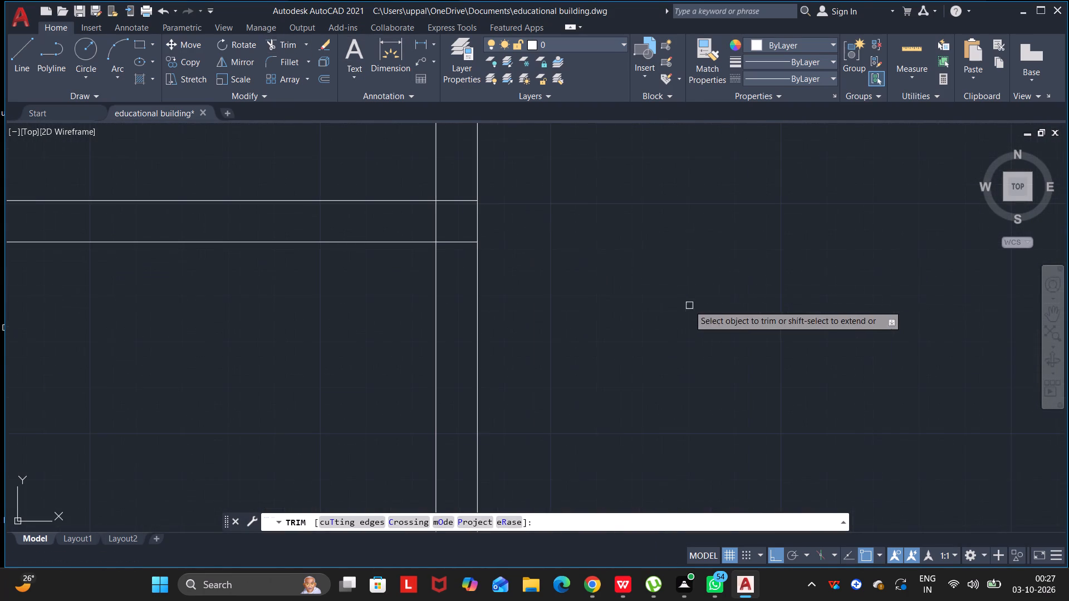
left_click_drag(461, 186, 458, 195)
left_click(457, 200)
left_click(455, 209)
left_click_drag(453, 215, 435, 226)
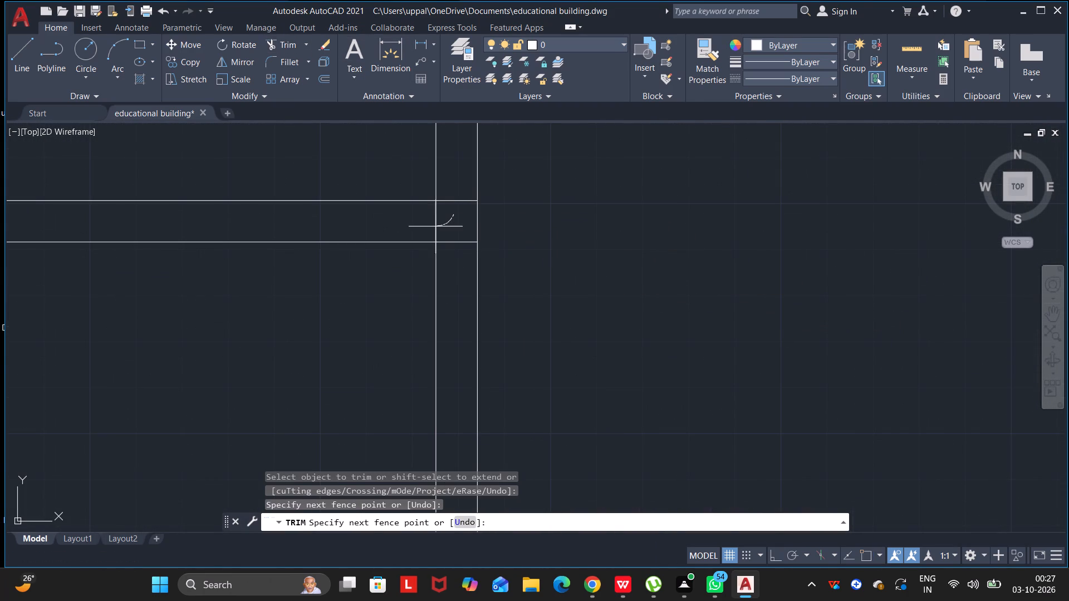
left_click_drag(435, 226, 459, 266)
left_click_drag(459, 266, 464, 193)
scroll(464, 204, "down", 3)
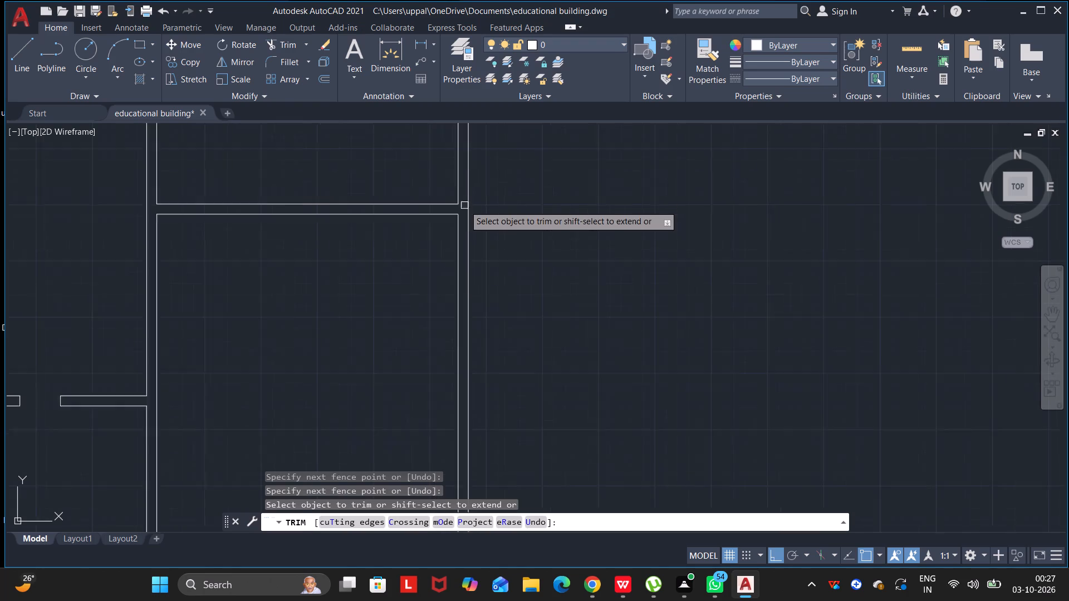
Trim the overlapping segments where the eastern rooms' next partition to the north meets the eastern outer wall, keeping the outer line continuous.
scroll(464, 205, "down", 1)
middle_click_drag(457, 173, 512, 326)
left_click_drag(466, 194, 512, 326)
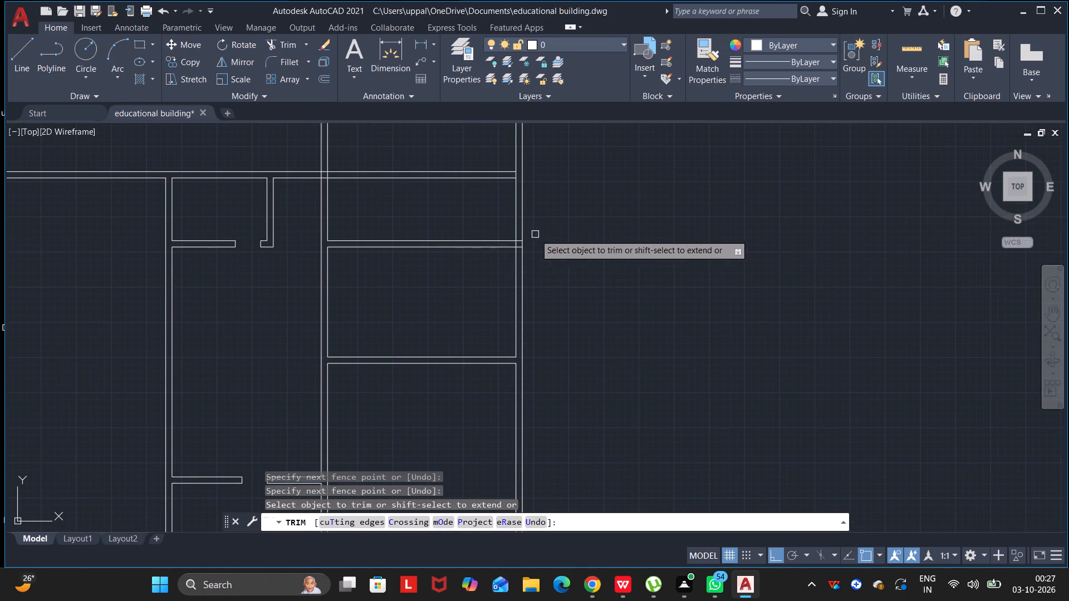
scroll(531, 249, "up", 3)
scroll(460, 208, "up", 3)
left_click_drag(488, 202, 437, 275)
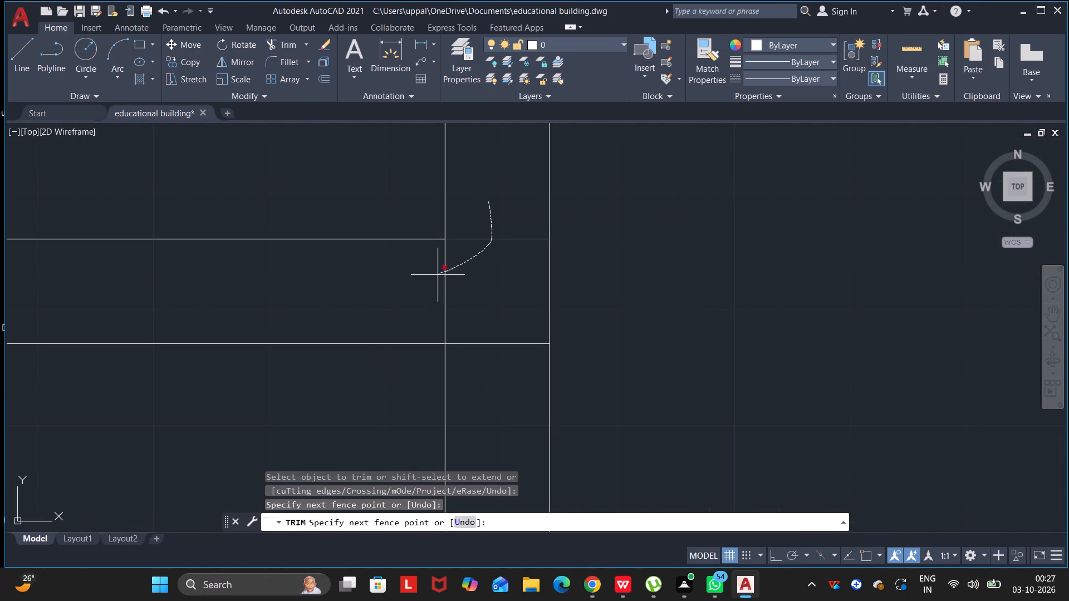
left_click_drag(437, 275, 490, 376)
key("Escape")
key("Escape")
key("Escape")
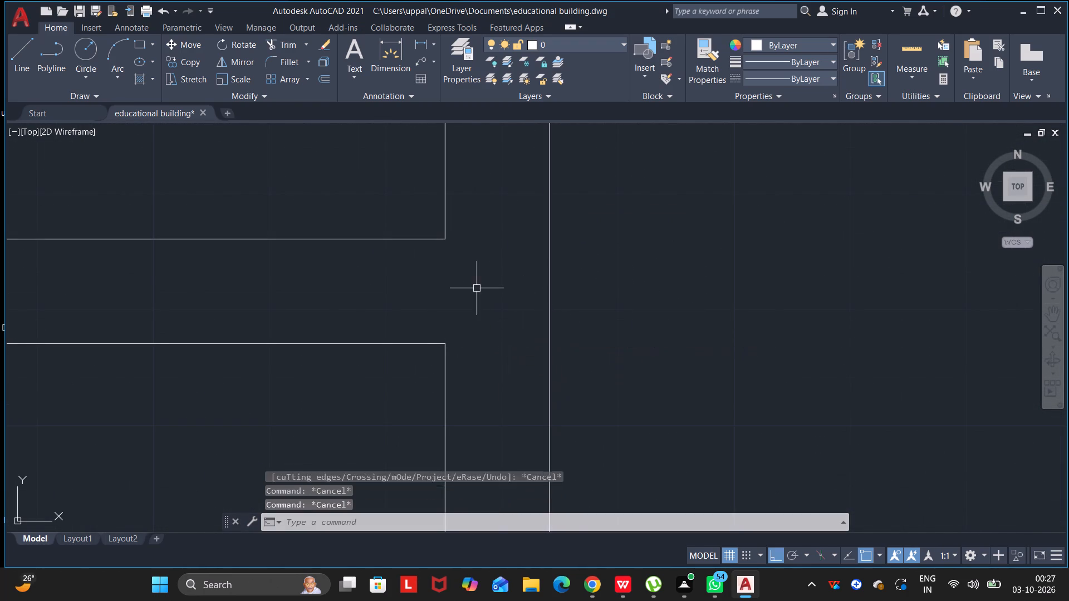
key("Escape")
key("Escape")
Trim all four overlapping segments where the long horizontal wall crosses the vertical wall of the eastern rooms.
scroll(475, 288, "down", 3)
scroll(430, 284, "down", 6)
scroll(360, 254, "up", 4)
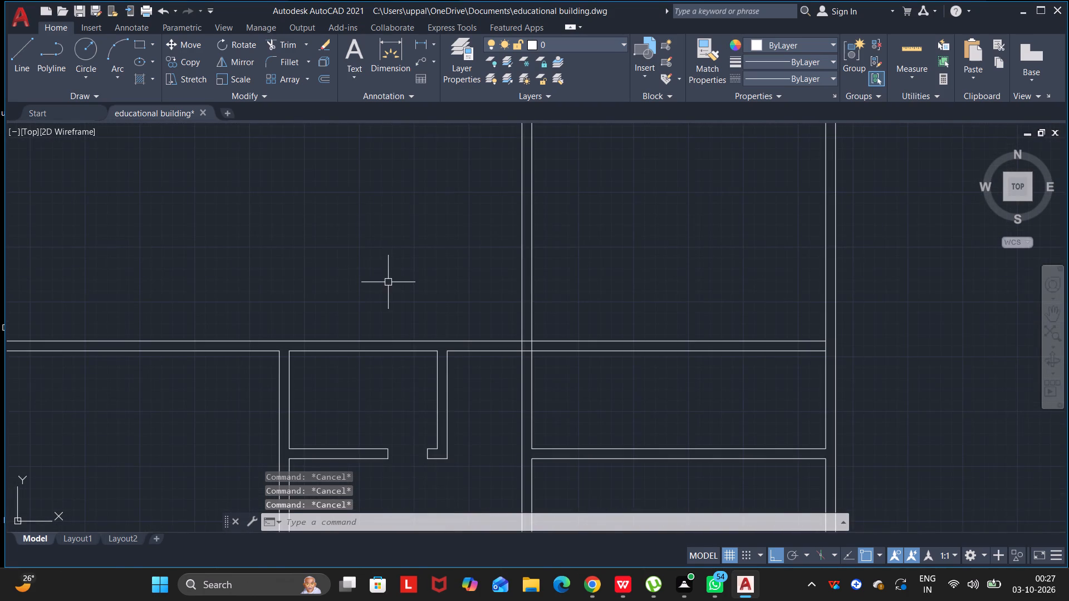
middle_click_drag(389, 284, 562, 216)
left_click_drag(390, 284, 562, 216)
left_click(277, 41)
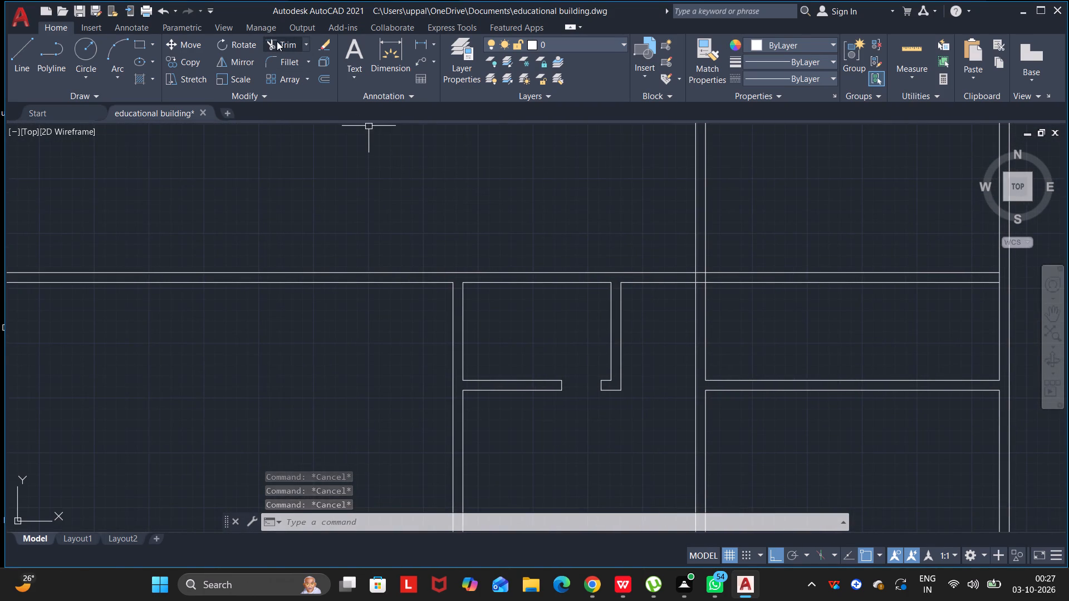
scroll(699, 330, "up", 2)
left_click_drag(698, 171, 697, 189)
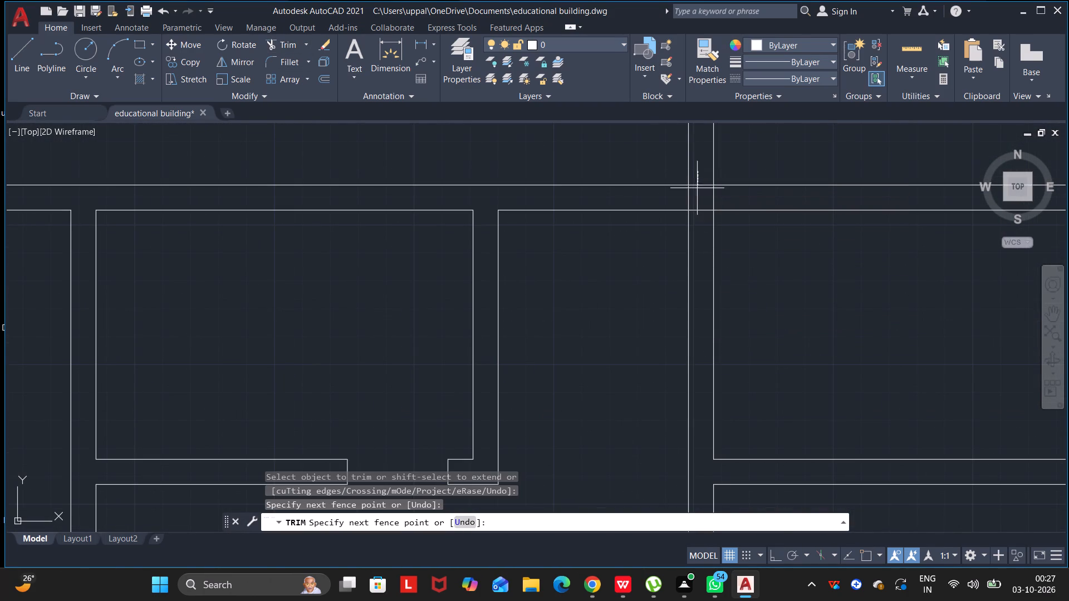
left_click_drag(697, 189, 721, 197)
left_click_drag(721, 197, 722, 197)
Trim the eastern outer wall's inner line between the two lines of the long horizontal wall at its east end.
scroll(725, 232, "down", 3)
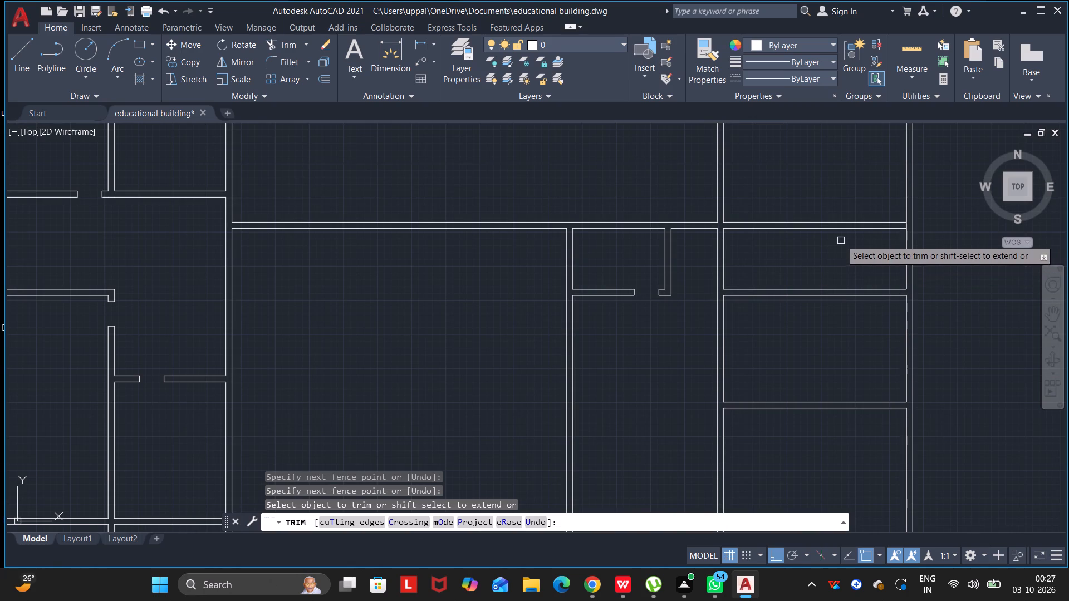
scroll(928, 226, "up", 2)
scroll(868, 229, "up", 3)
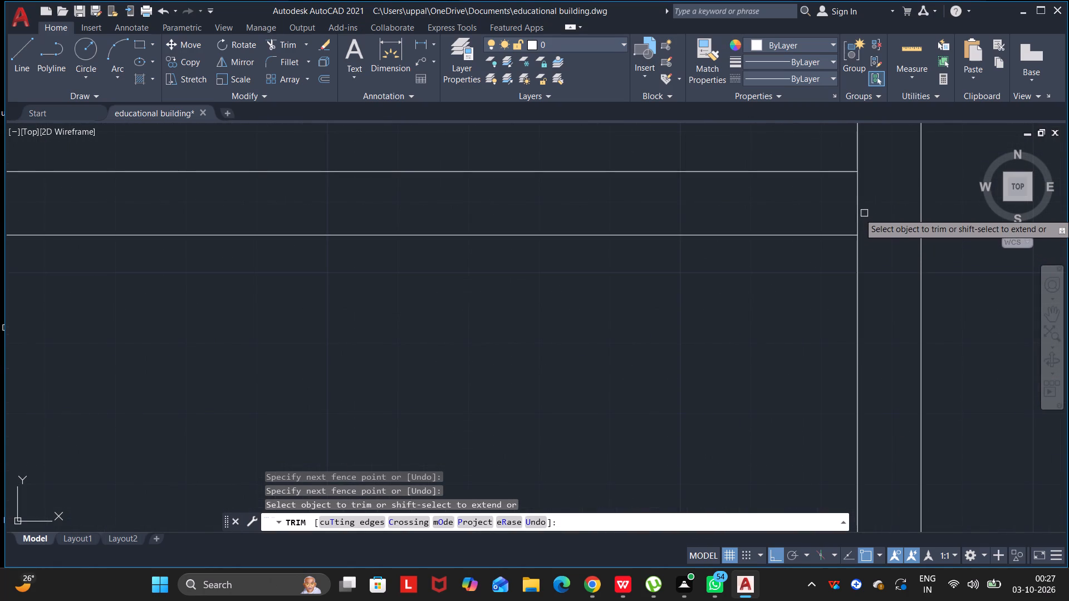
left_click(859, 211)
key("Escape")
key("Escape")
key("Escape")
key("Escape")
key("Escape")
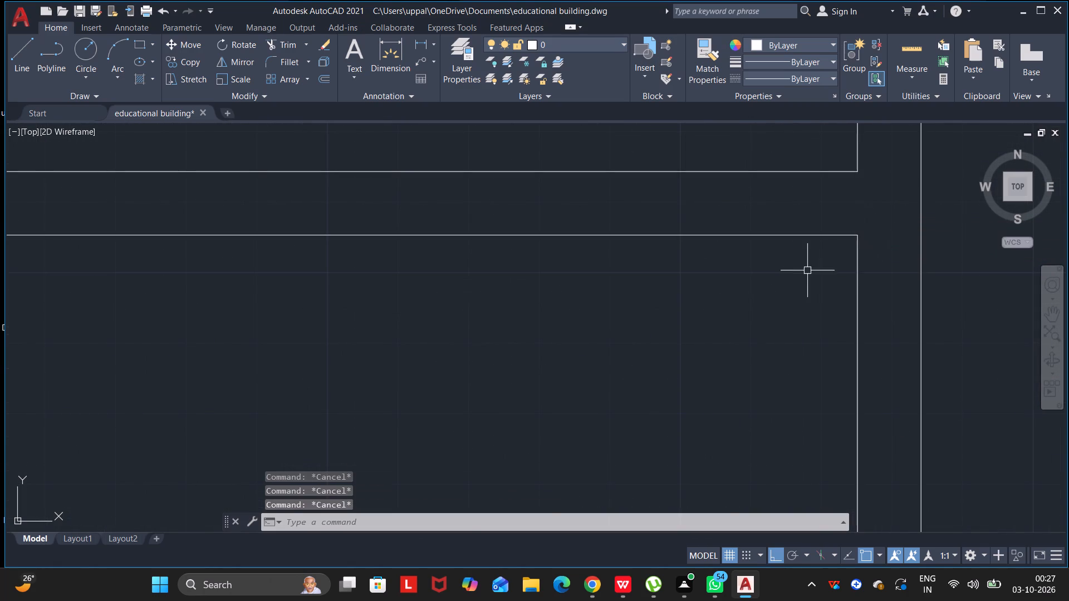
Trim the overlapping segments where the large central hall's eastern wall meets the southern outer wall, keeping the outer line continuous.
scroll(807, 270, "down", 8)
scroll(787, 343, "up", 1)
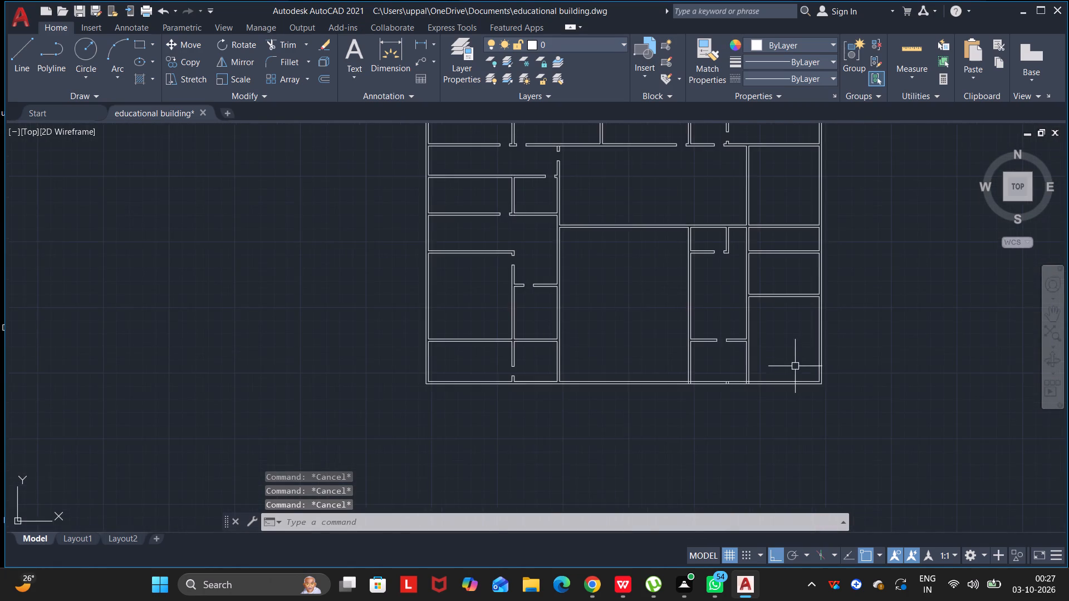
scroll(787, 371, "up", 4)
middle_click_drag(649, 380, 941, 287)
left_click_drag(649, 359, 941, 287)
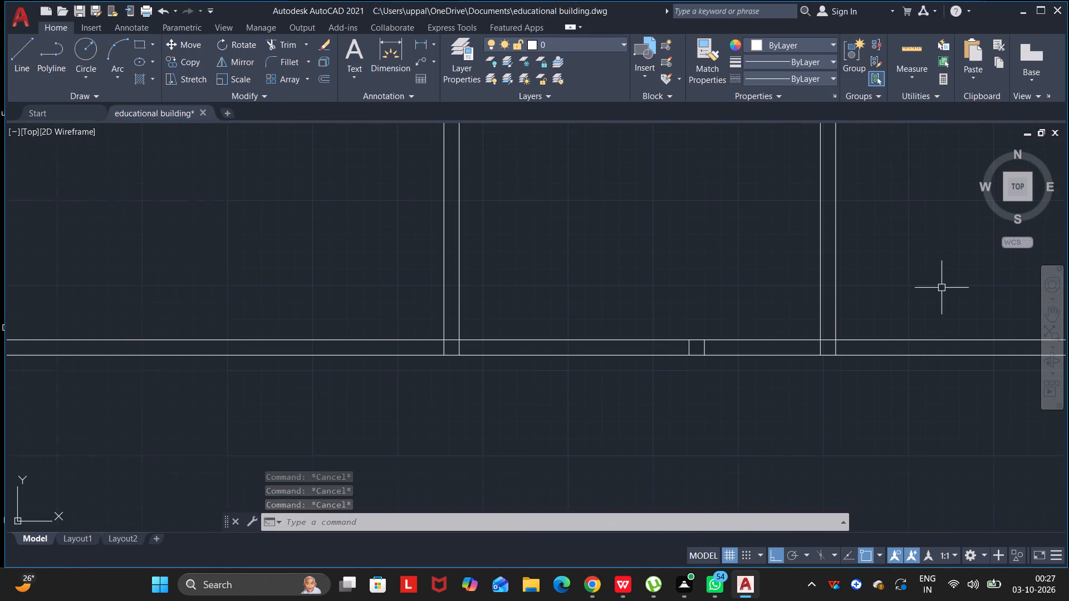
left_click(276, 45)
scroll(386, 326, "up", 4)
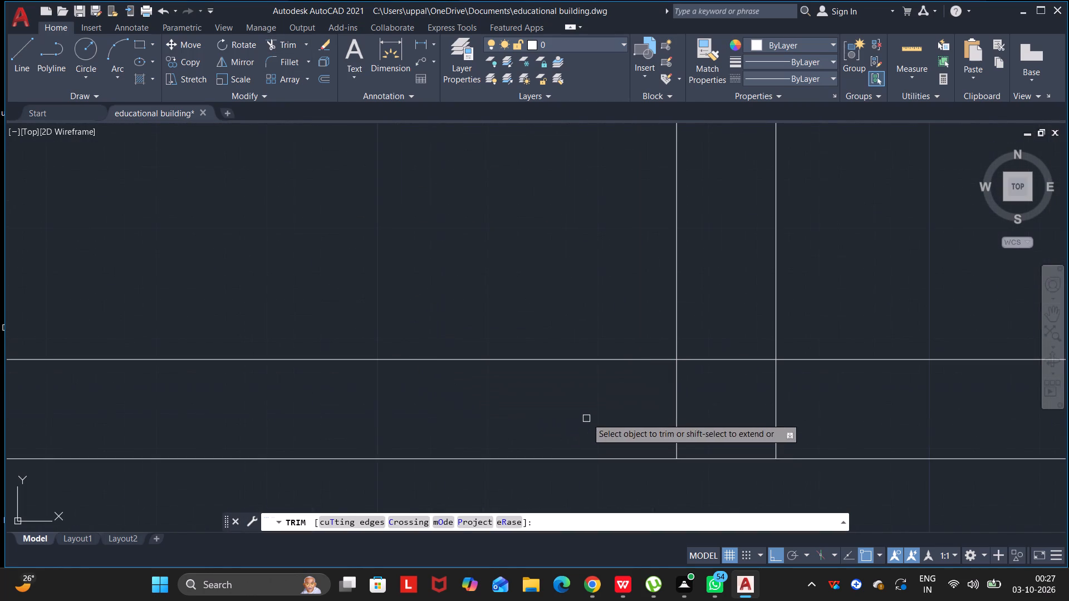
left_click_drag(590, 417, 842, 423)
scroll(829, 386, "down", 8)
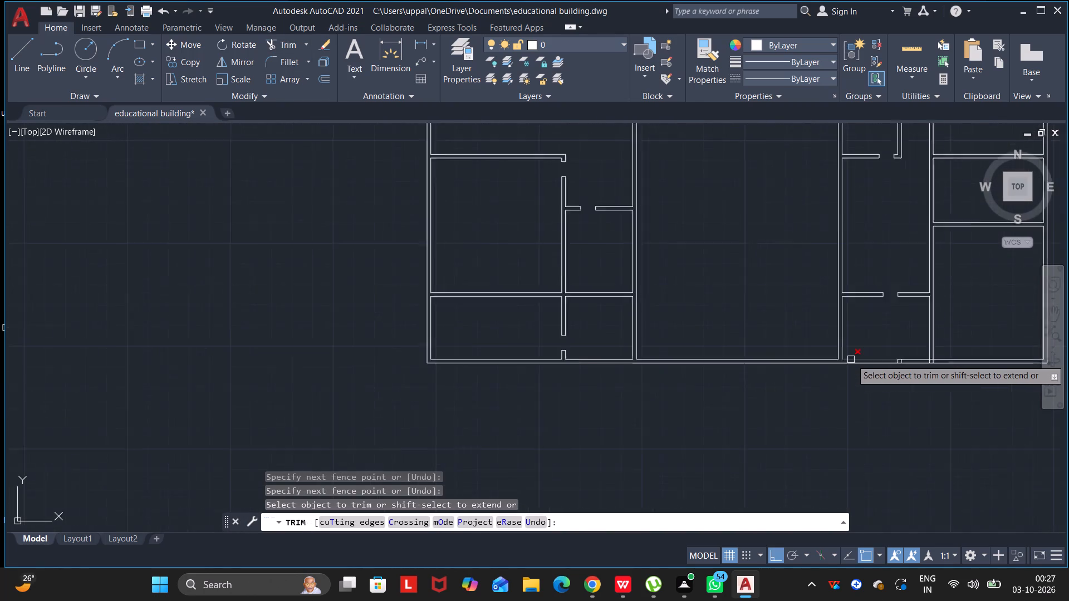
middle_click_drag(847, 359, 570, 331)
left_click_drag(830, 358, 570, 331)
Trim away the two short leftover stub lines inside the southern outer wall, east of the large hall.
scroll(634, 348, "up", 4)
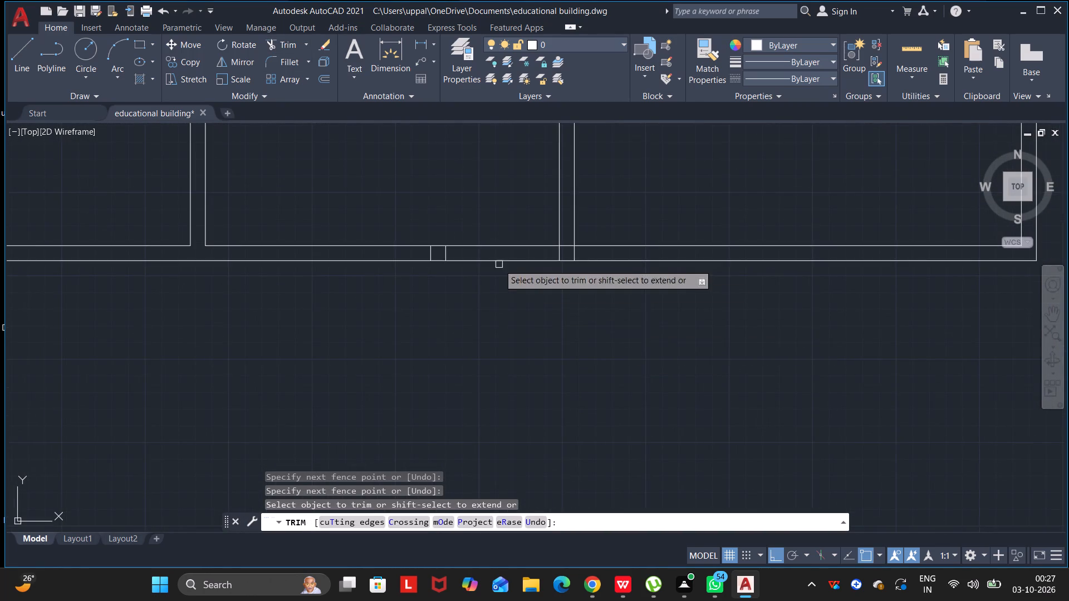
scroll(410, 253, "up", 4)
left_click_drag(411, 247, 664, 255)
scroll(698, 273, "down", 4)
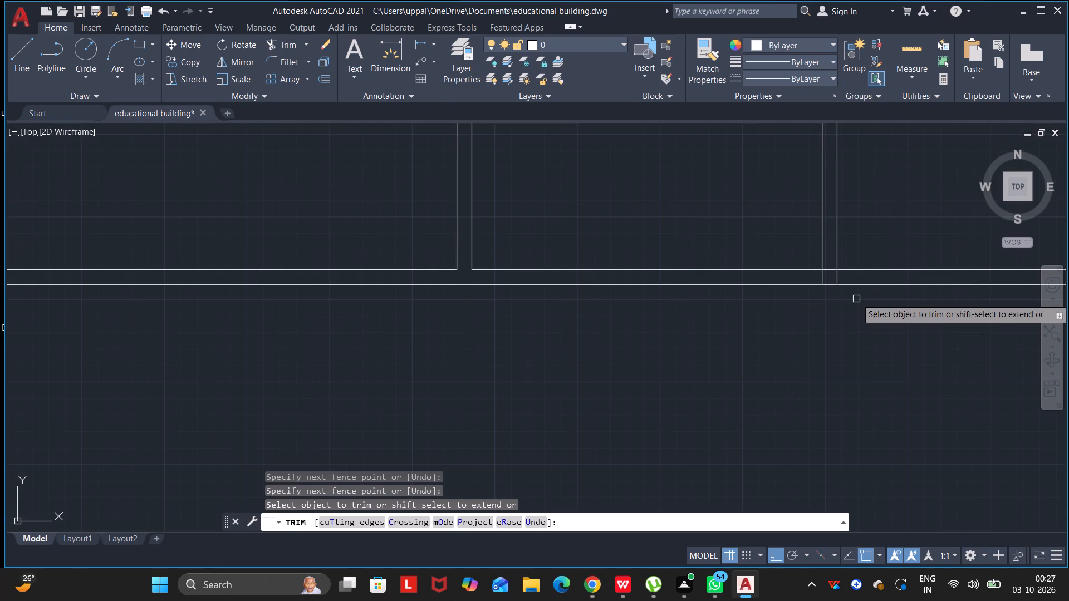
Trim the overlapping segments where the eastern rooms' vertical wall meets the southern outer wall, keeping the outer line continuous.
scroll(831, 275, "up", 4)
left_click_drag(718, 279, 925, 294)
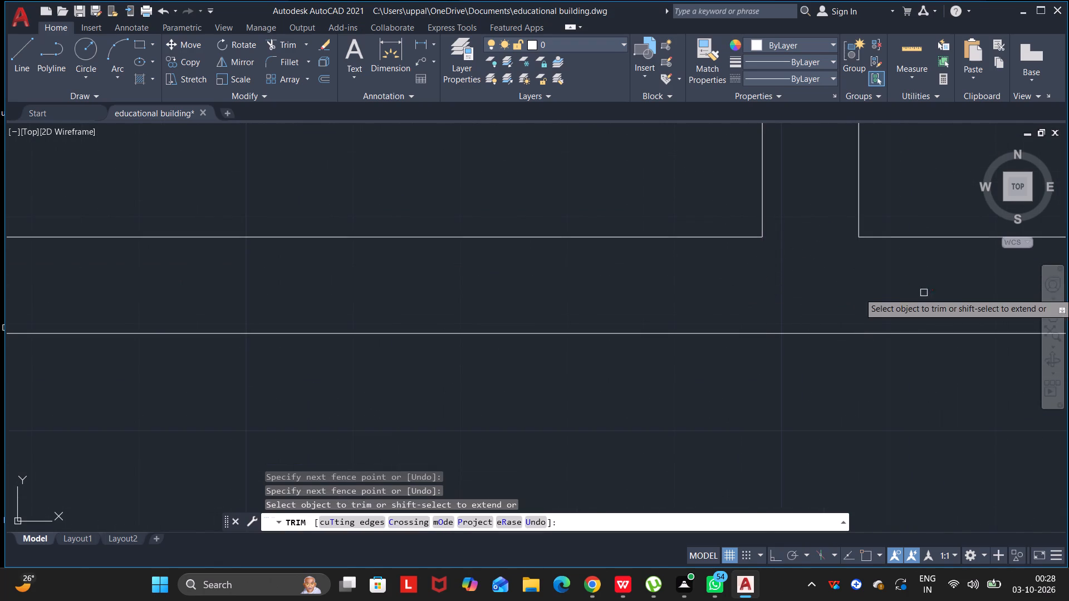
scroll(877, 302, "down", 9)
middle_click_drag(864, 256, 684, 278)
left_click_drag(853, 261, 684, 277)
scroll(704, 247, "up", 4)
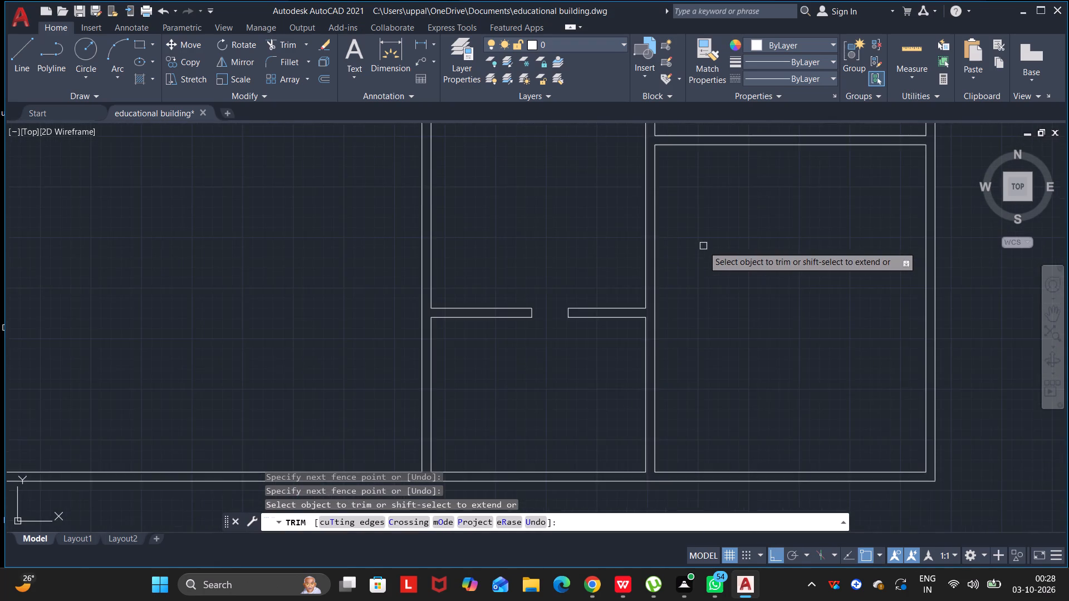
Draw a line across the eastern rooms' vertical wall, in line with the north line of their southernmost partition.
scroll(703, 245, "down", 4)
middle_click_drag(703, 245, 707, 325)
left_click_drag(703, 250, 707, 325)
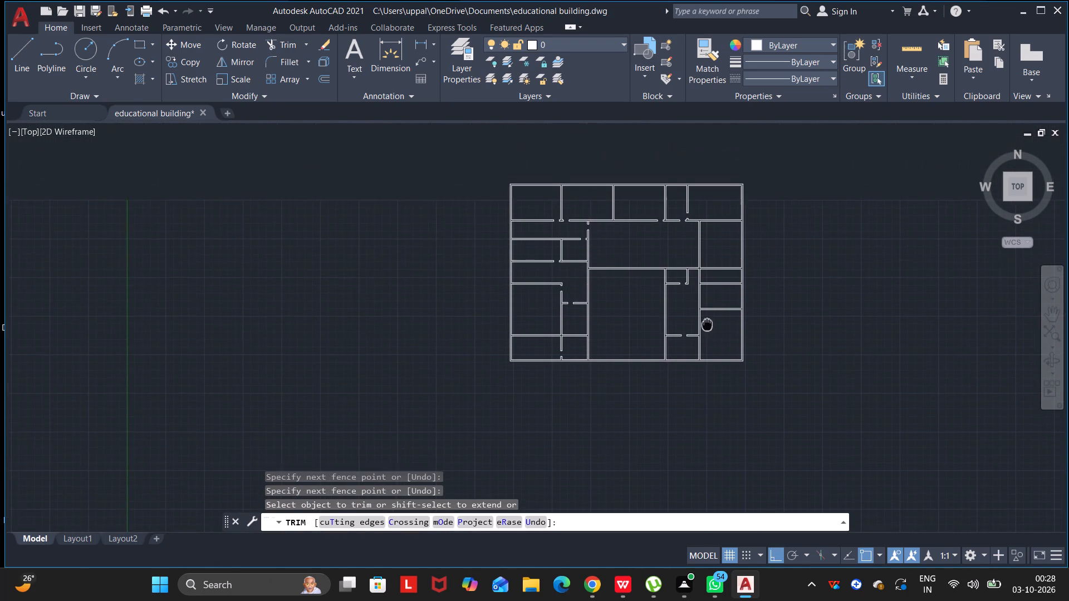
left_click_drag(707, 325, 707, 326)
middle_click_drag(707, 325, 707, 326)
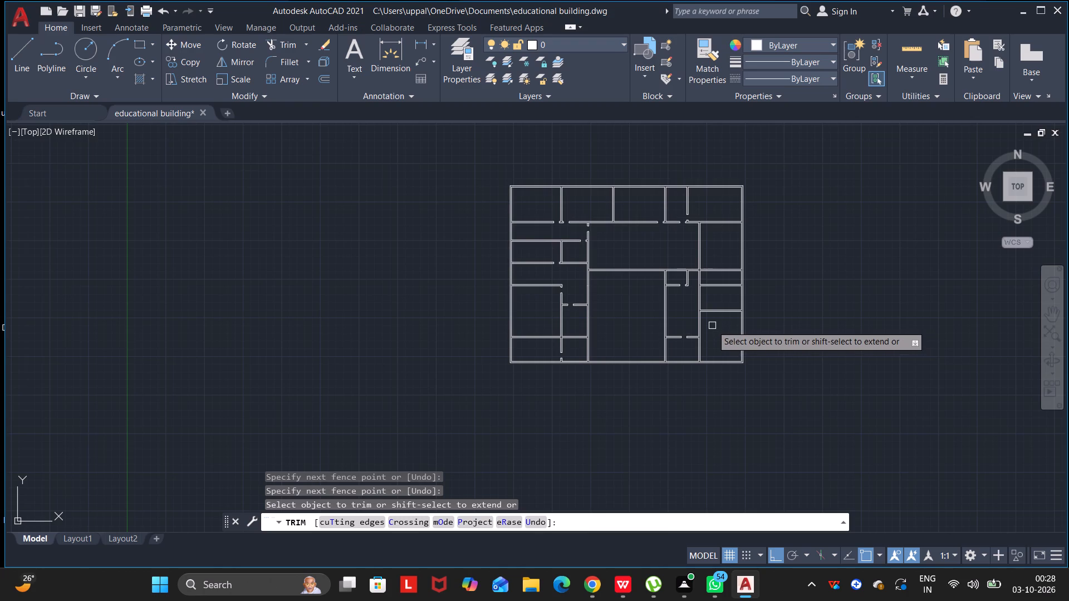
scroll(697, 308, "up", 6)
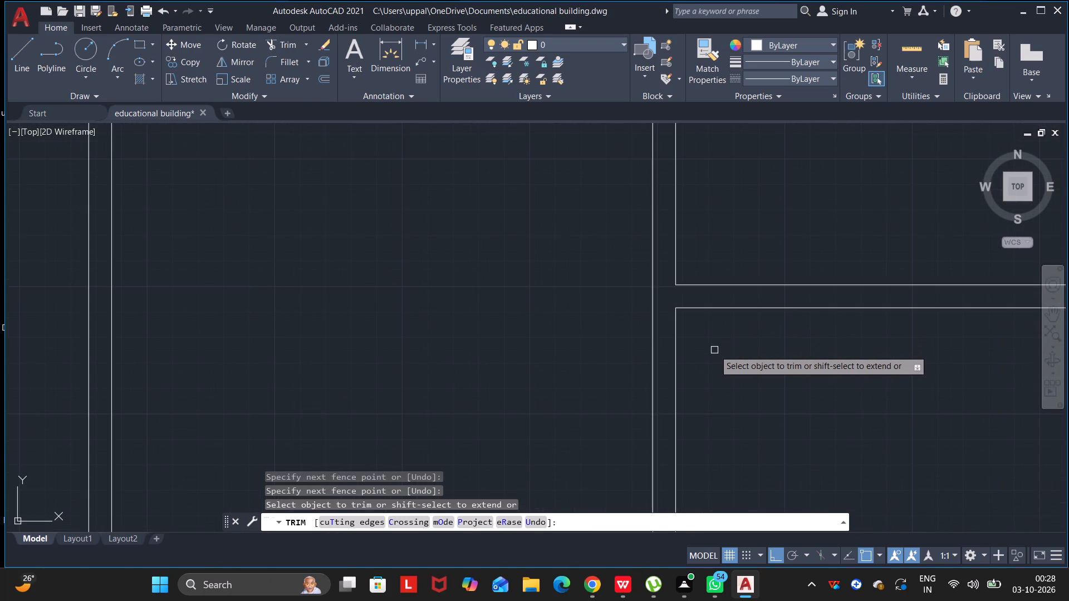
key("l")
key("Return")
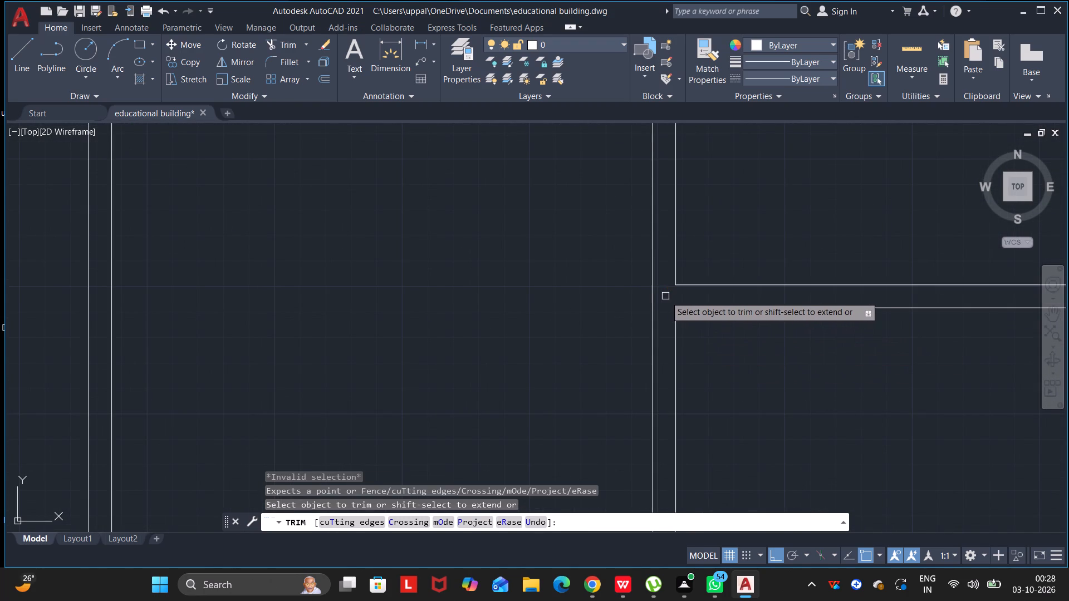
key("Escape")
key("Escape")
key("Escape")
key("Escape")
key("Escape")
key("l")
key("Return")
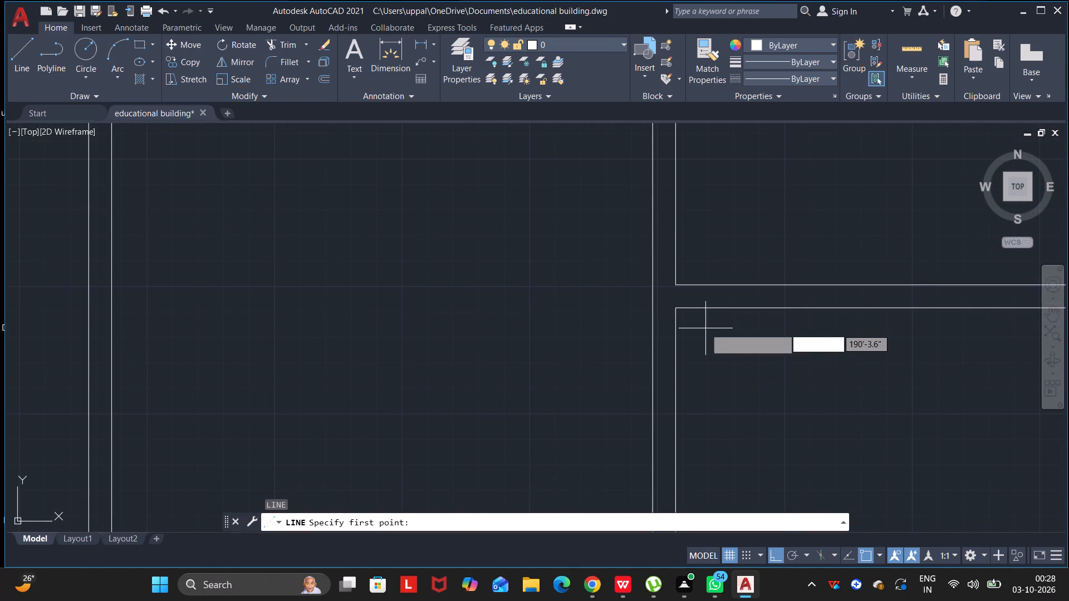
left_click(677, 286)
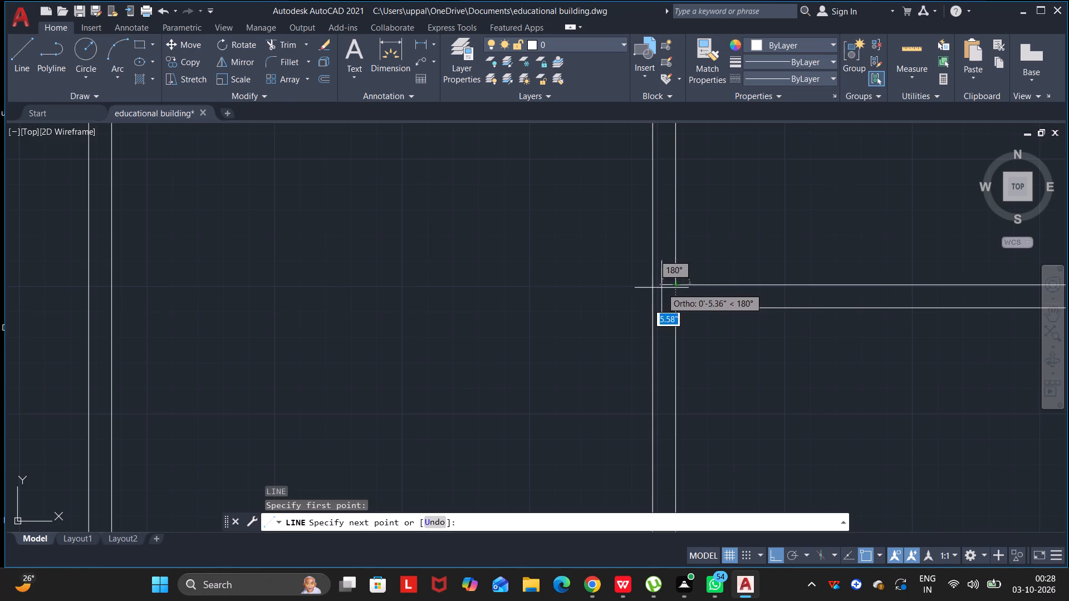
left_click(656, 288)
key("Escape")
key("Escape")
key("Escape")
key("Escape")
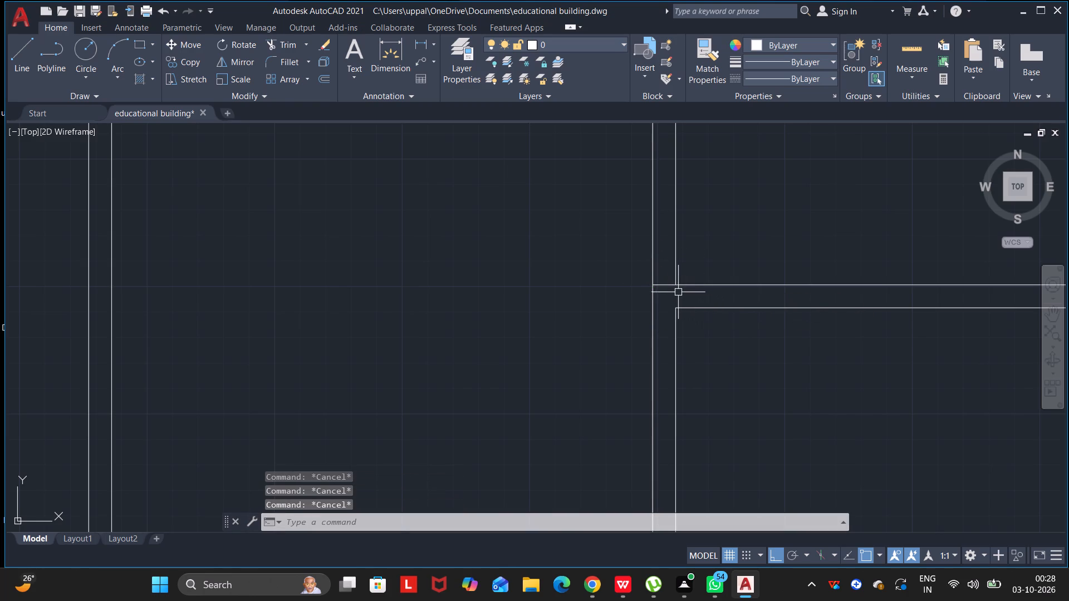
key("Escape")
Move the new line across the vertical wall 9" north of the partition.
left_click(665, 285)
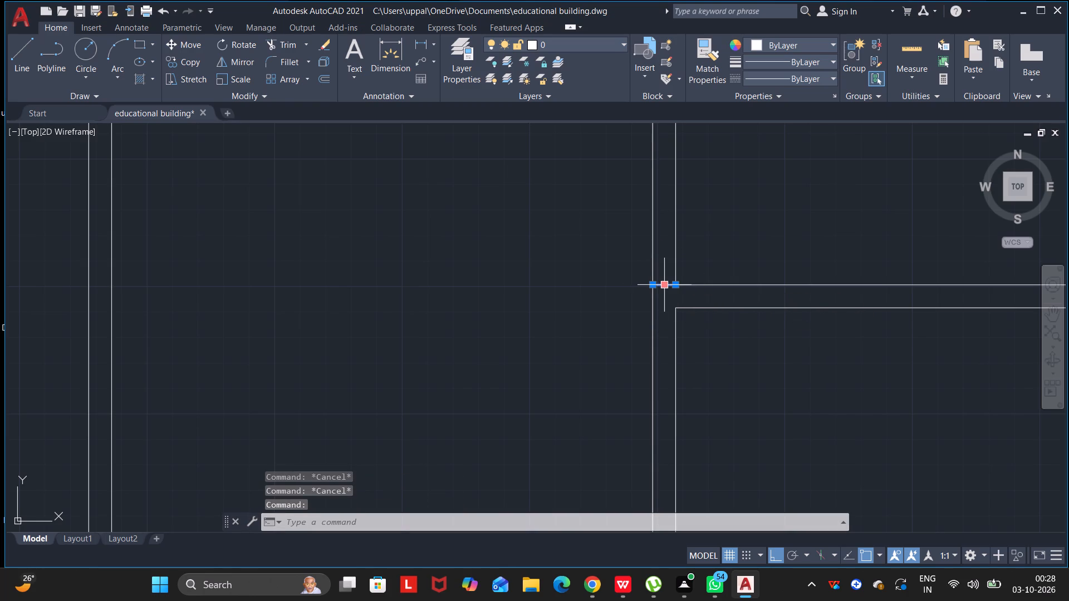
key("0")
key("Return")
left_click(668, 284)
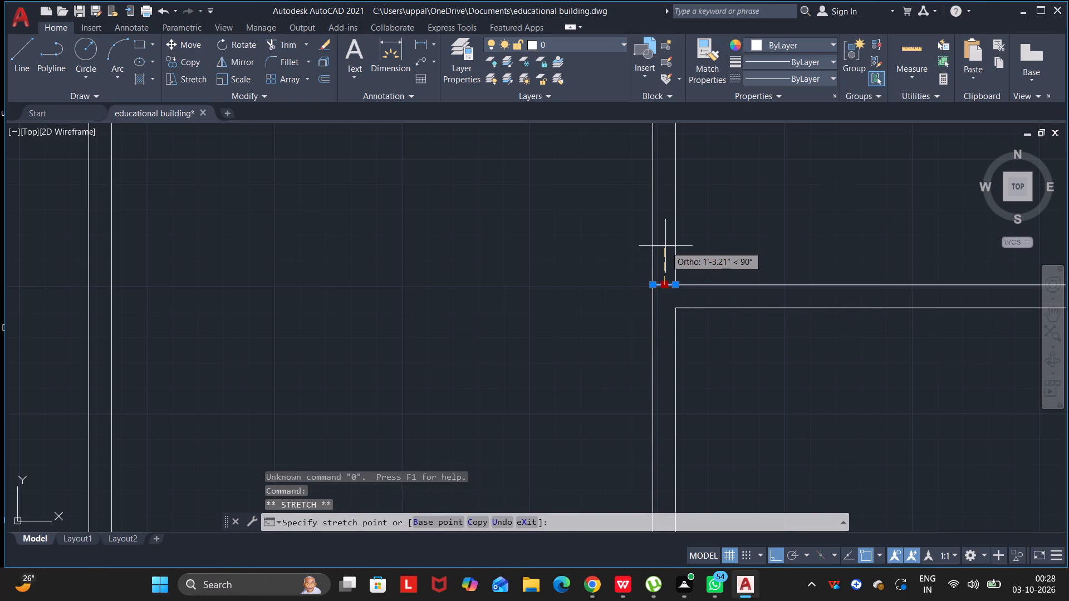
key("9")
key("Return")
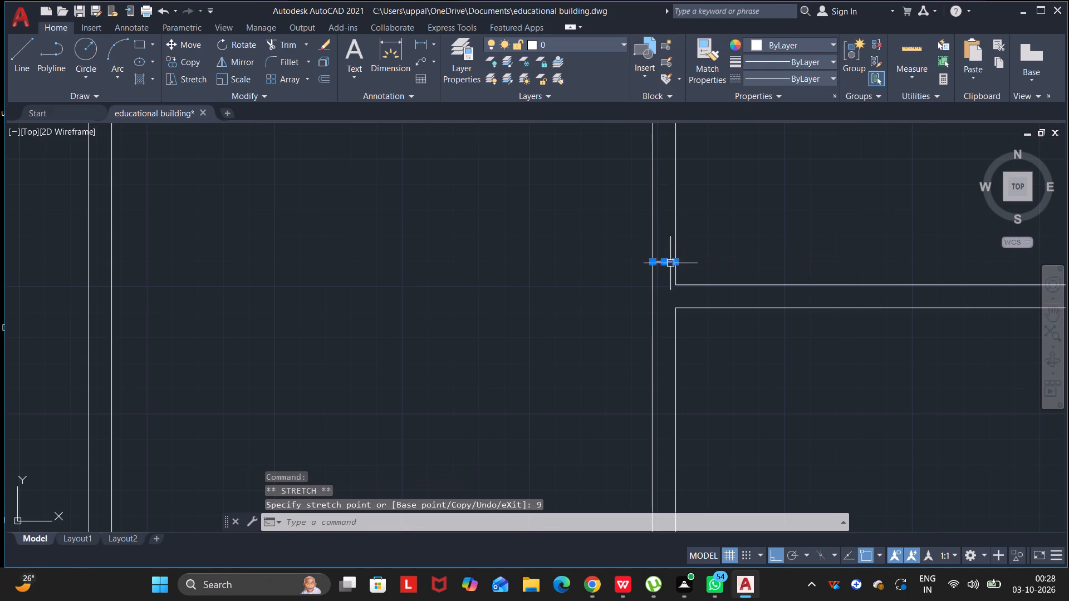
left_click(693, 272)
key("Escape")
key("Escape")
key("Escape")
key("Escape")
key("Escape")
key("Escape")
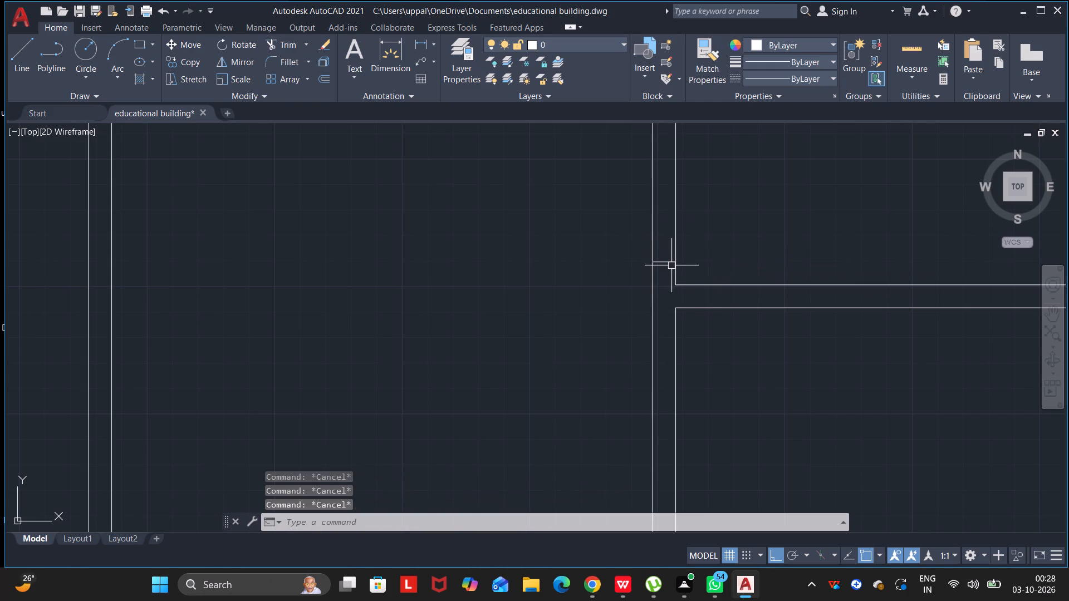
Offset the moved cross line 27" south to mark a door jamb on the partition's other side.
left_click(668, 263)
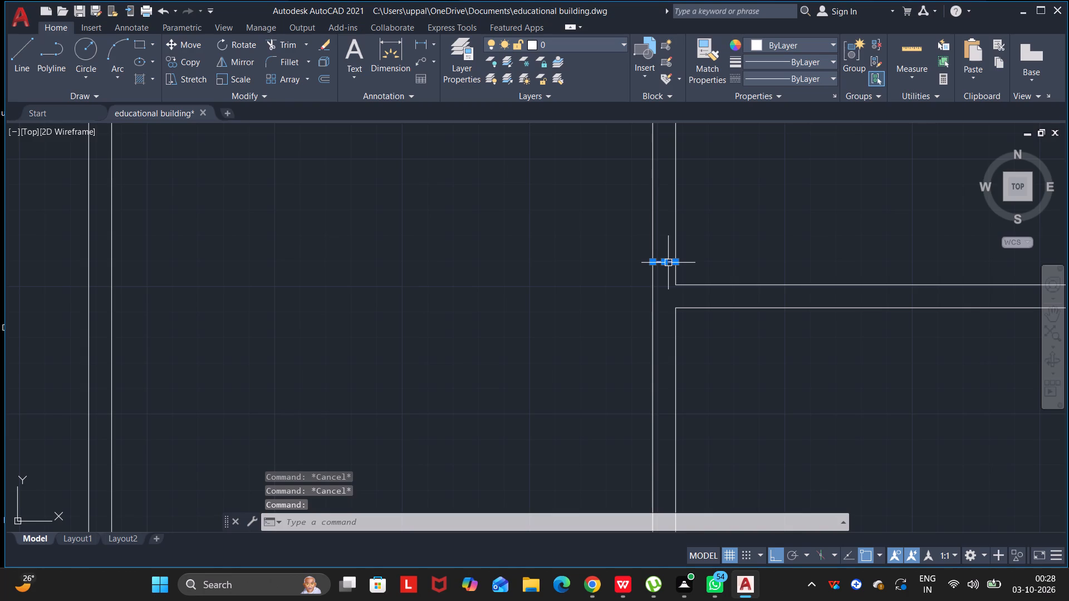
key("o")
key("Return")
left_click(668, 264)
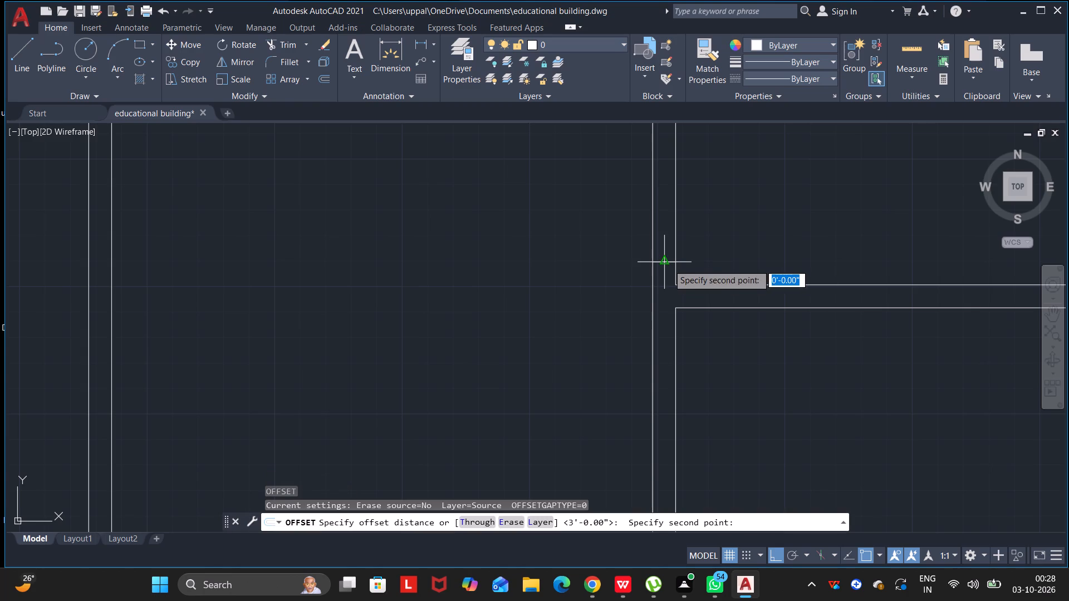
type("27")
key("Return")
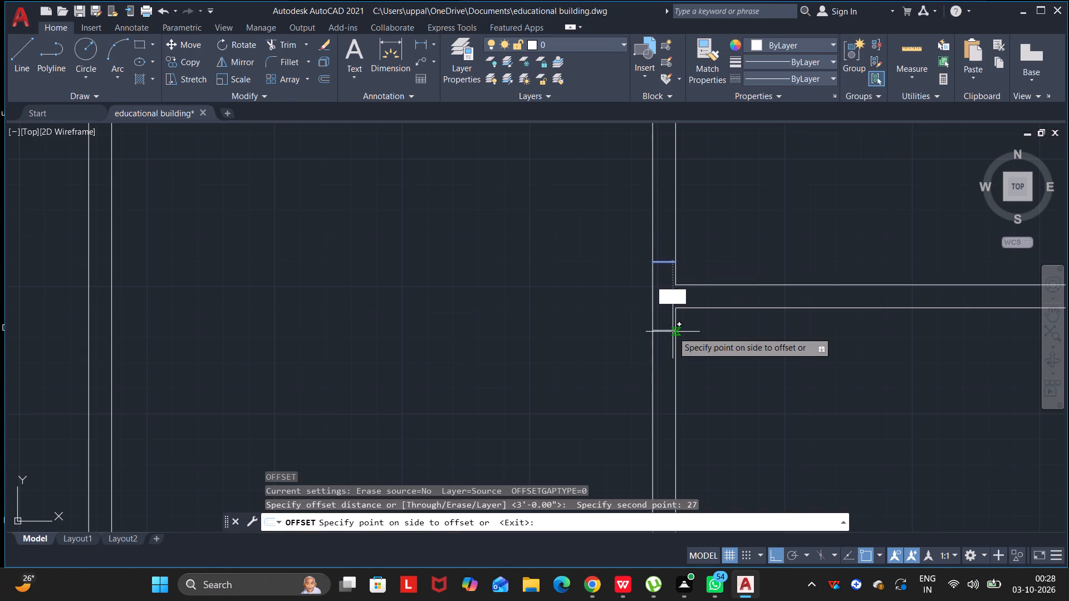
left_click(673, 332)
key("Escape")
key("Escape")
key("Escape")
key("Escape")
scroll(685, 357, "down", 3)
key("Escape")
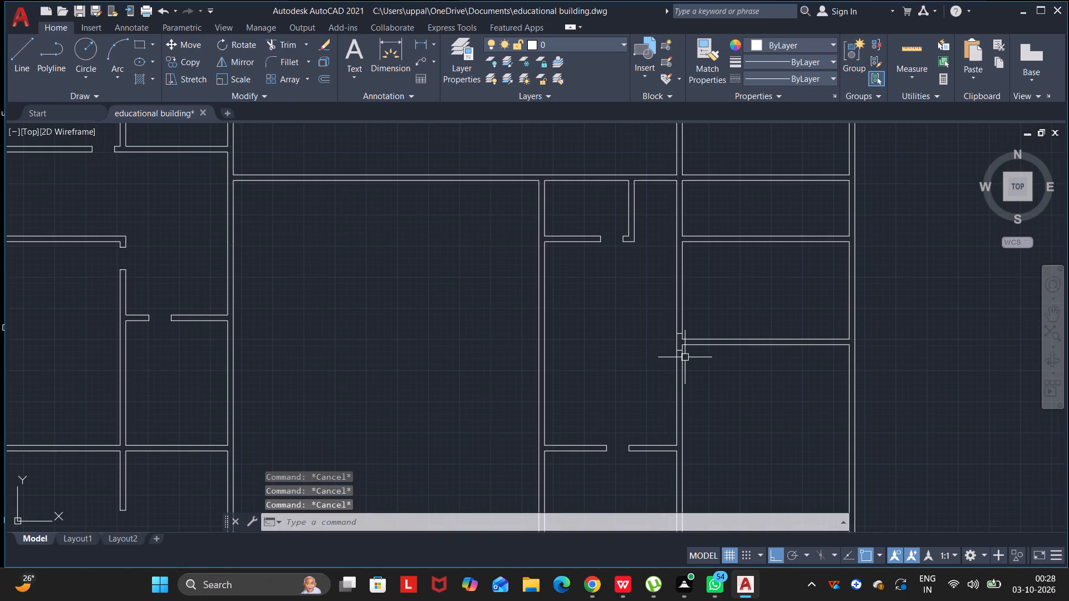
Offset the cross line south of the partition 36" further south within the vertical wall to mark a door width.
middle_click_drag(685, 357, 649, 284)
left_click_drag(676, 346, 651, 292)
scroll(649, 290, "up", 3)
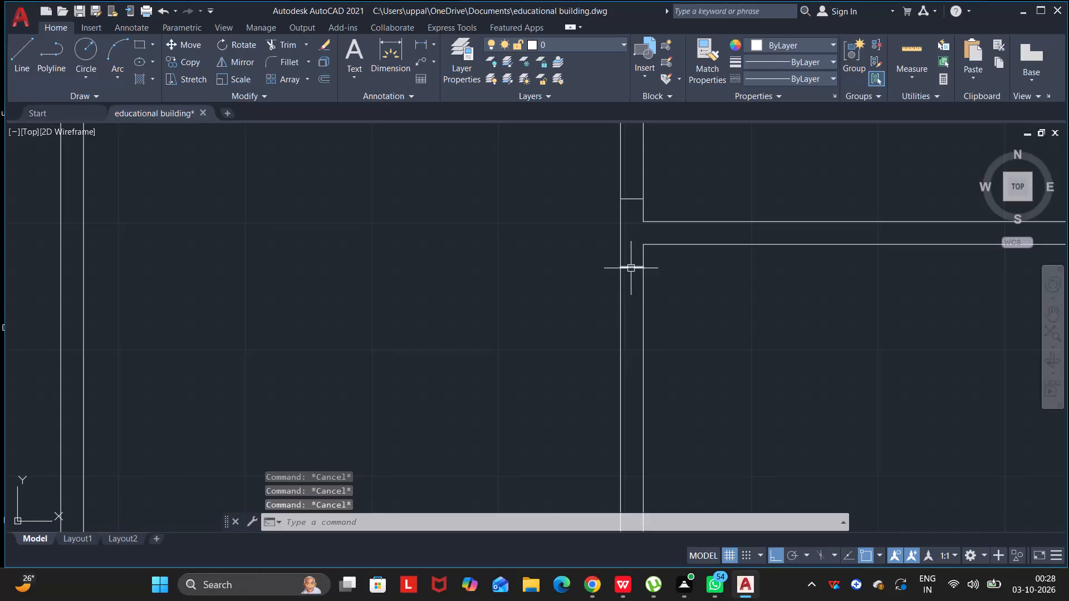
left_click(631, 268)
type("oo")
key("Return")
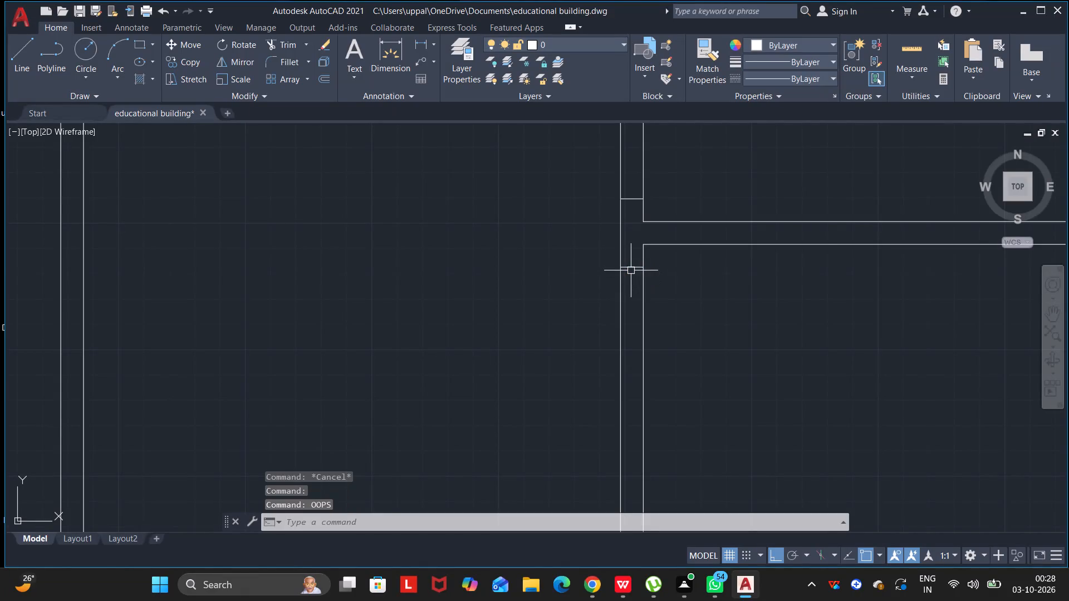
left_click(631, 267)
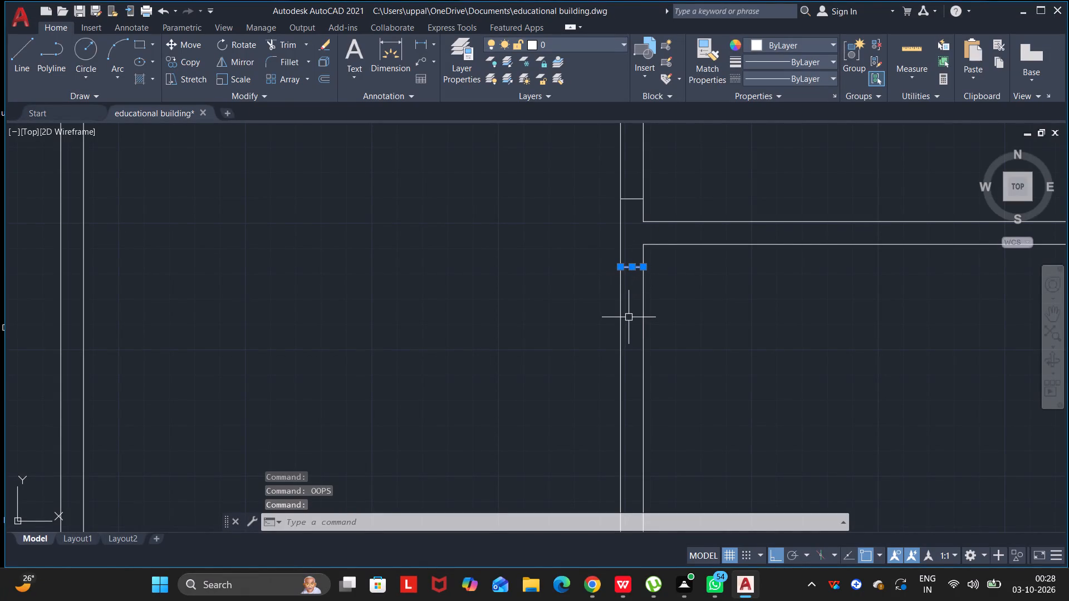
key("o")
key("Return")
left_click(630, 268)
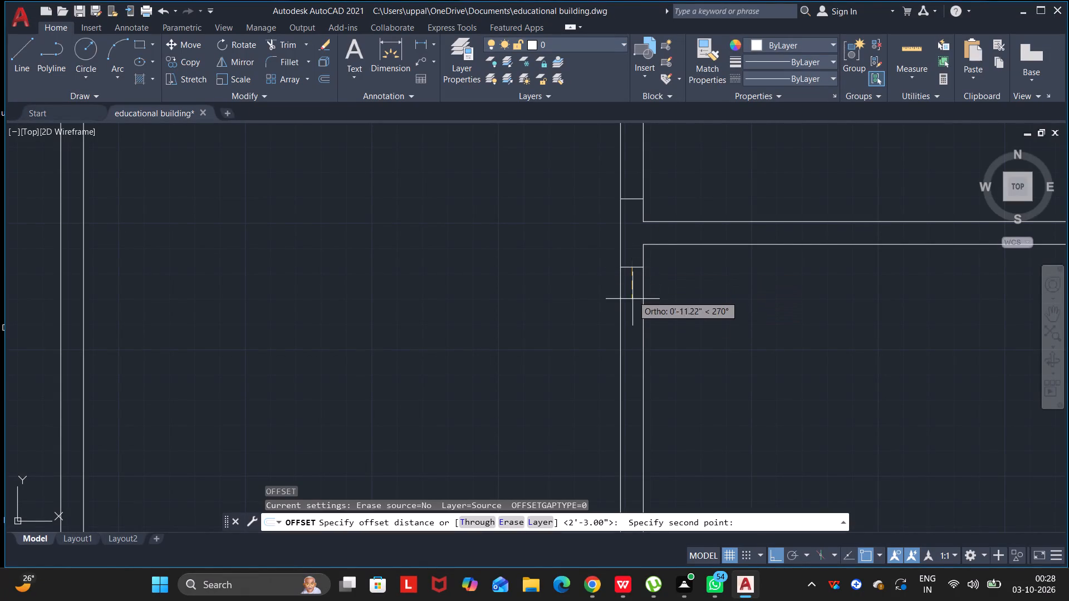
type("36")
key("Return")
left_click(632, 318)
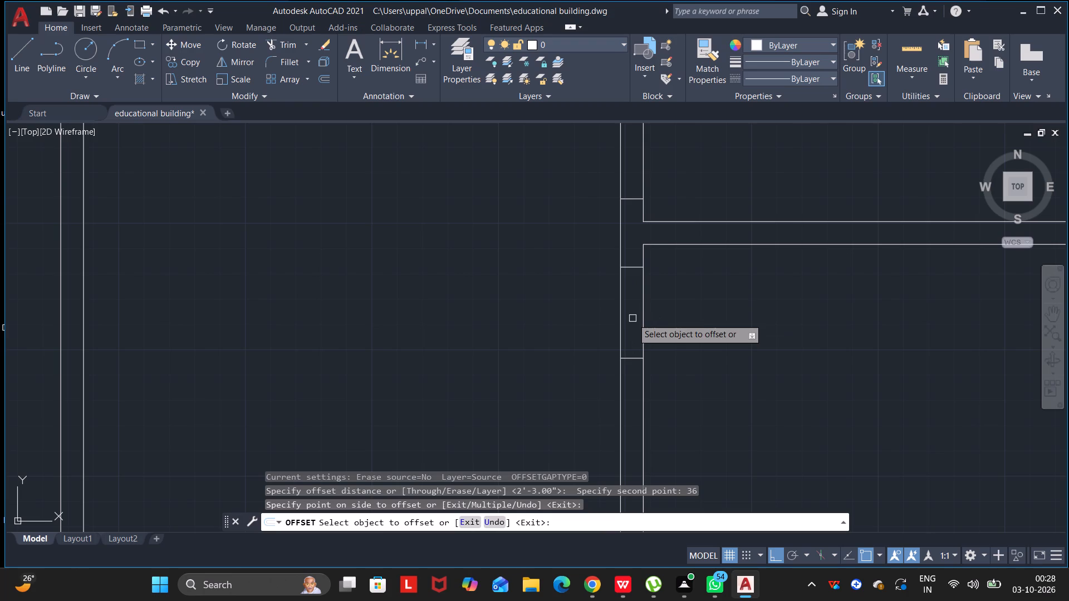
key("Escape")
key("Escape")
key("Escape")
key("Escape")
key("Escape")
Offset the cross line north of the partition 36" further north within the vertical wall to mark a second door width.
middle_click_drag(629, 219, 629, 221)
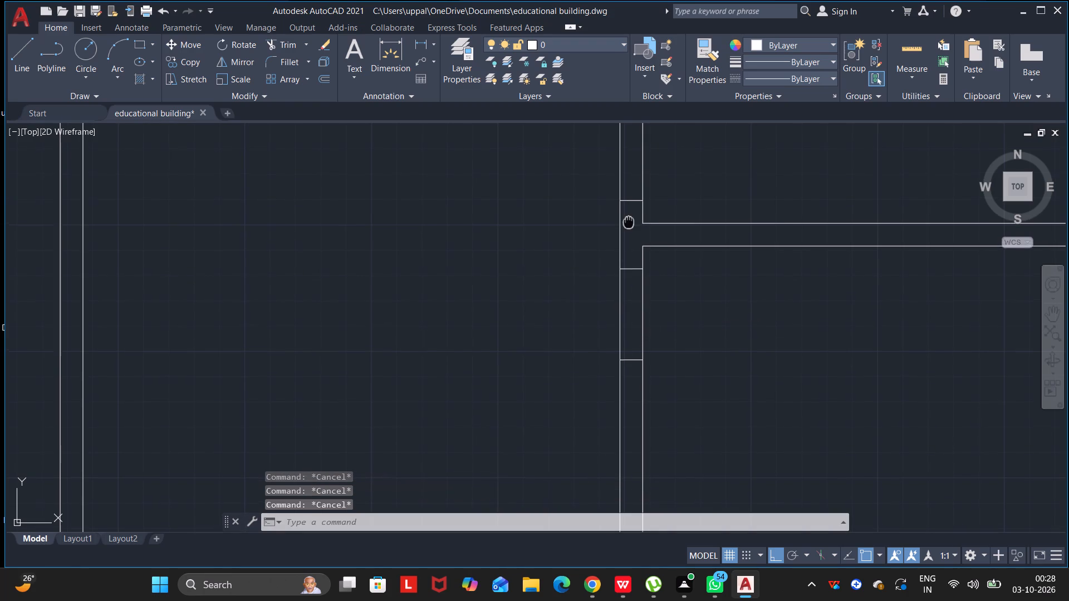
middle_click_drag(629, 221, 629, 327)
left_click_drag(629, 231, 629, 327)
scroll(629, 322, "up", 2)
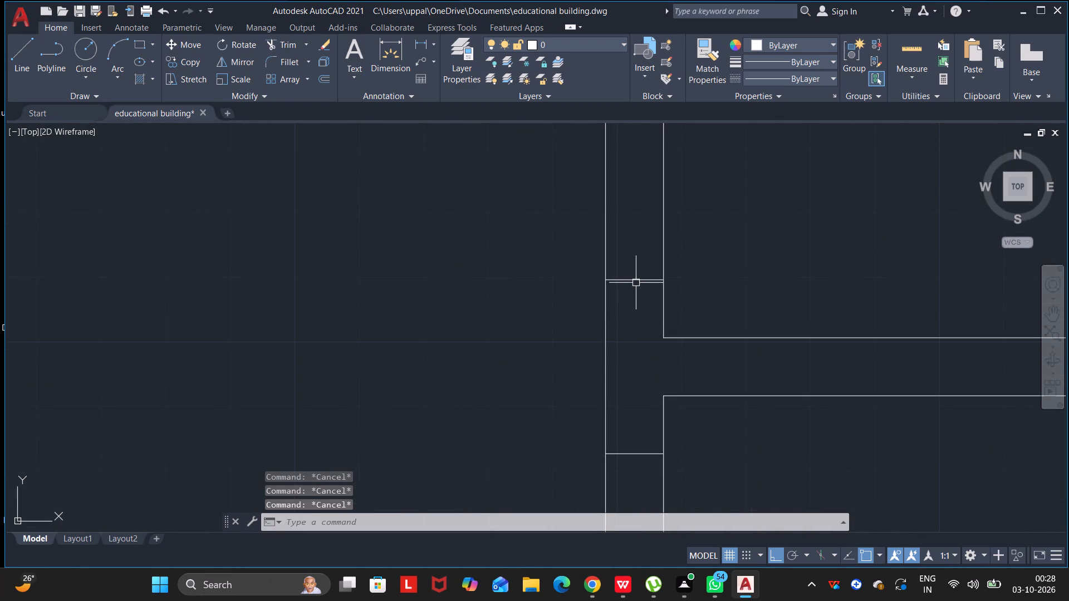
left_click(636, 282)
key("o")
key("Return")
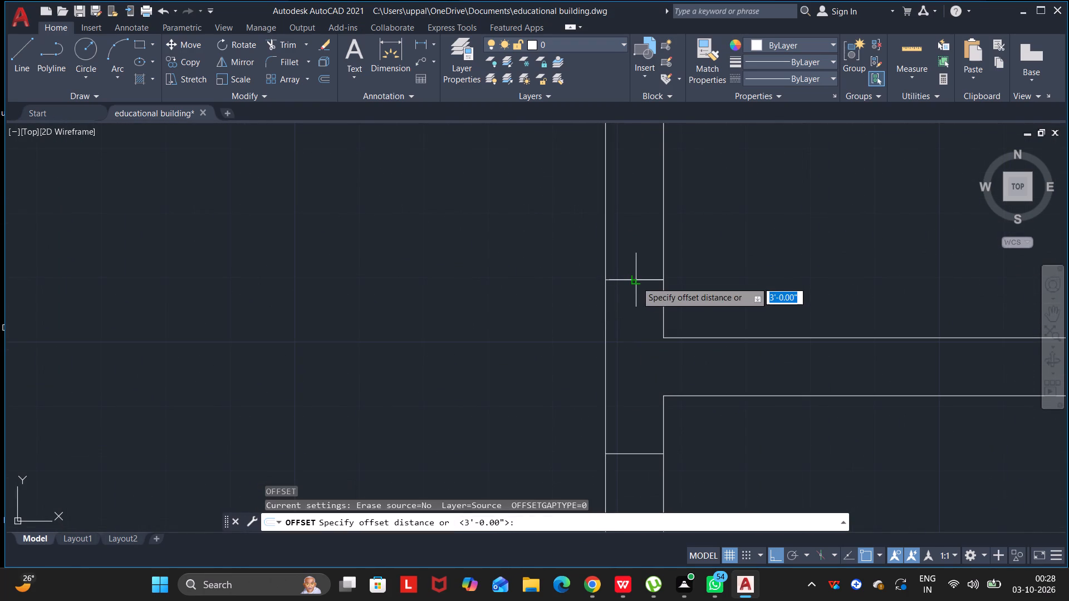
left_click(638, 279)
type("36")
key("Return")
left_click(634, 204)
key("Escape")
key("Escape")
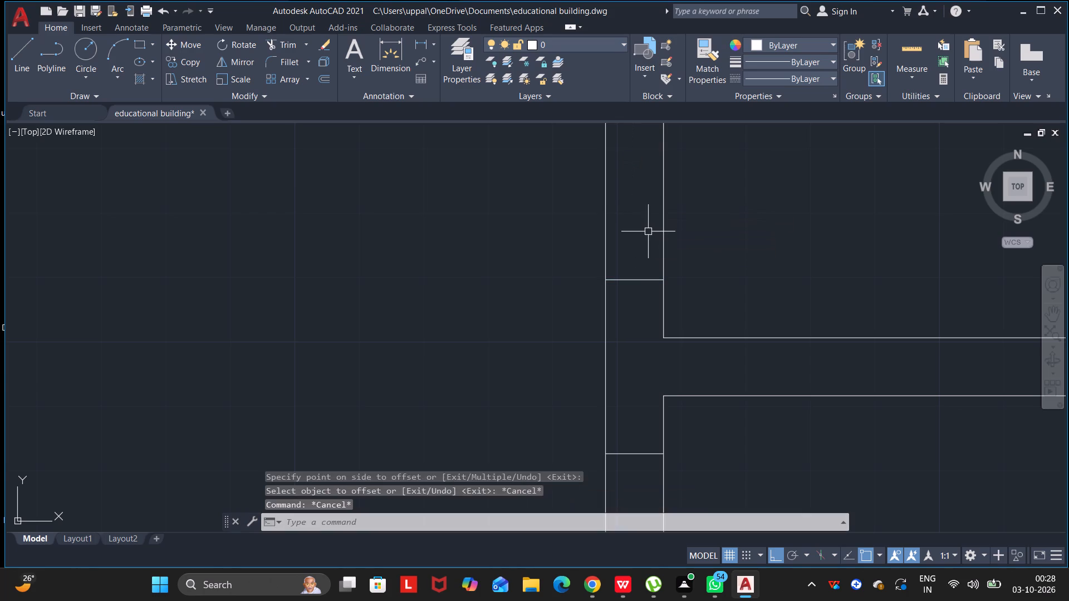
key("Escape")
scroll(649, 240, "down", 3)
key("Escape")
key("Escape")
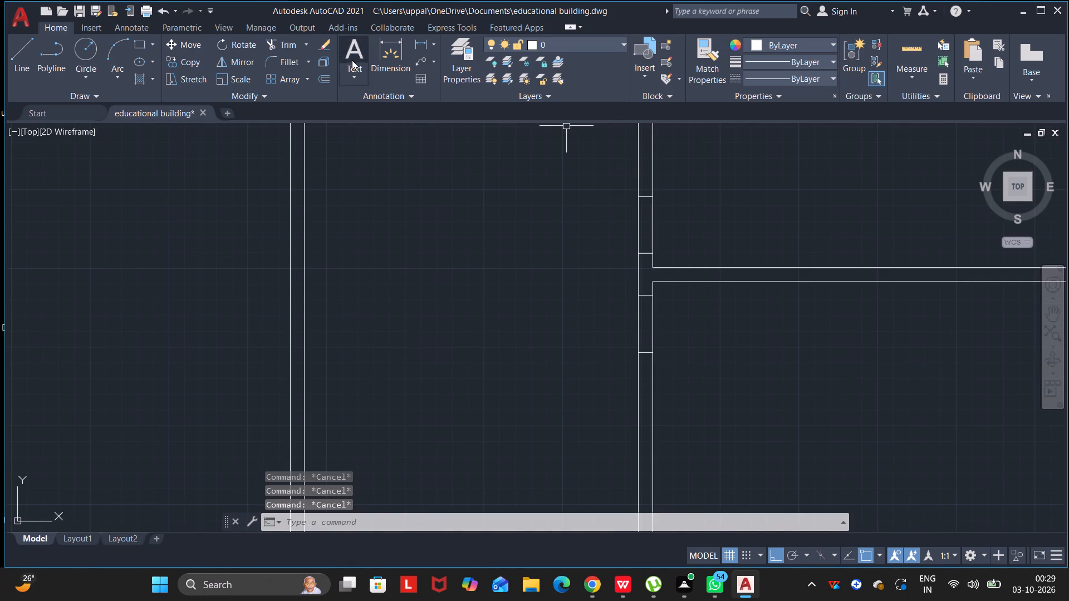
Trim both lines of the vertical wall between each pair of jamb lines to open 36" doorways north and south of the partition.
left_click(290, 47)
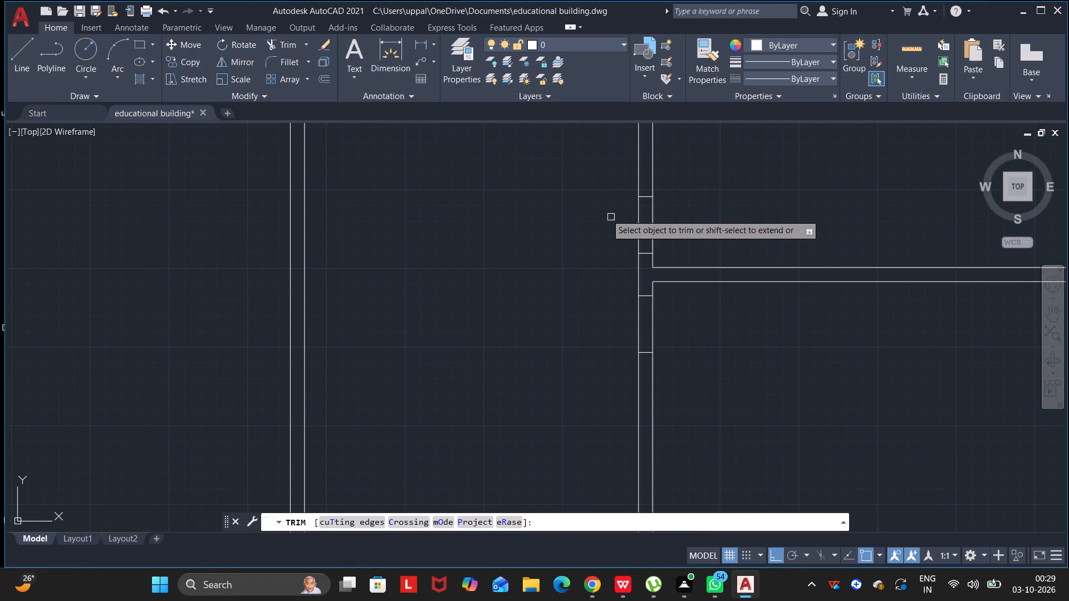
left_click_drag(606, 214, 676, 223)
left_click_drag(609, 323, 694, 323)
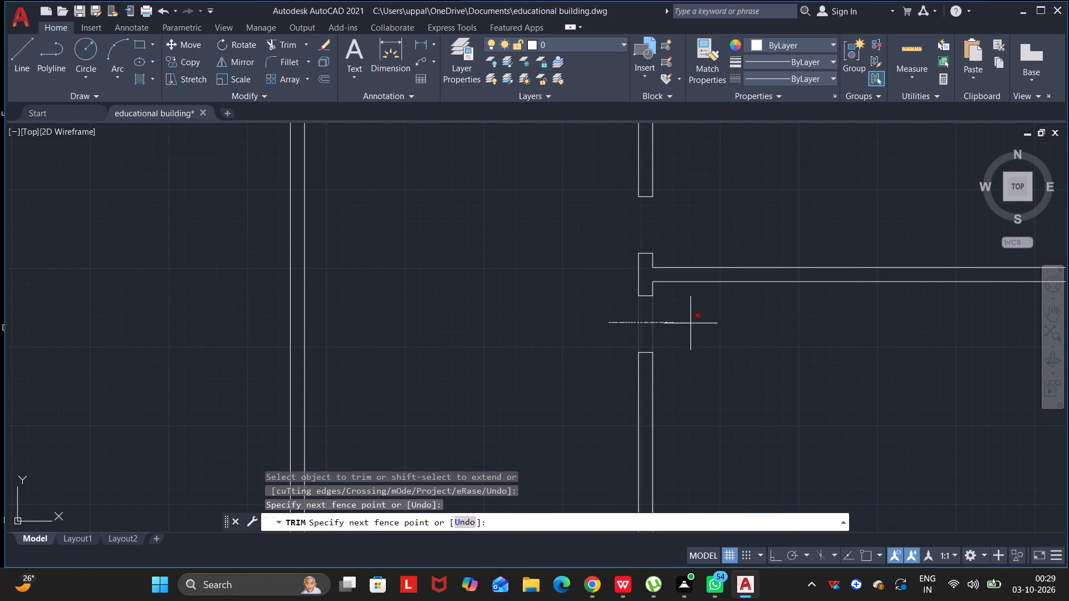
Trim the vertical wall lines between the jamb lines south of the partition to open the 36" doorway.
left_click_drag(694, 323, 698, 323)
scroll(699, 323, "down", 4)
key("Escape")
key("Escape")
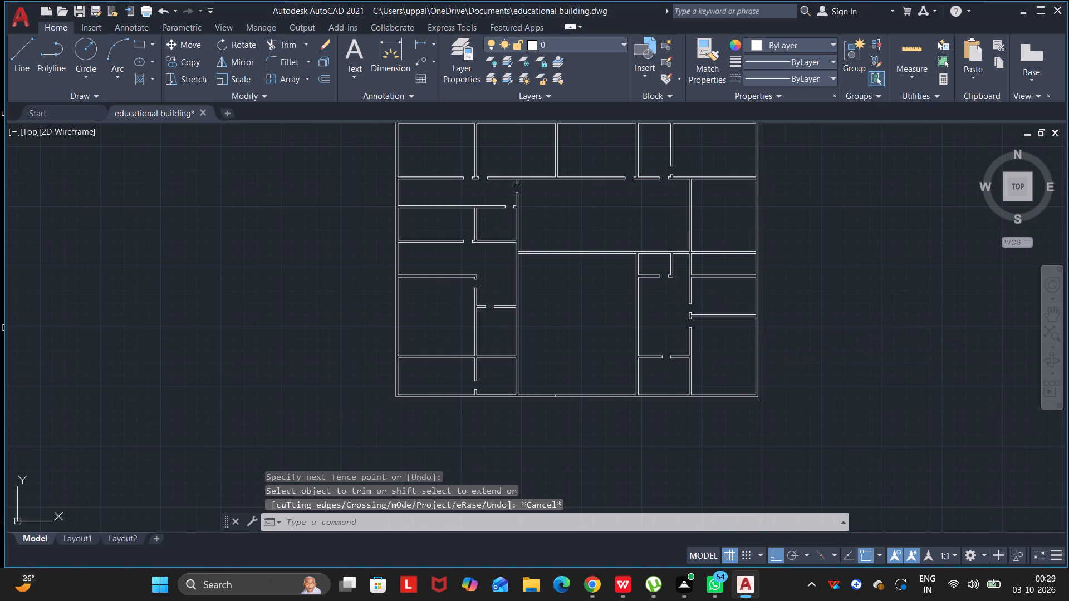
key("Escape")
key("Escape")
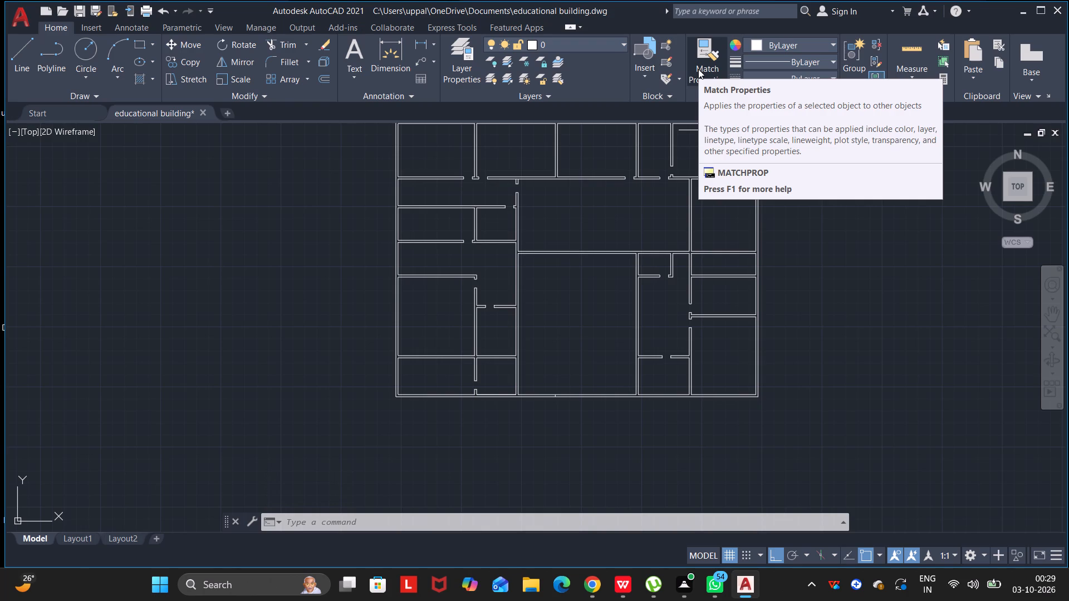
key("Escape")
key("Escape")
key("Escape")
key("Escape")
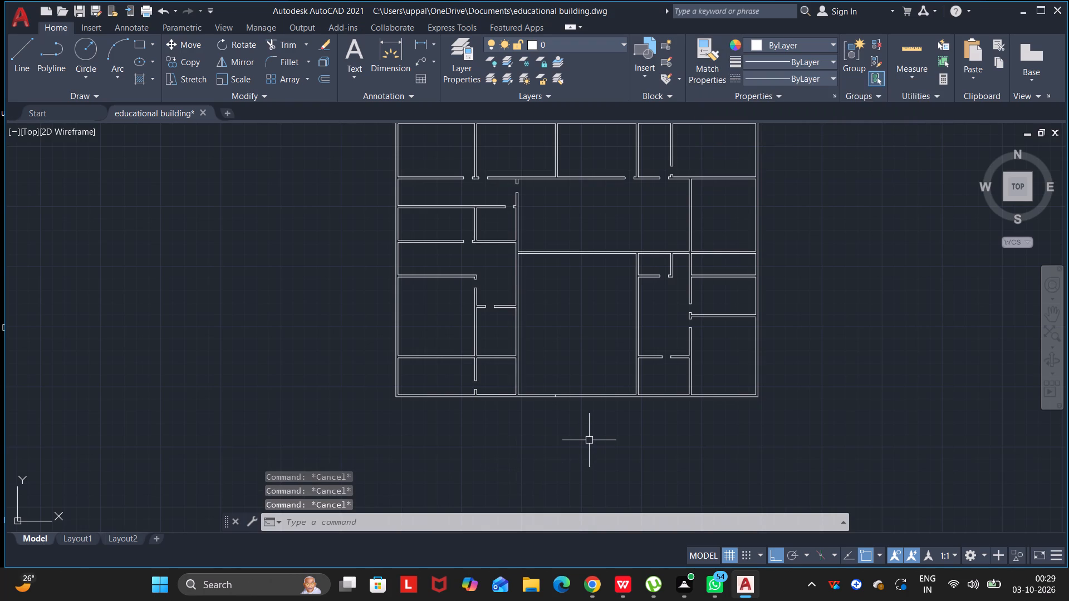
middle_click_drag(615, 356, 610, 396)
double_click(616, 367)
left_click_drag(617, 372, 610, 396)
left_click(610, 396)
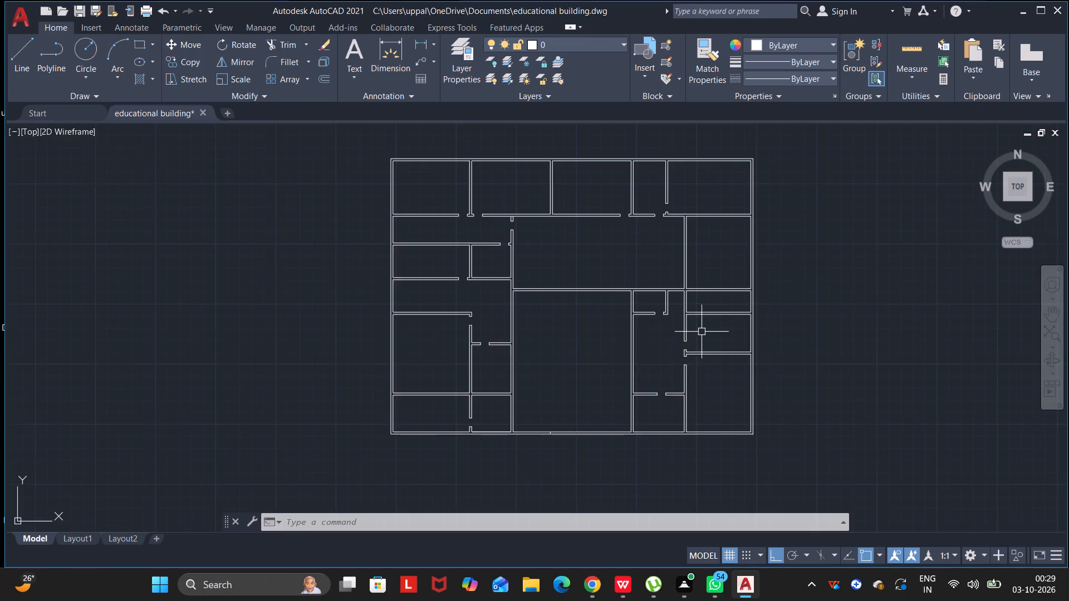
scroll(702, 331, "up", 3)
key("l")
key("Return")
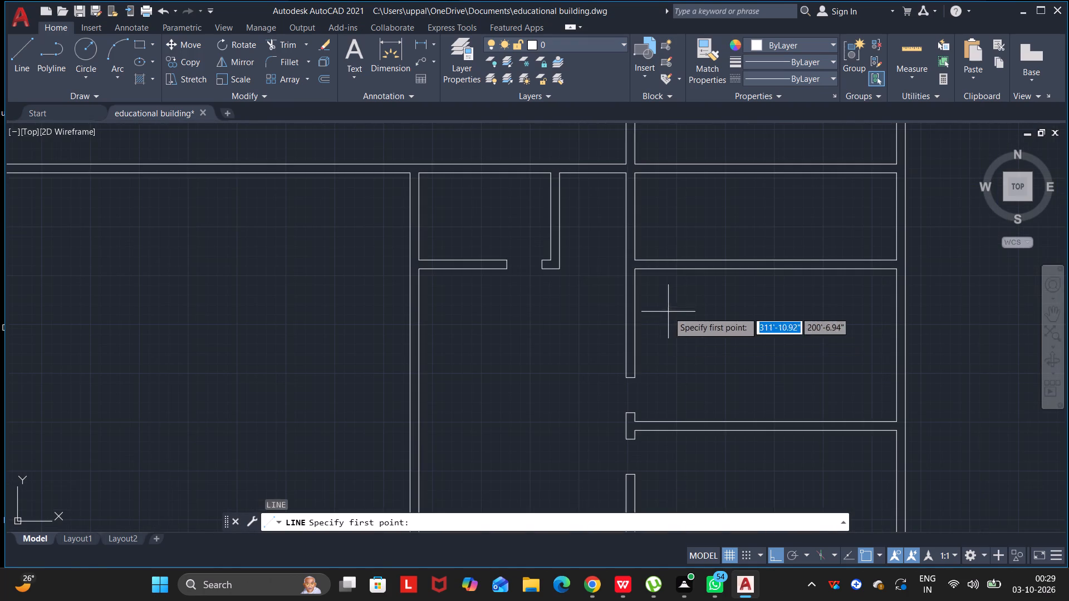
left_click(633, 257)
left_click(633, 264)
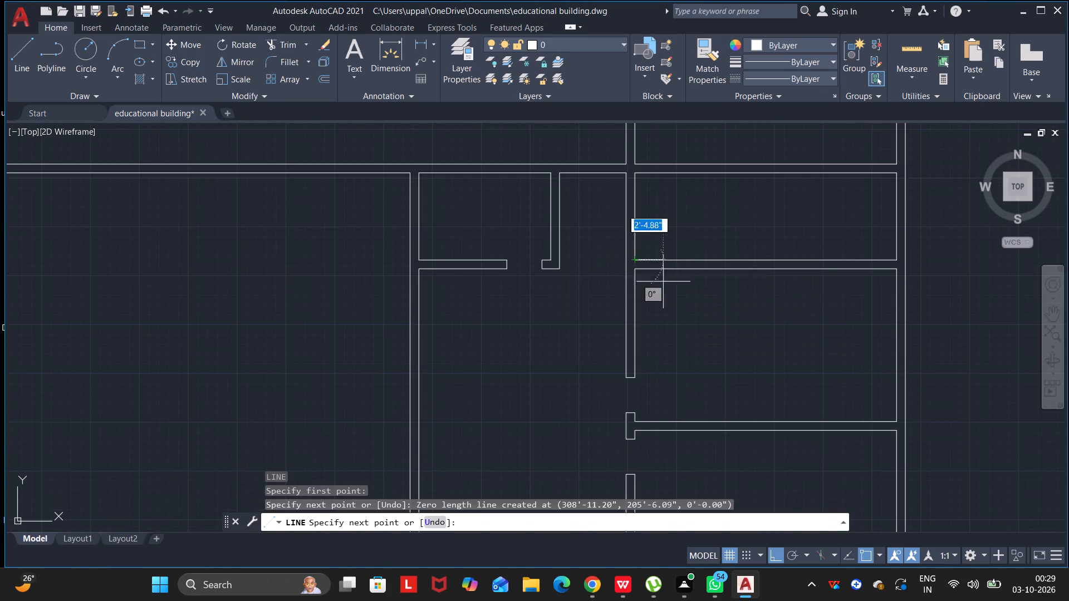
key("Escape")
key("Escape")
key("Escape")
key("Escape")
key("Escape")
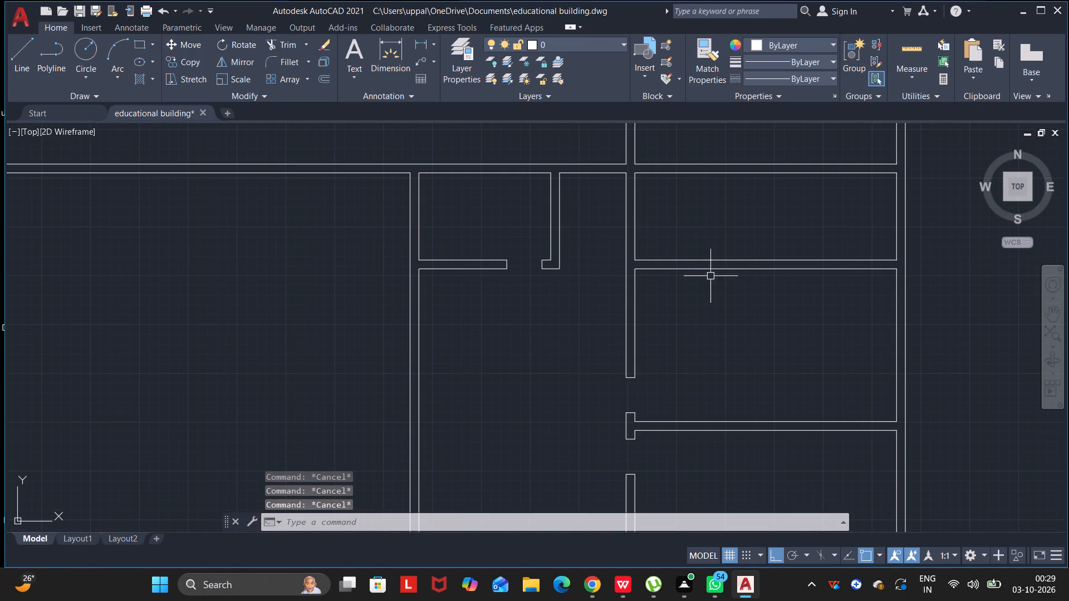
Erase both lines of the upper horizontal partition between the vertical wall and the east outer wall.
left_click_drag(702, 249, 703, 295)
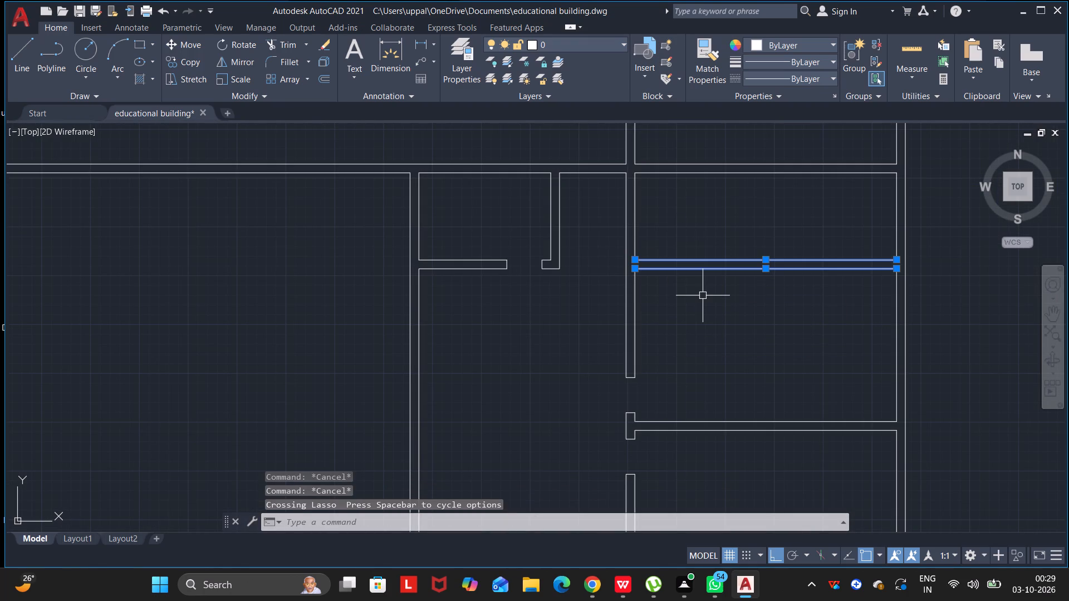
key("Delete")
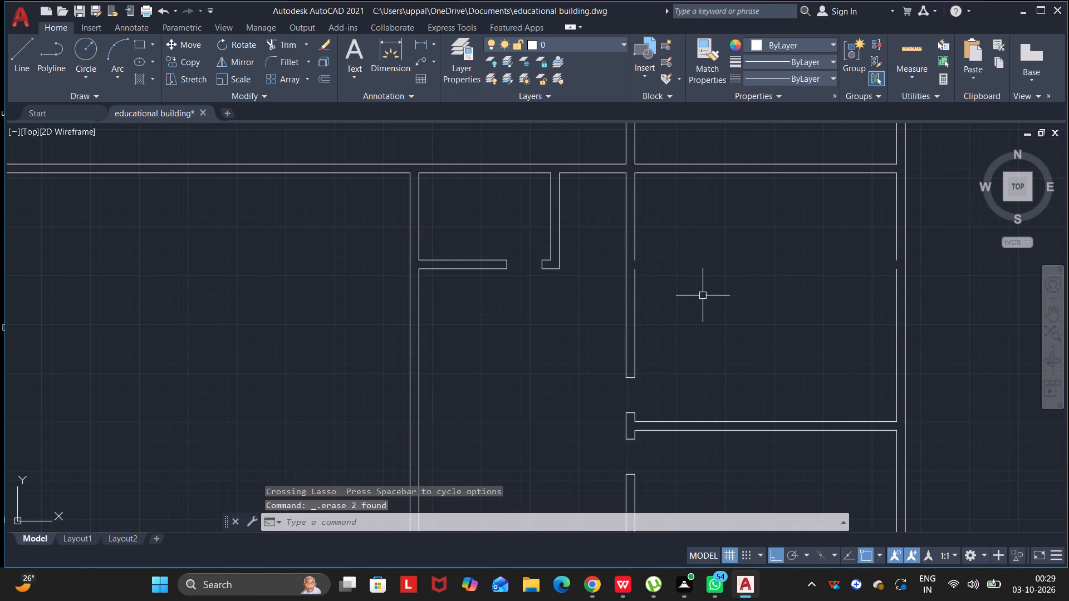
Extend the vertical wall's east line southward across the gap at the erased partition's west end.
type("ex")
key("Return")
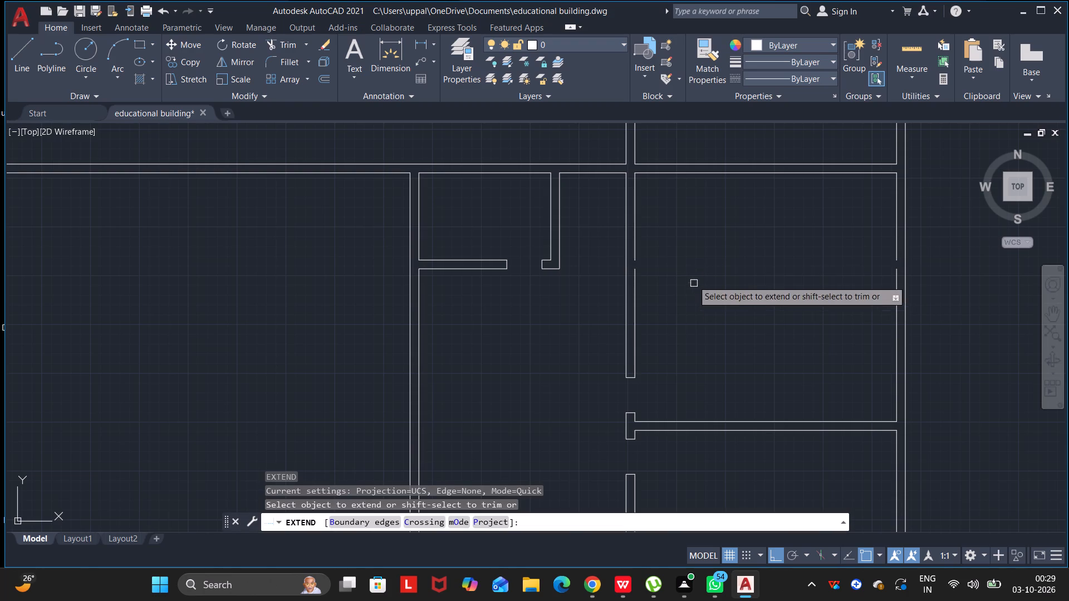
left_click(636, 243)
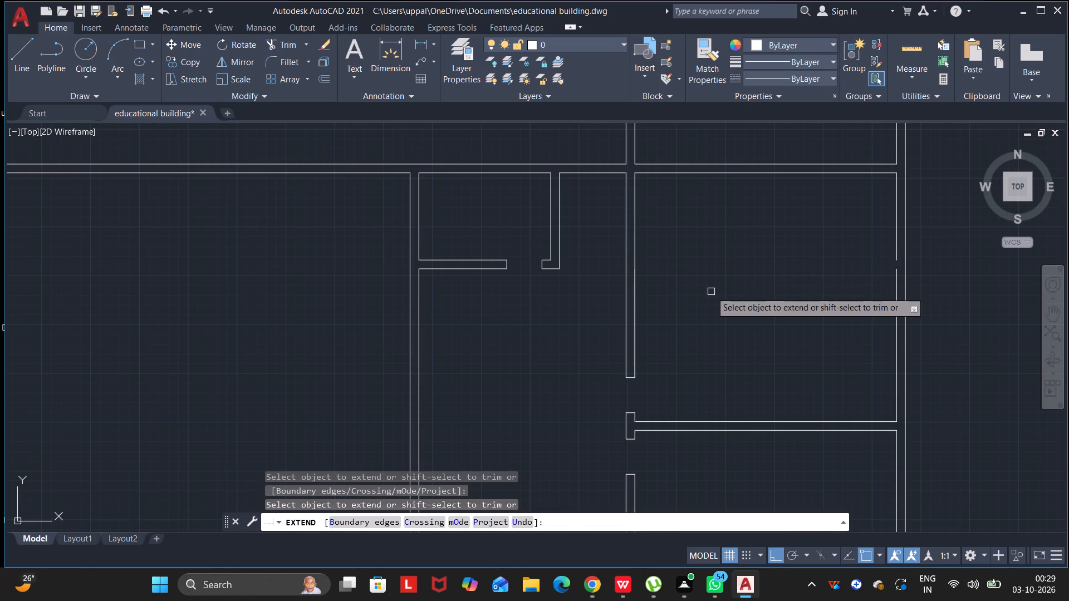
key("Escape")
key("Escape")
key("Escape")
key("Escape")
key("Escape")
Extend the east outer wall's inner line southward across the gap at the erased partition's east end.
scroll(679, 300, "down", 2)
scroll(774, 295, "up", 2)
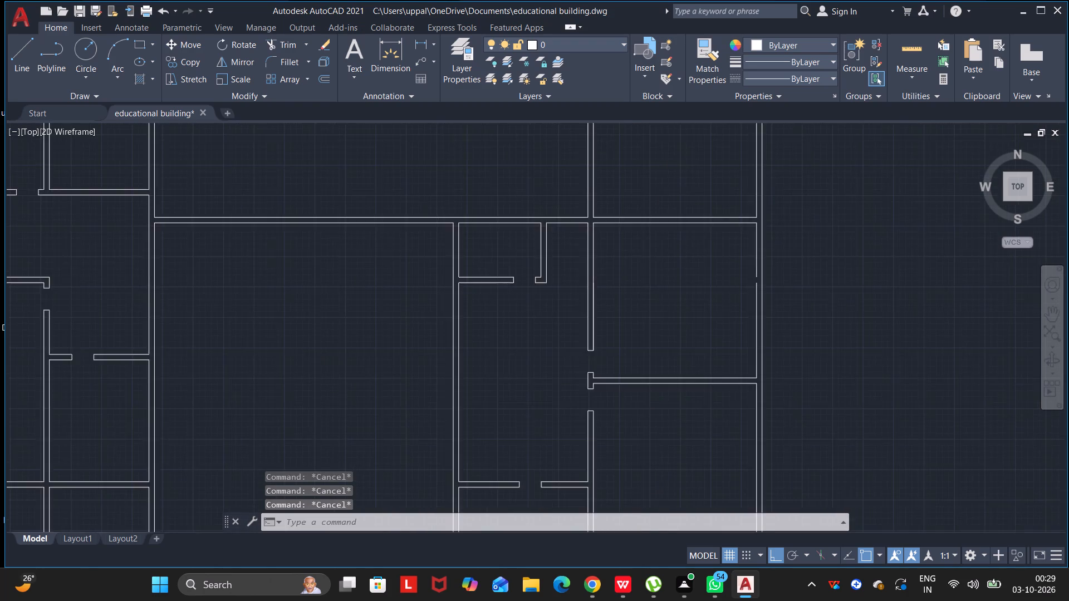
type("ex")
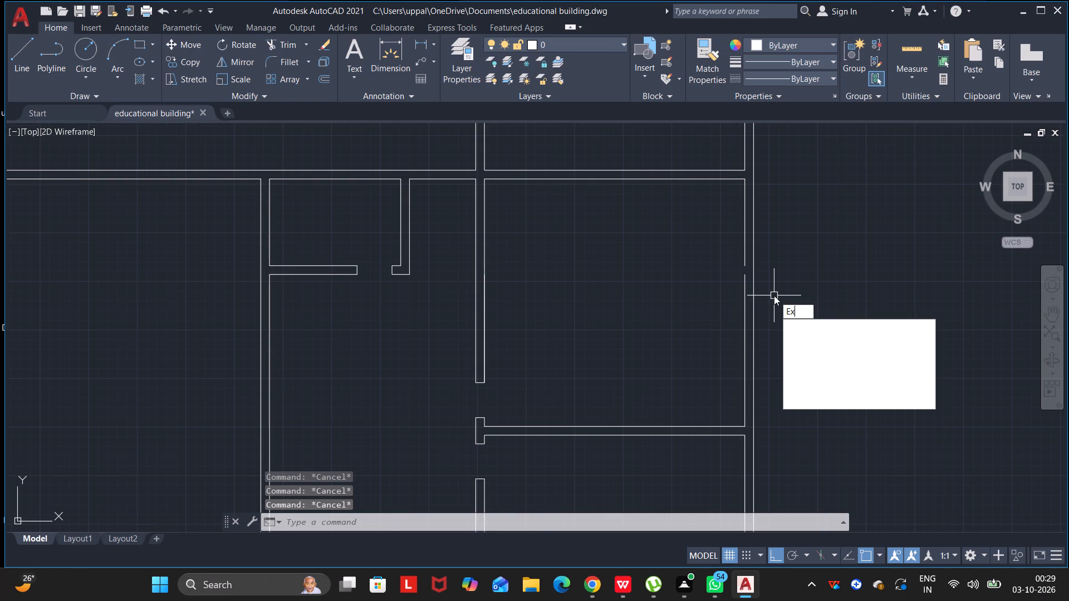
key("Return")
left_click(746, 247)
key("Escape")
key("Escape")
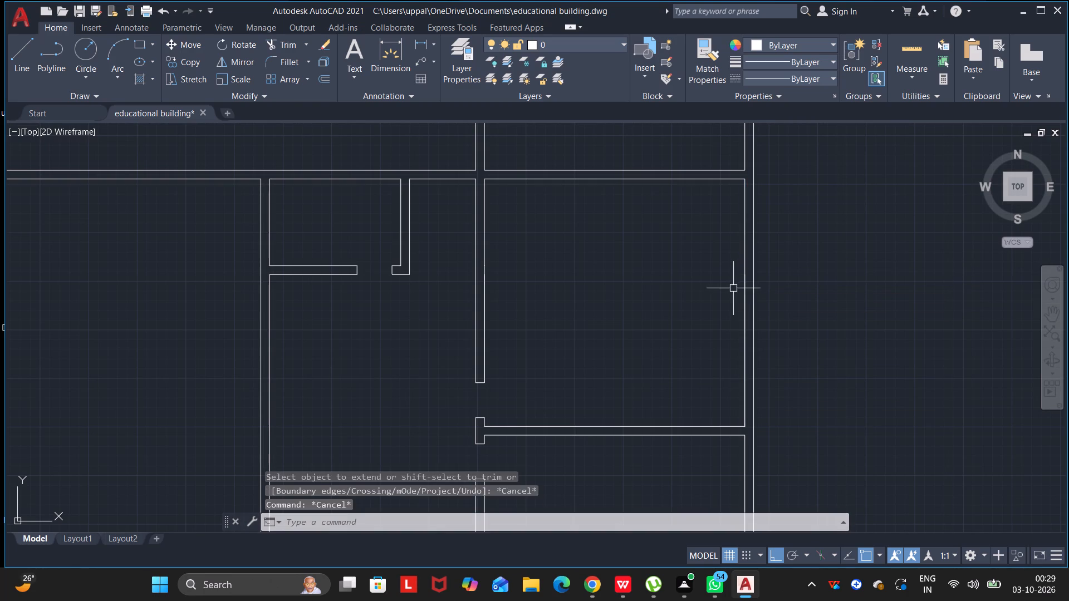
key("Escape")
key("Escape")
key("Escape")
key("Escape")
Draw a line 9" north from the vertical wall's junction with the long horizontal wall, continuing straight across the wall's thickness as a jamb.
scroll(654, 320, "down", 3)
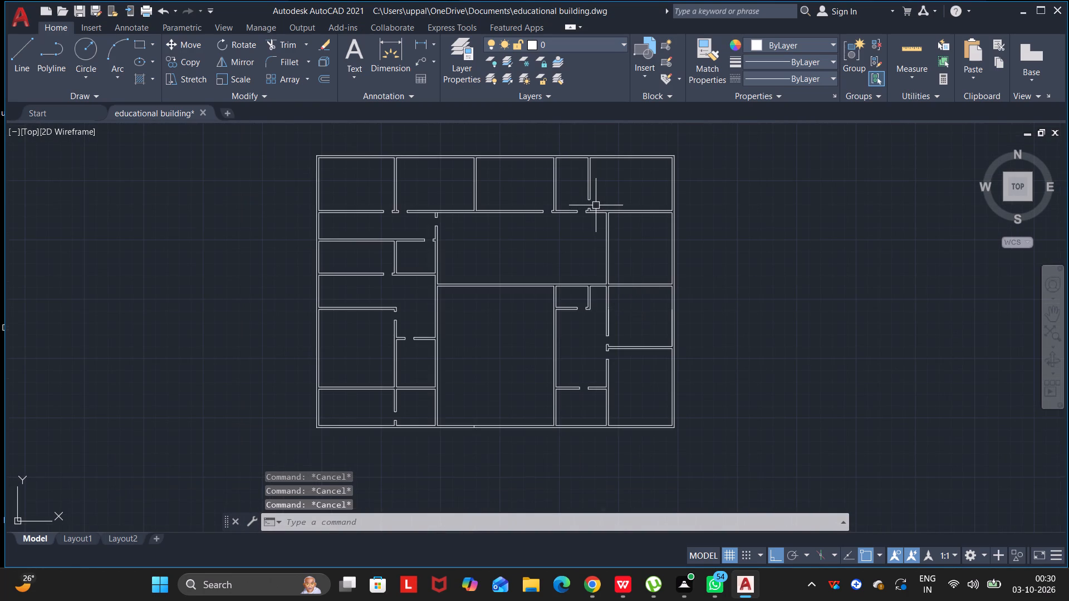
middle_click_drag(596, 205, 664, 292)
left_click_drag(604, 214, 664, 292)
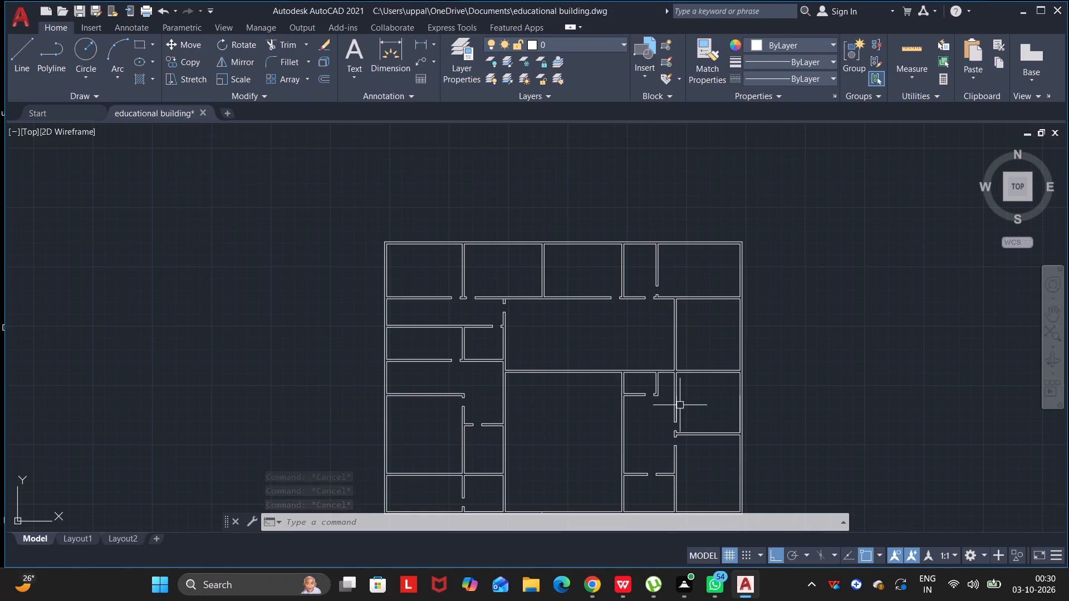
middle_click_drag(679, 405, 649, 388)
left_click_drag(671, 405, 649, 388)
scroll(651, 348, "up", 3)
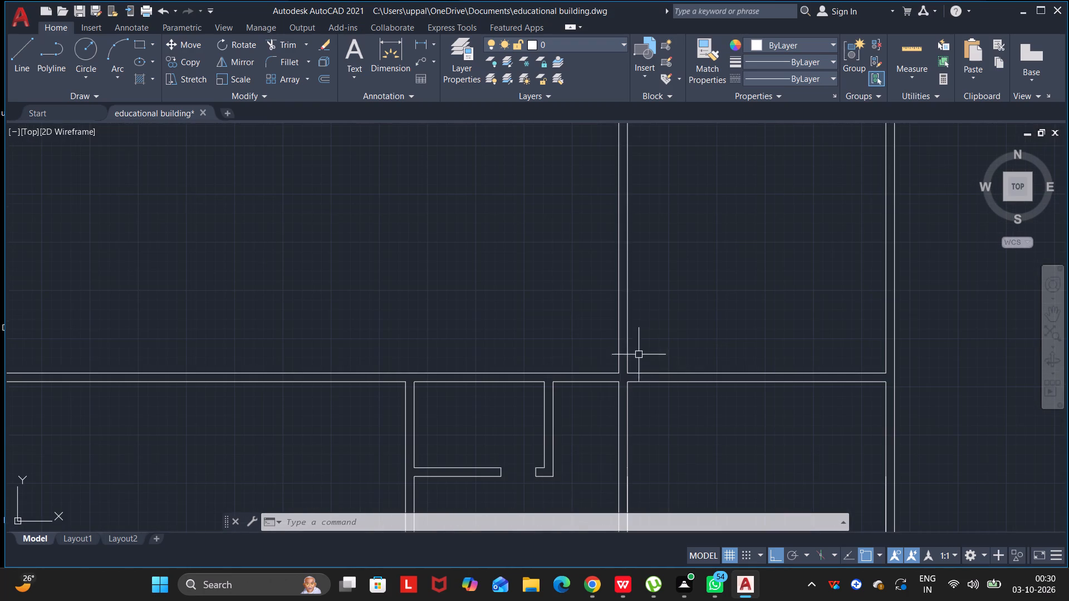
key("l")
key("Return")
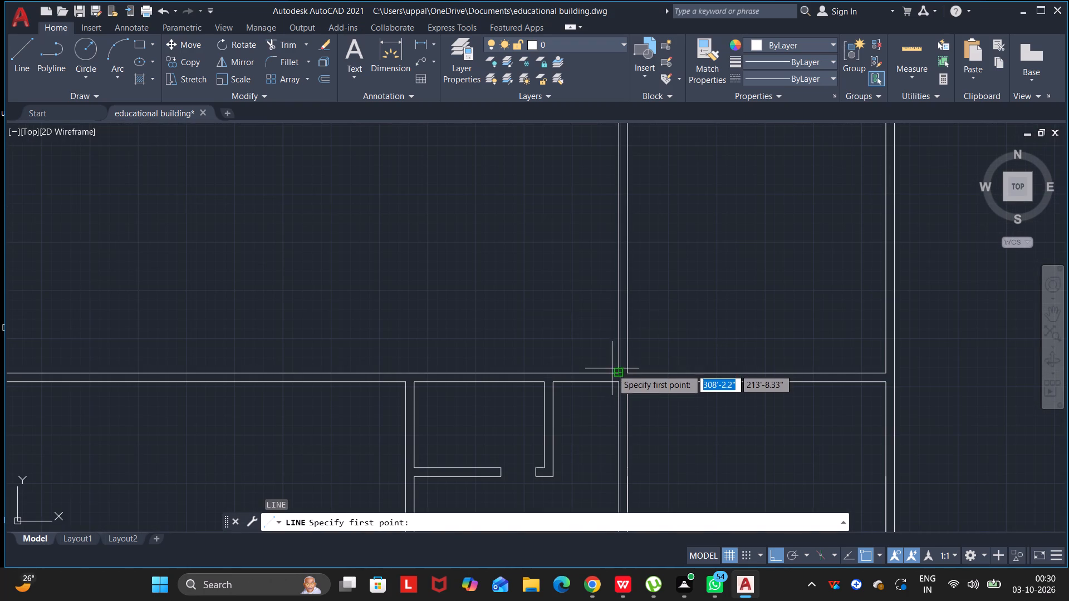
left_click(617, 372)
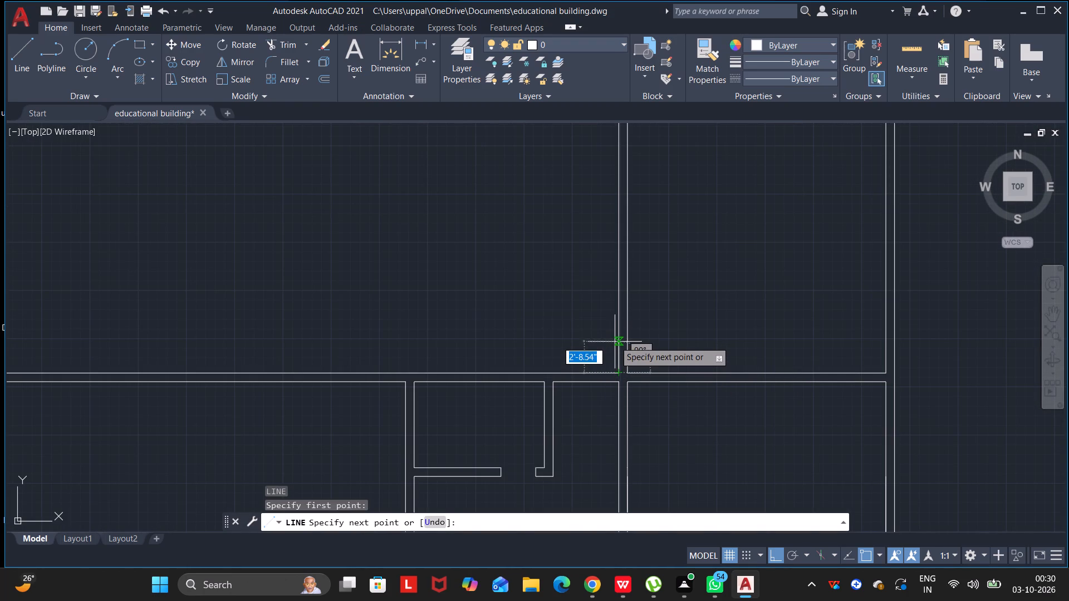
key("9")
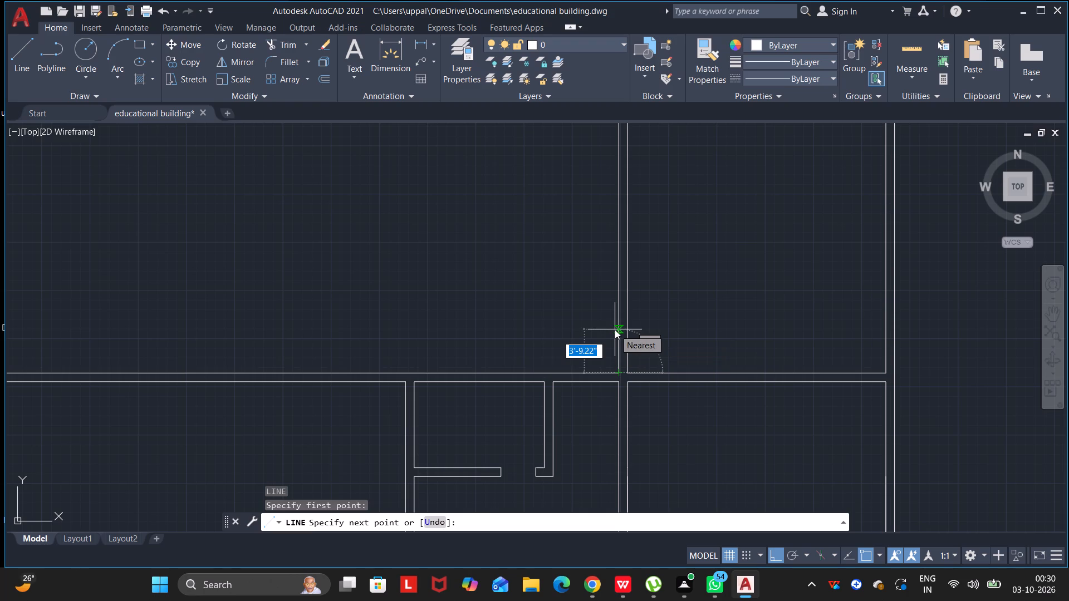
key("Return")
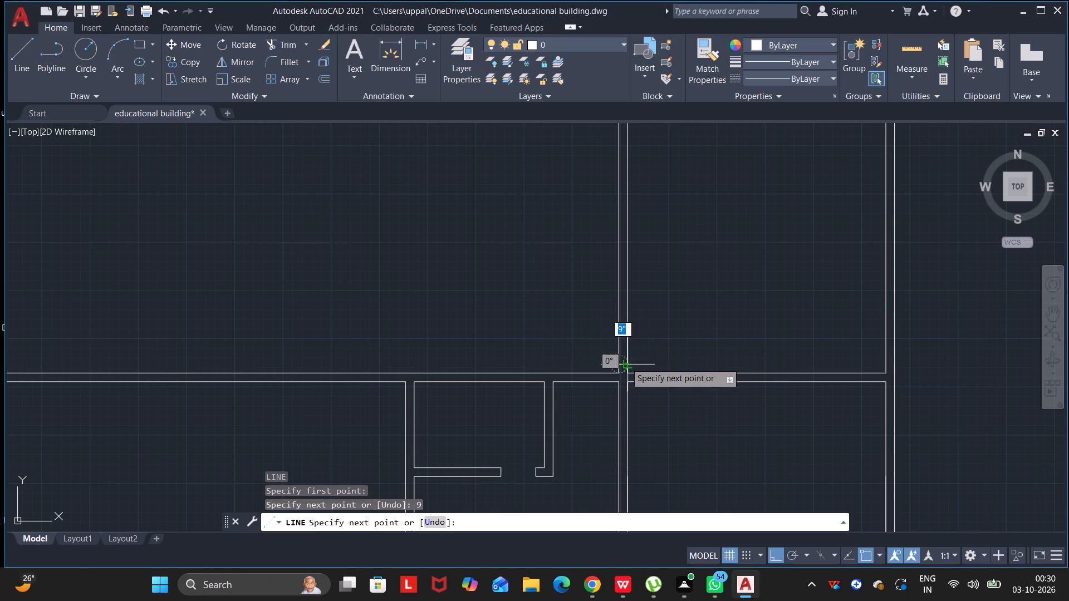
scroll(625, 362, "up", 4)
left_click(638, 377)
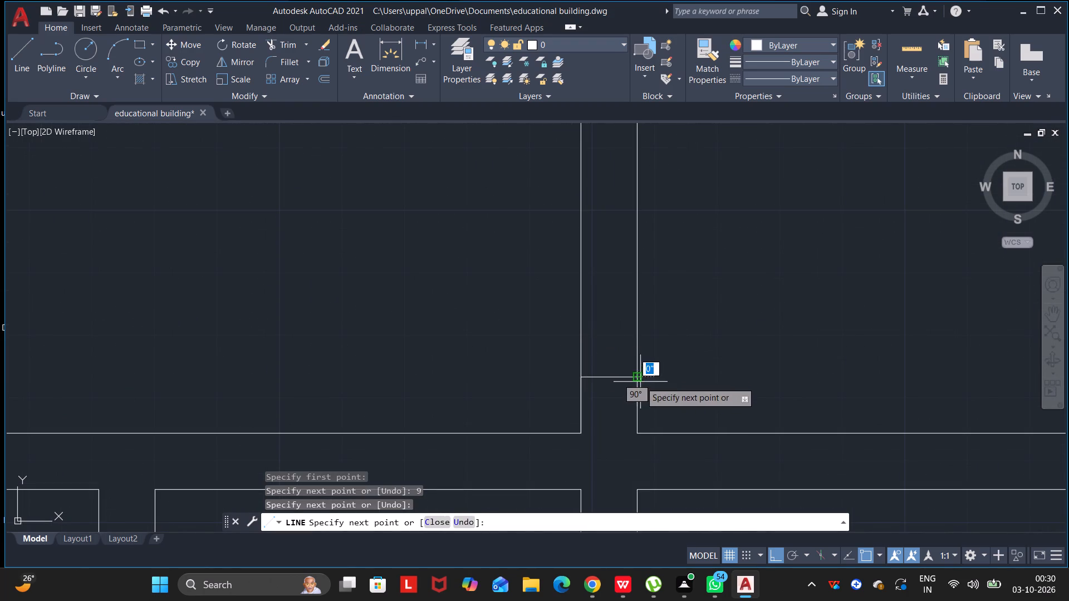
key("Escape")
key("Escape")
key("Escape")
key("Escape")
key("Escape")
Offset the new jamb line 36" north within the vertical wall to mark the door width.
left_click(615, 375)
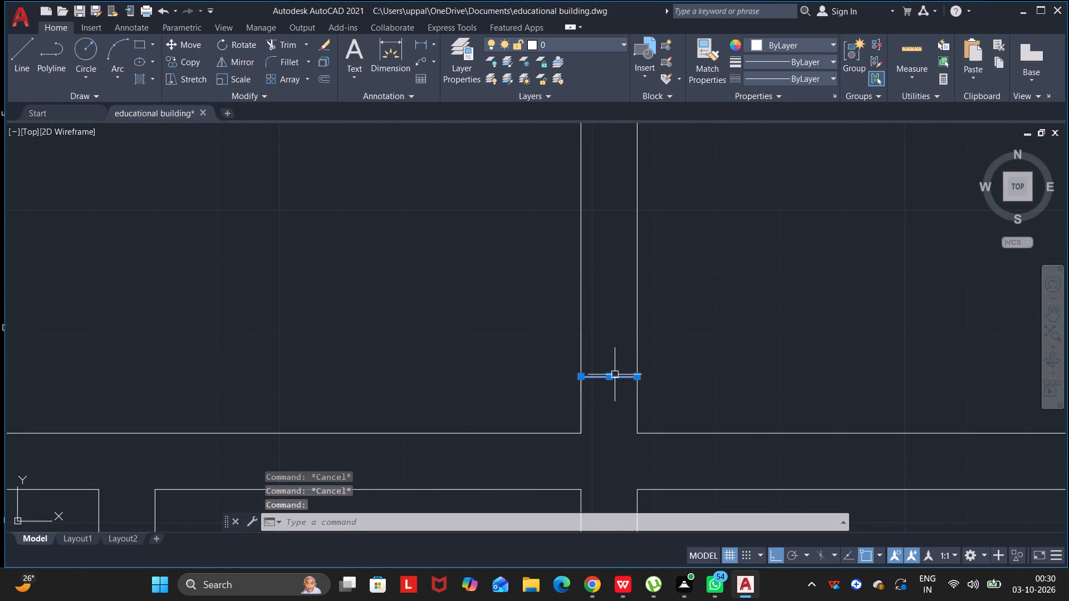
key("o")
key("Return")
left_click(615, 377)
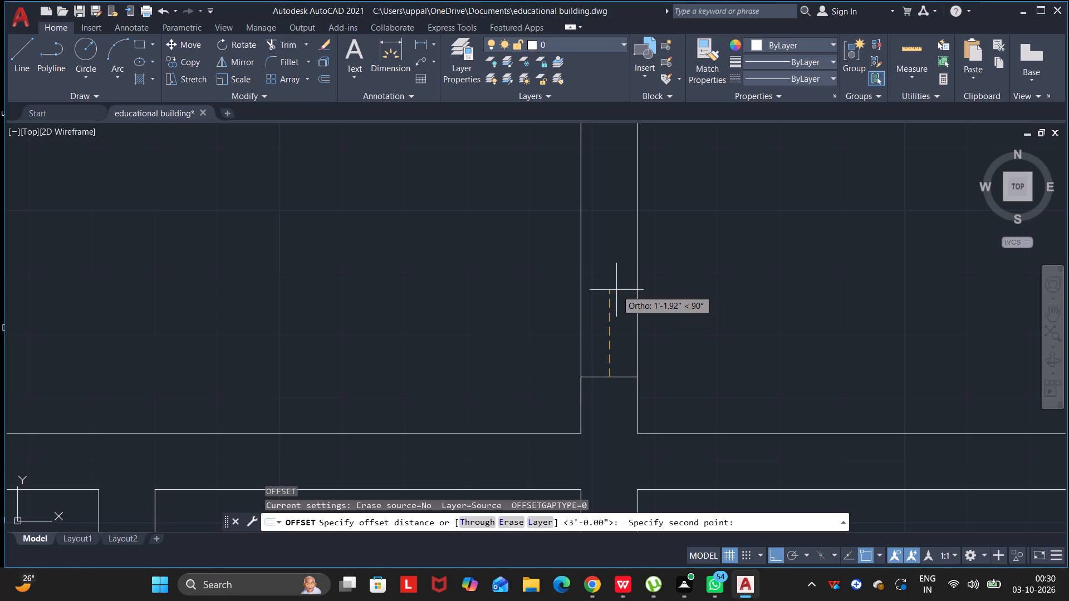
type("336")
key("BackSpace")
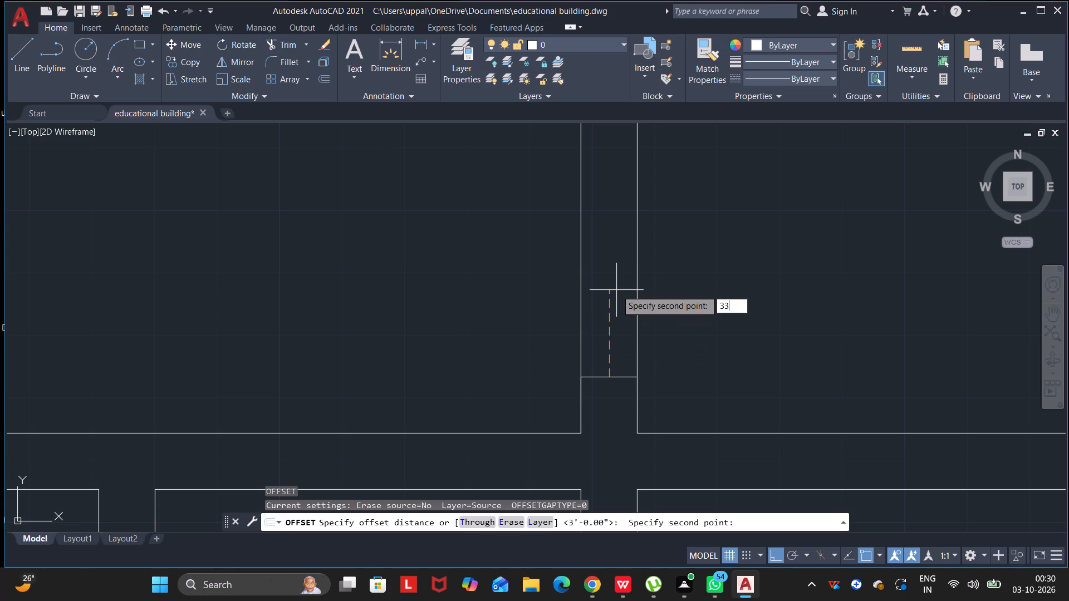
key("BackSpace")
key("6")
key("Return")
left_click(616, 290)
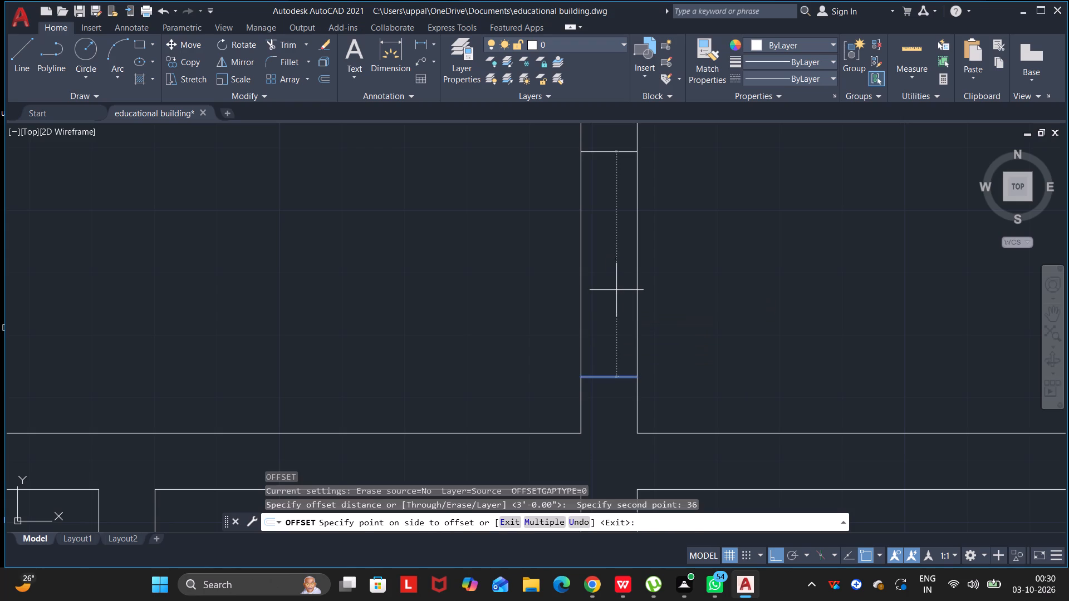
key("Escape")
key("Escape")
key("Escape")
key("Escape")
key("Escape")
key("Escape")
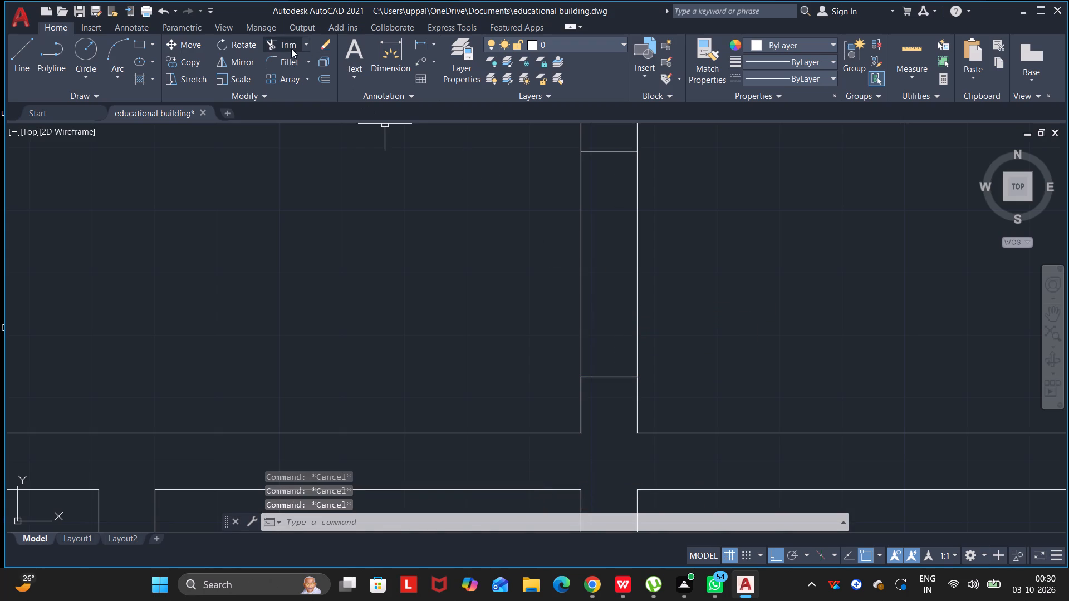
Trim both vertical wall lines between the two jamb lines to open the 36" doorway north of the long horizontal wall.
left_click(290, 47)
left_click_drag(508, 293, 684, 293)
scroll(689, 293, "down", 5)
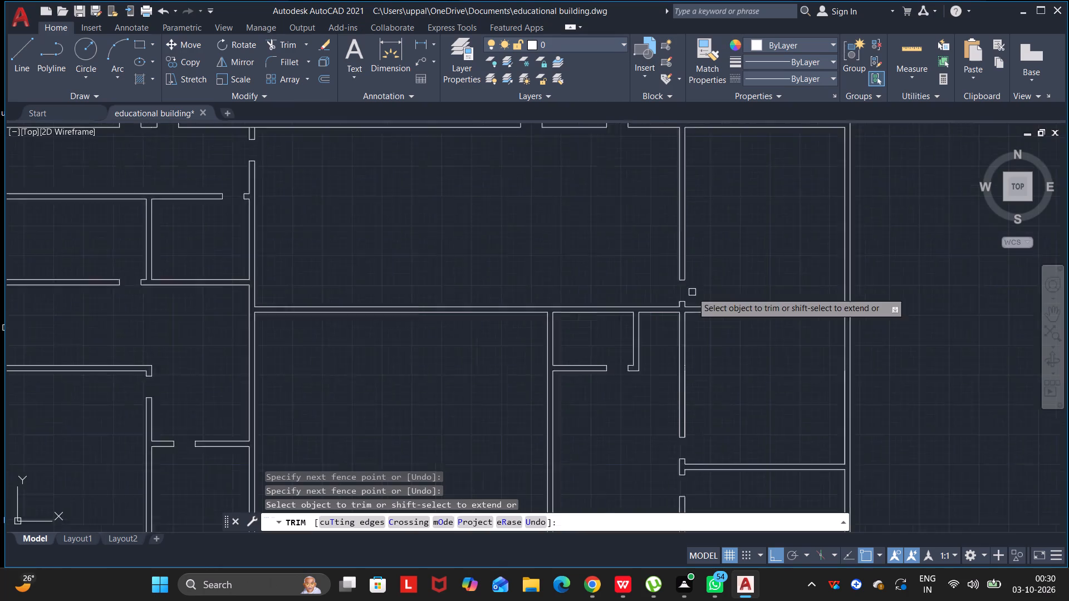
scroll(693, 291, "down", 1)
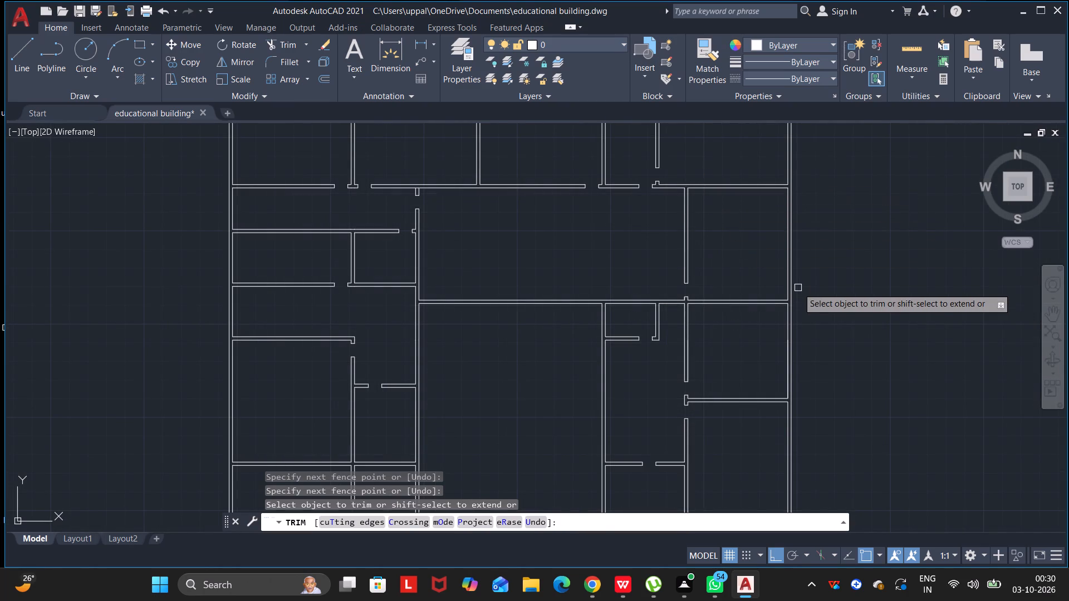
key("Escape")
key("Escape")
key("Escape")
key("Escape")
key("Escape")
key("Escape")
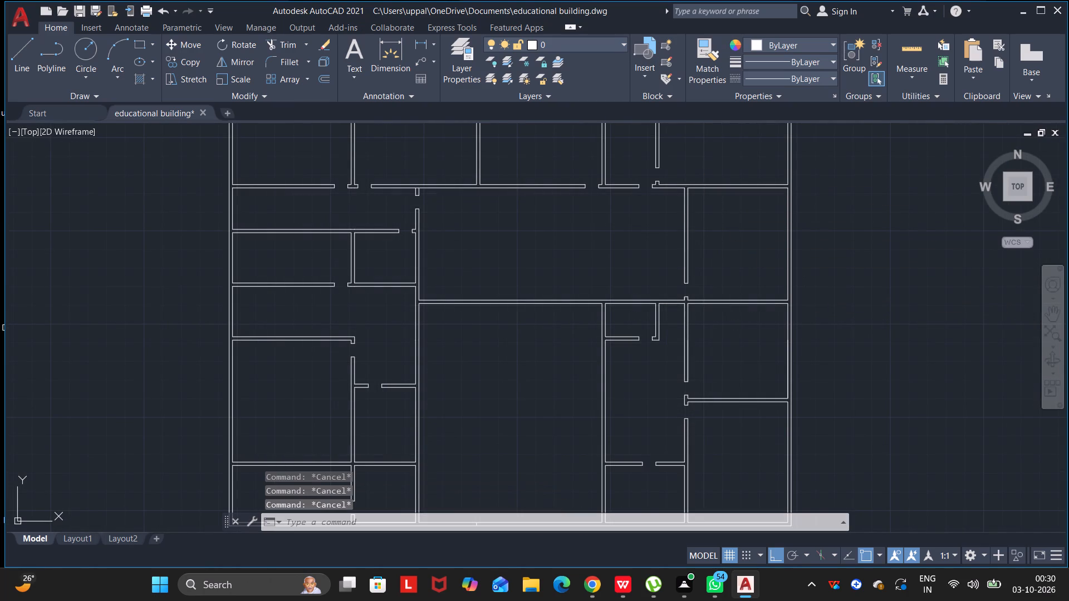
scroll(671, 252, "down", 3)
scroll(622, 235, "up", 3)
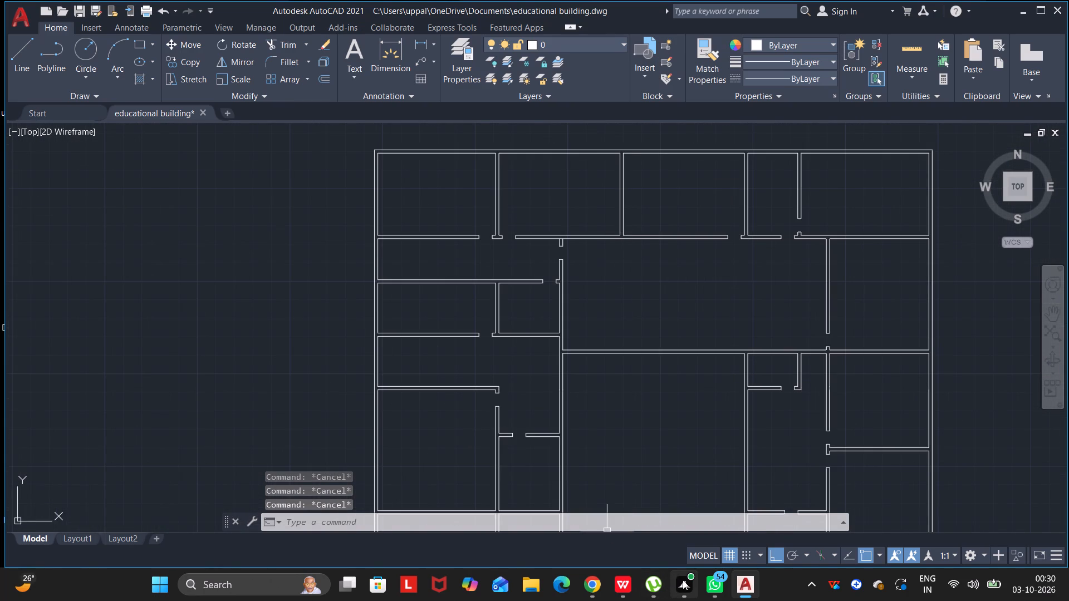
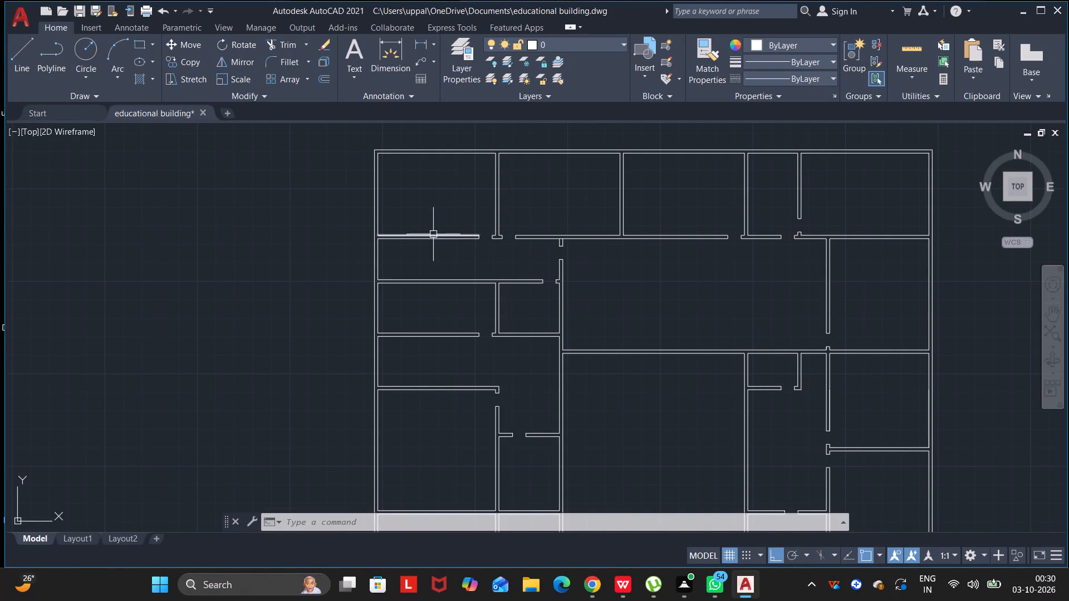
Draw a 36-inch vertical door leaf line upward from the left jamb's lower corner at the top-left room's bottom-wall opening.
middle_click_drag(423, 234, 405, 268)
left_click_drag(418, 243, 405, 267)
scroll(443, 263, "up", 4)
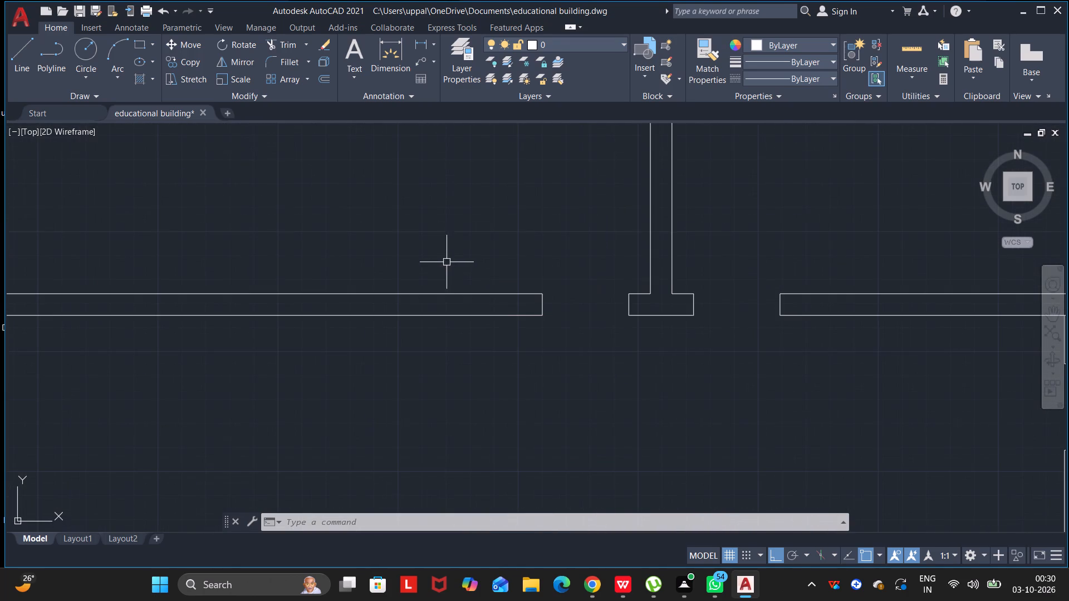
middle_click_drag(506, 306, 451, 317)
left_click_drag(501, 307, 451, 316)
key("l")
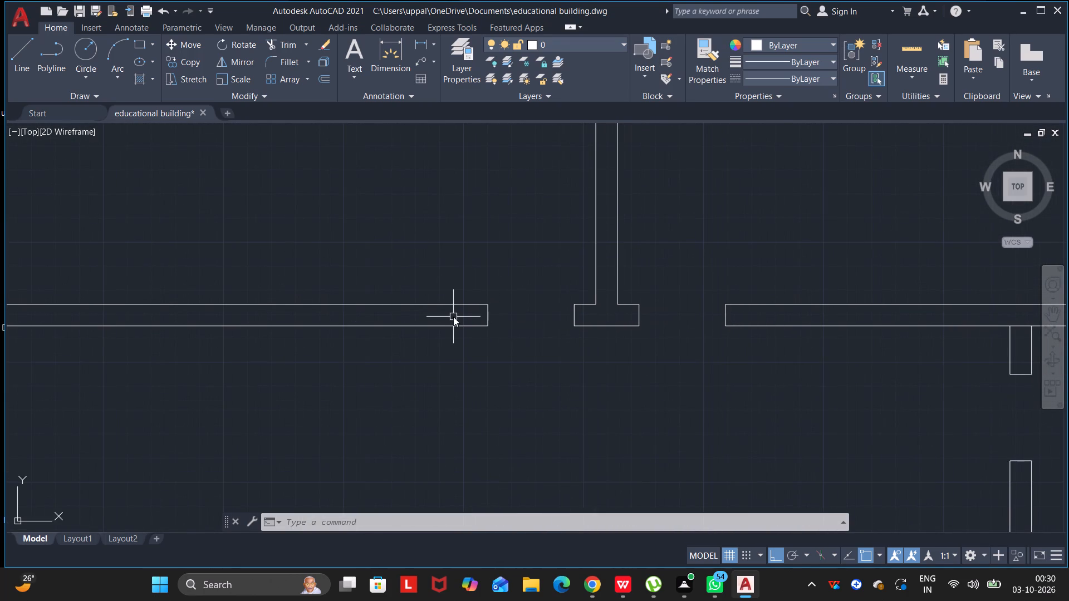
key("Return")
left_click_drag(487, 324, 484, 314)
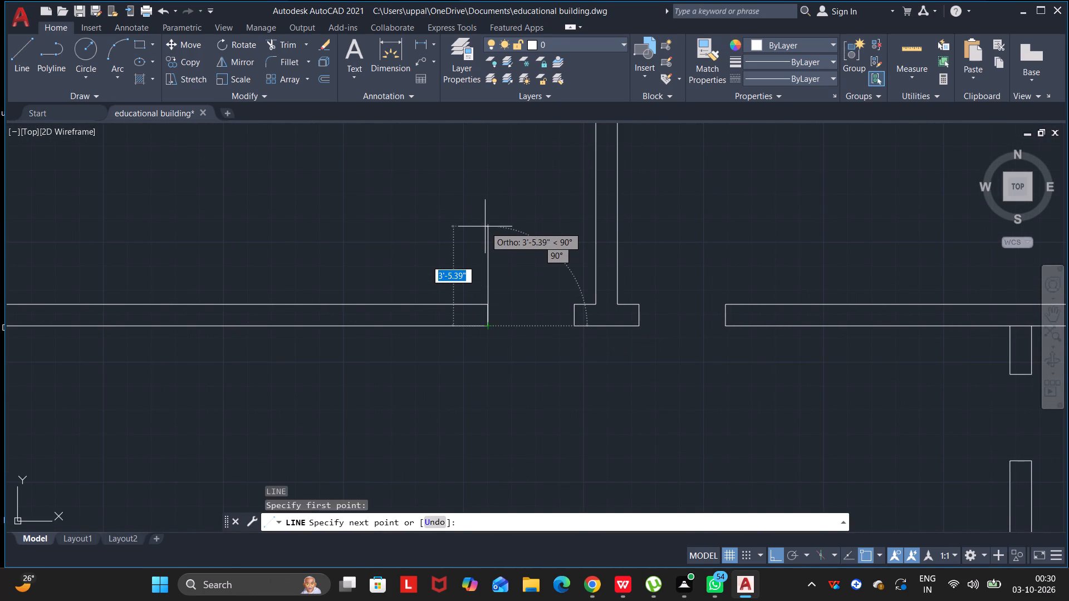
type("36")
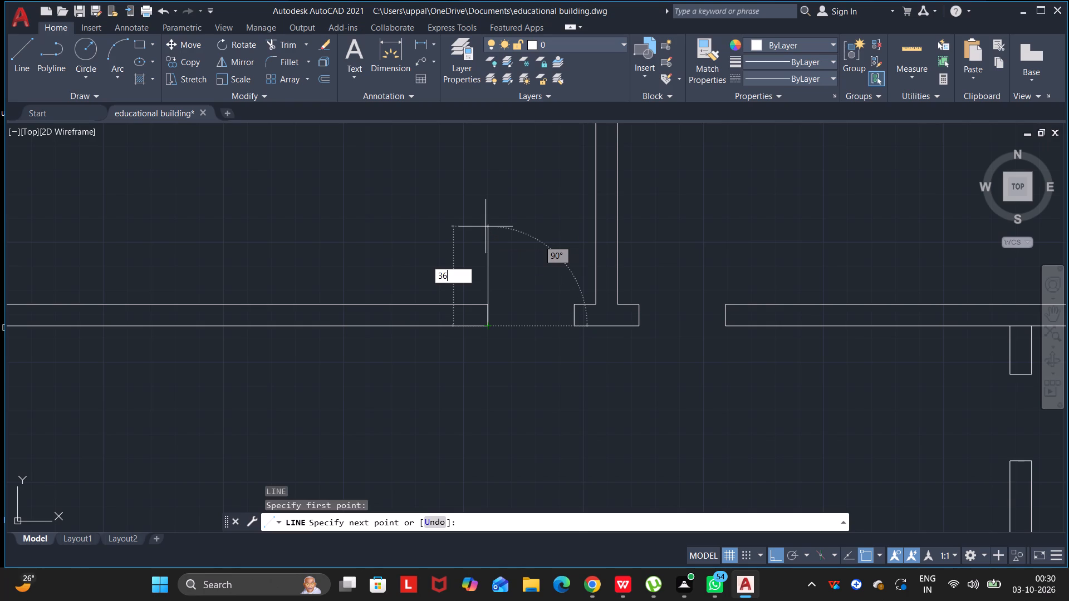
key("Return")
key("Escape")
key("Escape")
key("Escape")
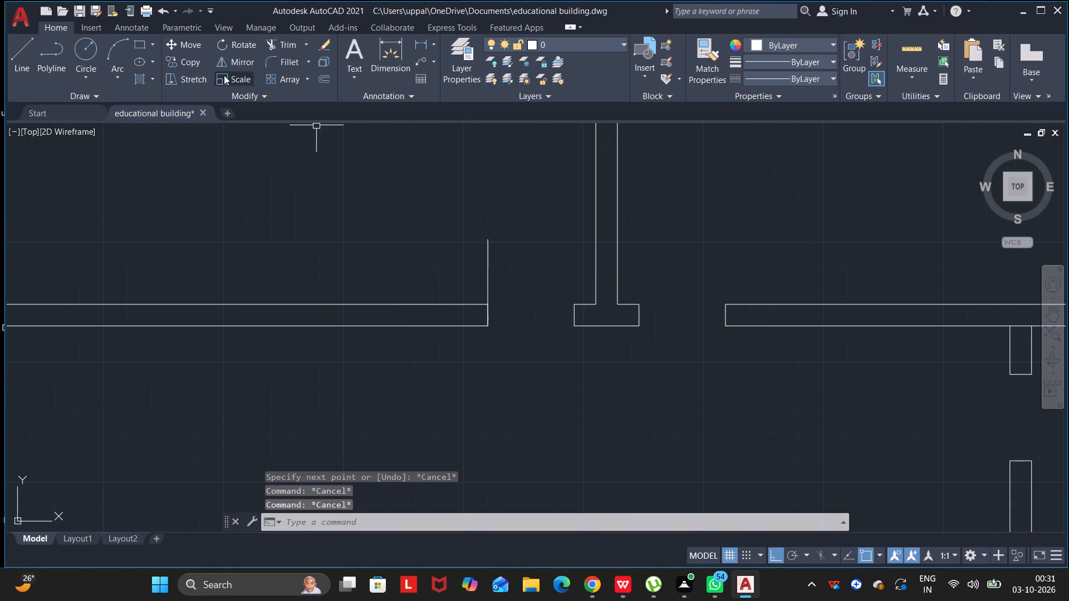
key("Escape")
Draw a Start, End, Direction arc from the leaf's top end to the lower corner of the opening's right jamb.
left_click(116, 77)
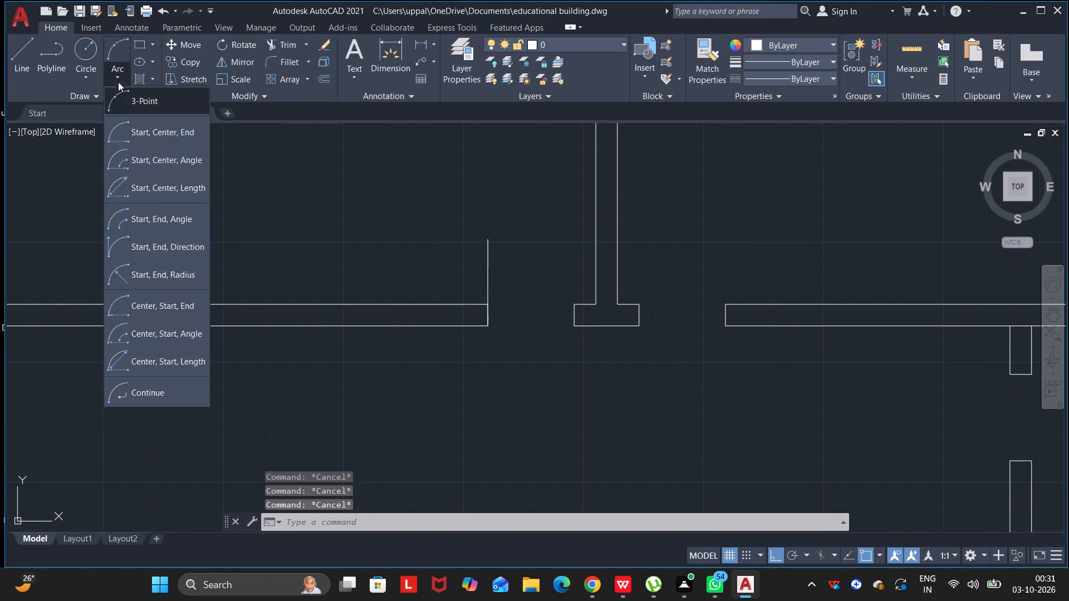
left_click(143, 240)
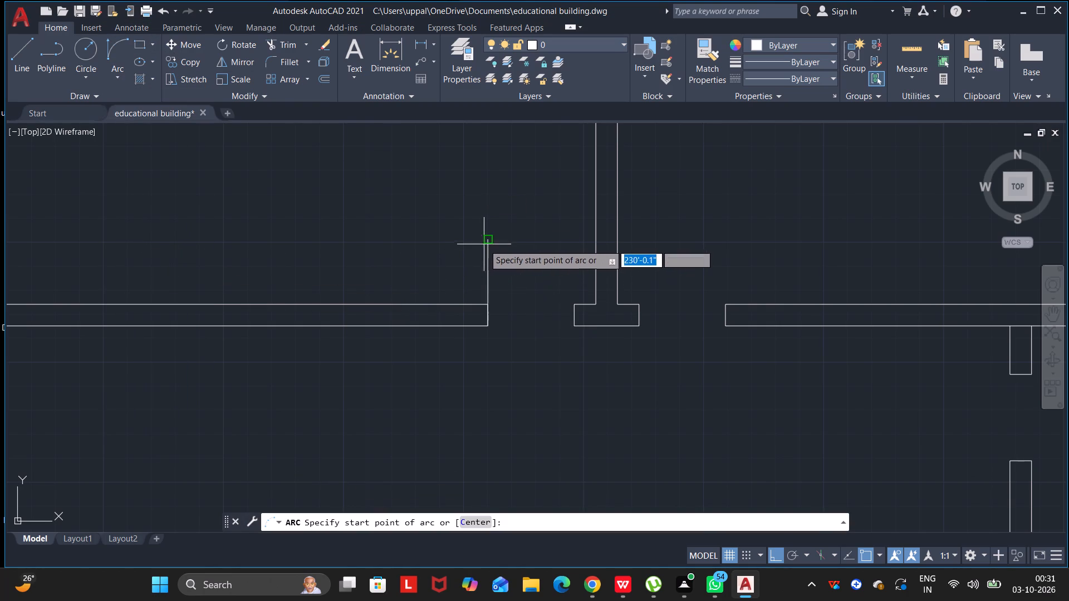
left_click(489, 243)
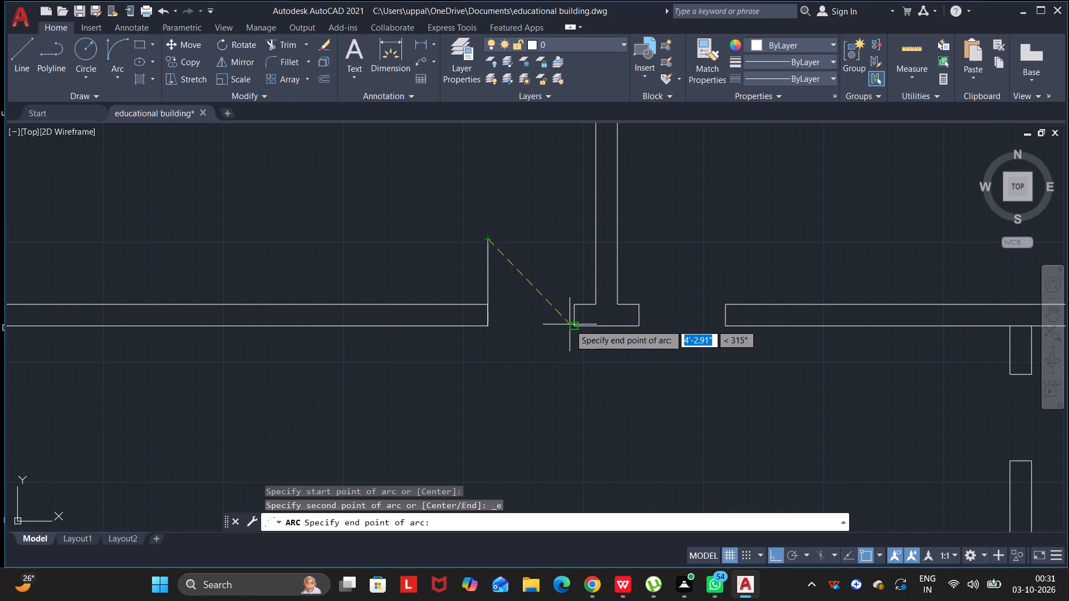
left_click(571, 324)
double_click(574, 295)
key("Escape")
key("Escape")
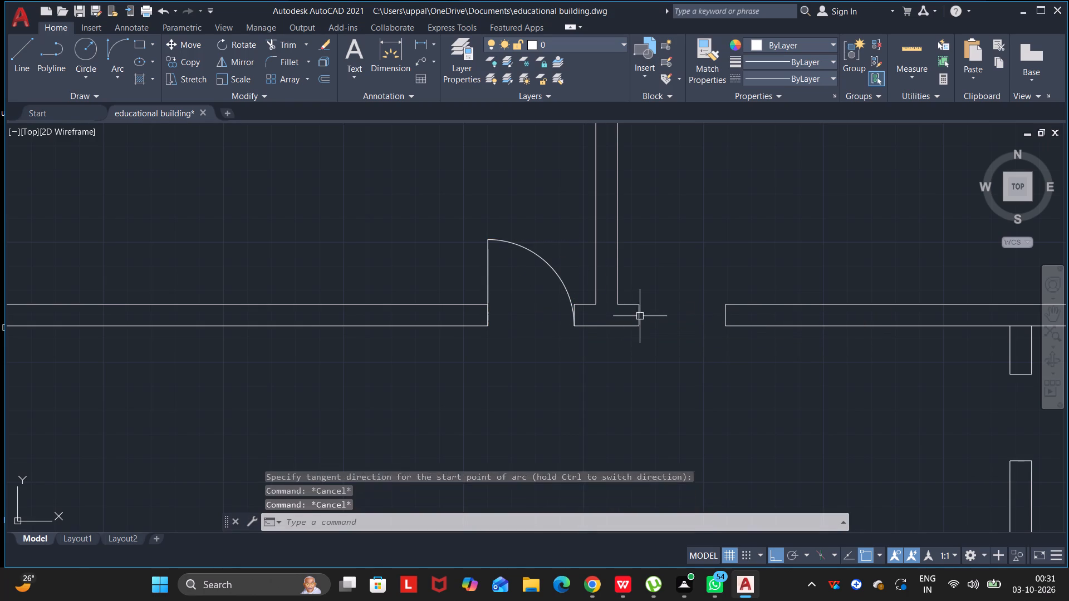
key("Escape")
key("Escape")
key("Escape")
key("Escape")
Draw a 36-inch vertical door leaf line upward from the left jamb's lower corner at the second top-row room's opening.
key("l")
key("Return")
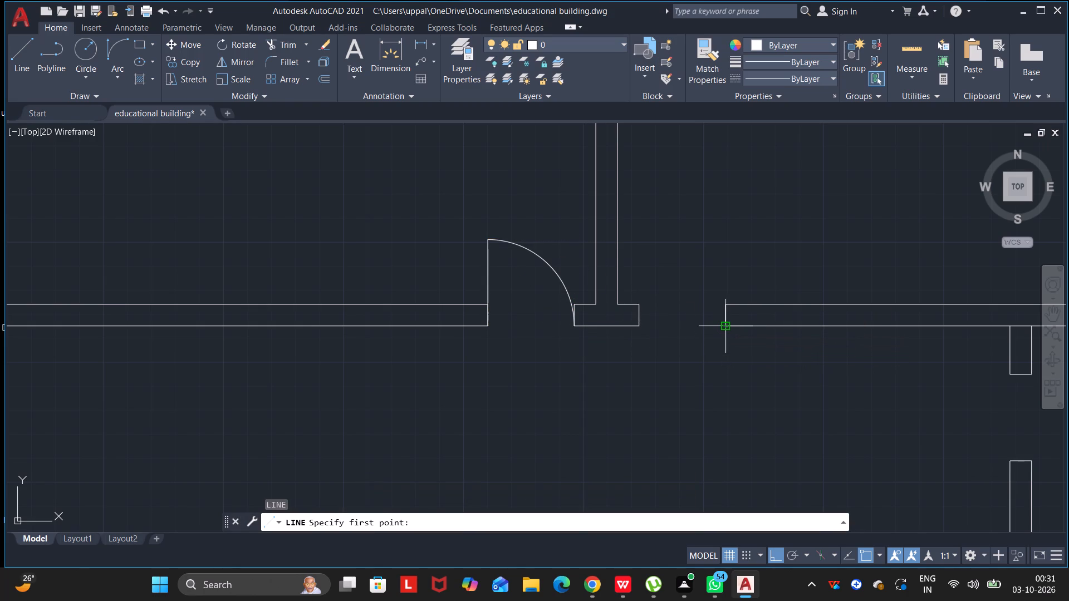
left_click(643, 328)
type("36")
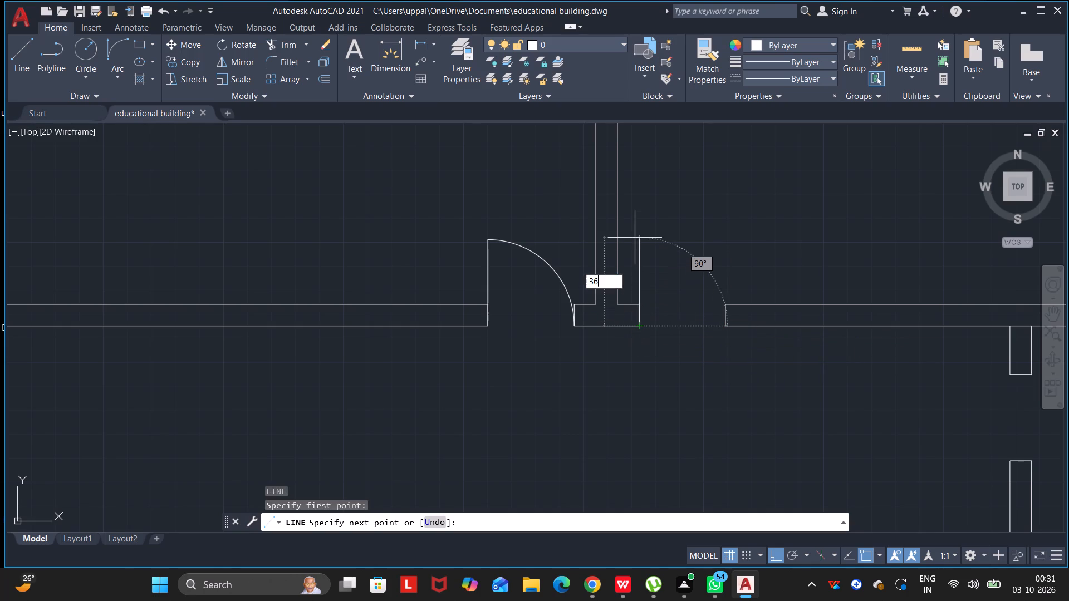
key("Return")
key("Escape")
key("Escape")
key("Escape")
key("Escape")
key("Escape")
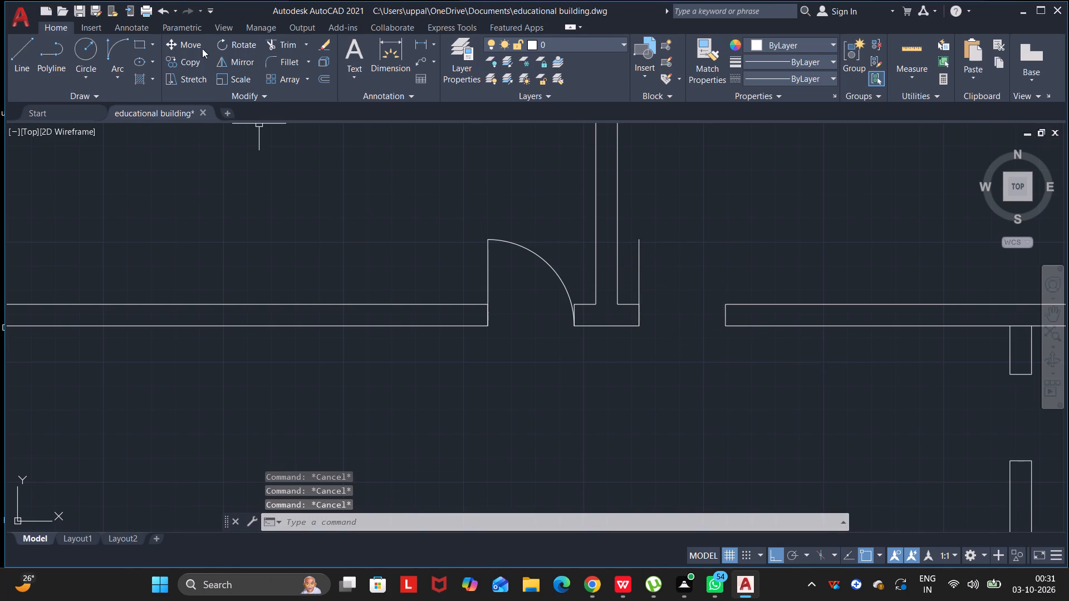
Draw the second door's swing as a Start, End, Direction arc from the leaf's top to the right jamb's lower corner.
double_click(121, 48)
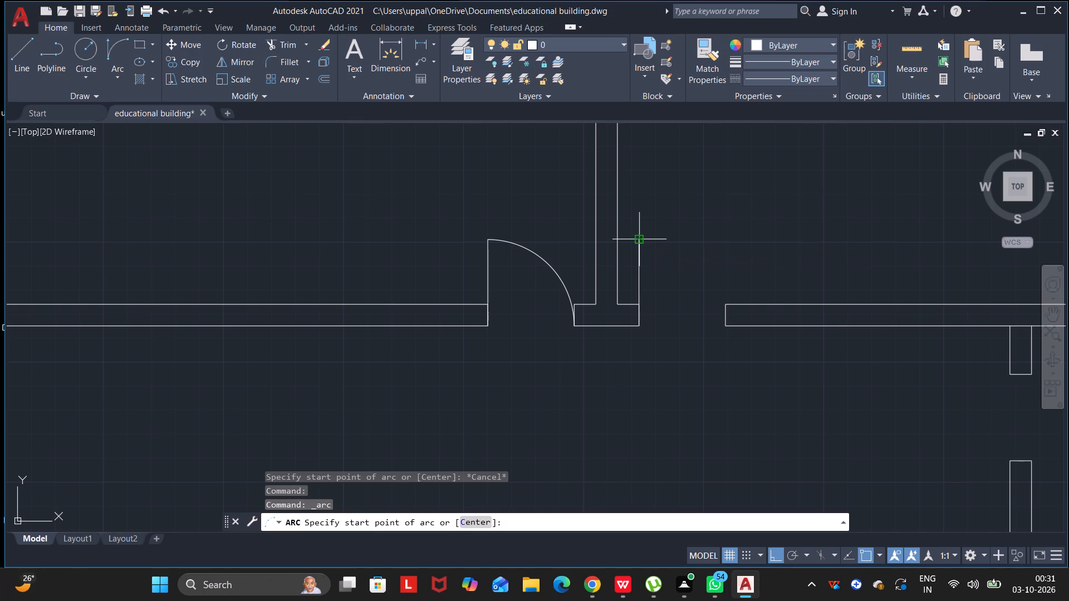
left_click(642, 239)
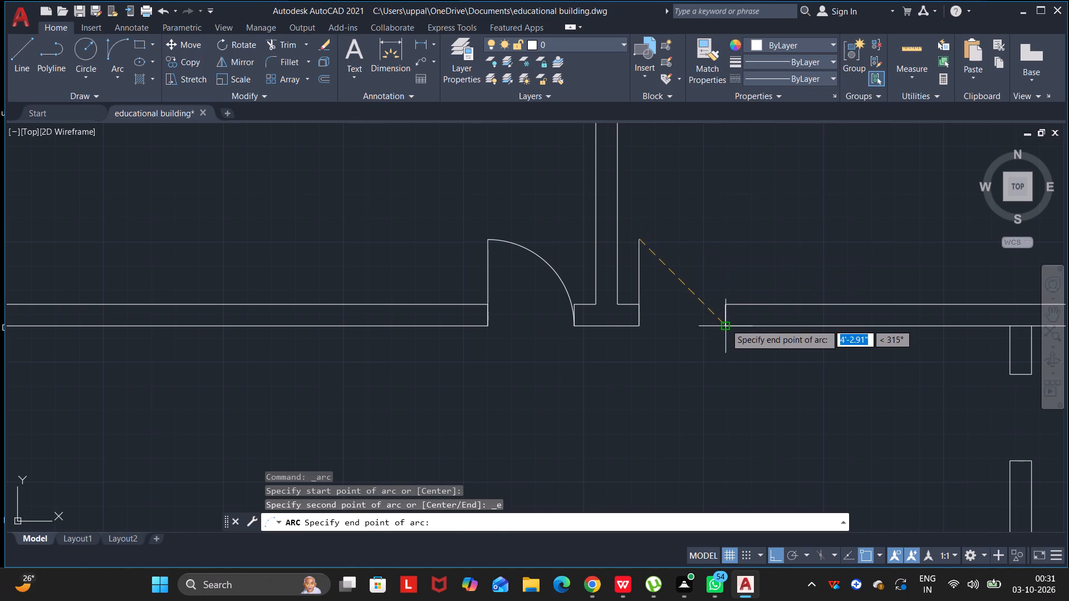
left_click(725, 324)
left_click(728, 284)
key("Escape")
key("Escape")
key("Escape")
key("Escape")
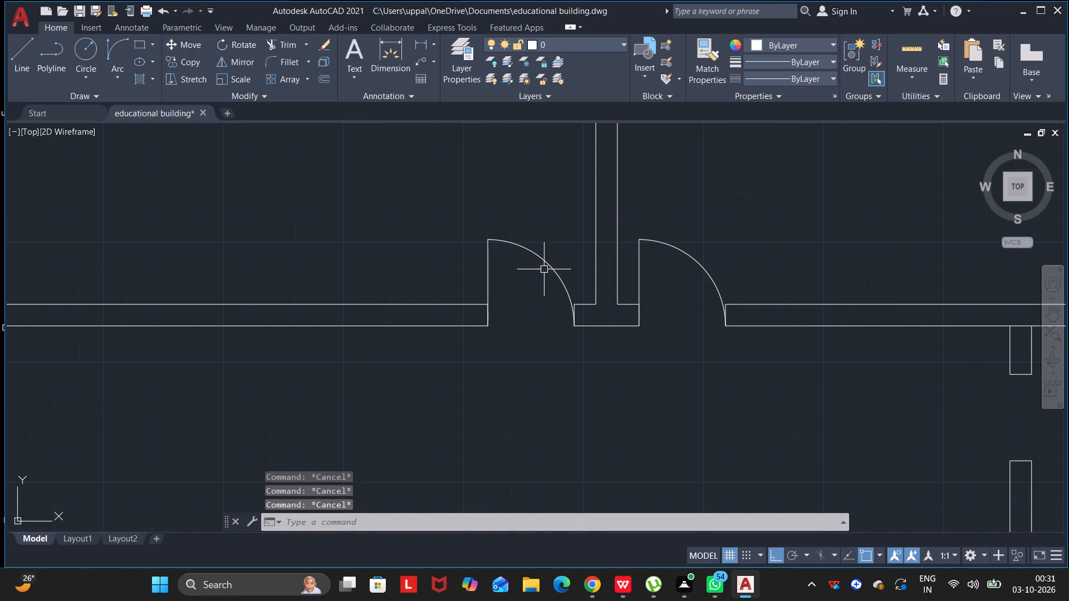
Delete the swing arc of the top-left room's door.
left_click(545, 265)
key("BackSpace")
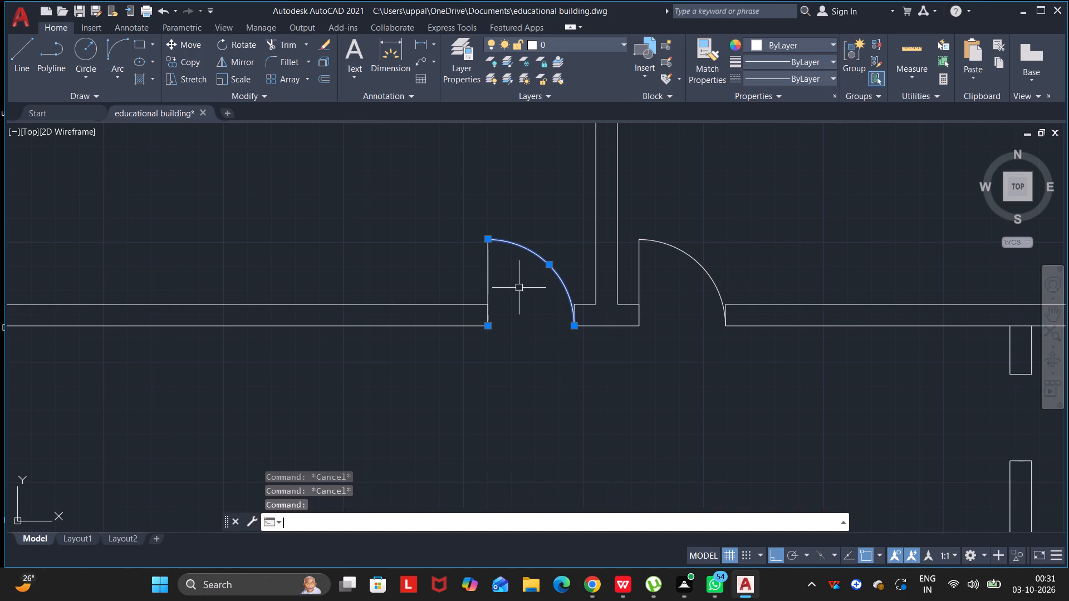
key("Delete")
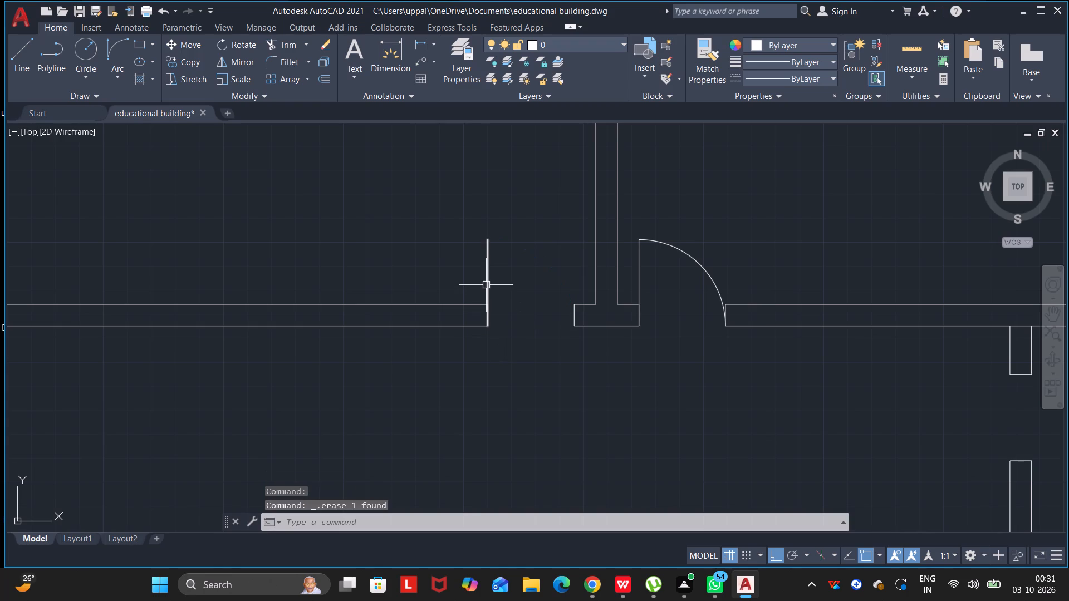
Move the top-left room's door leaf line from the opening's left jamb to the lower corner of its right jamb.
left_click(486, 284)
key("m")
key("Return")
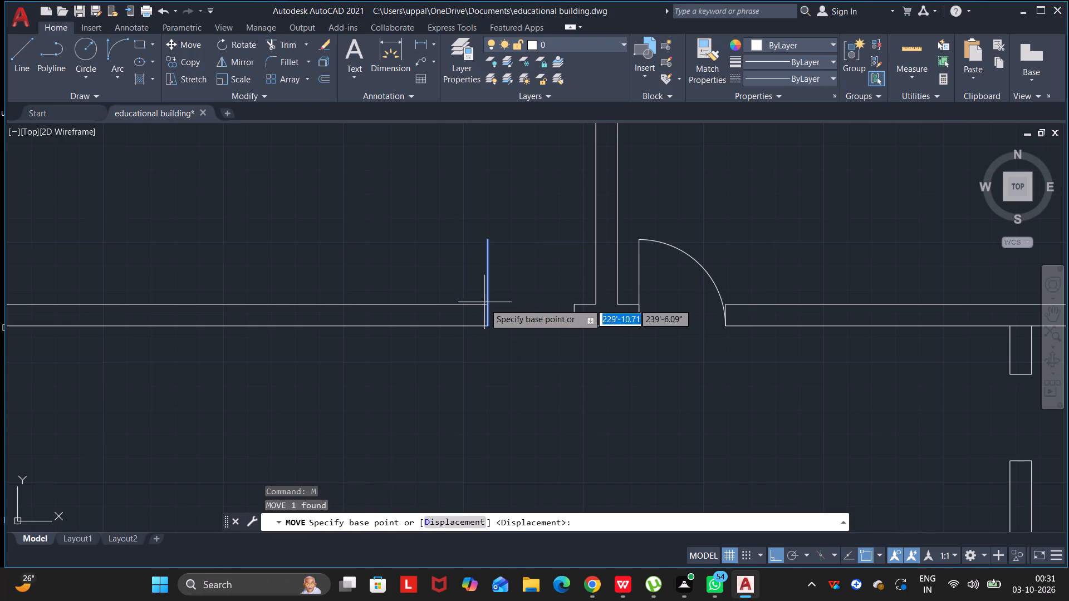
left_click(486, 327)
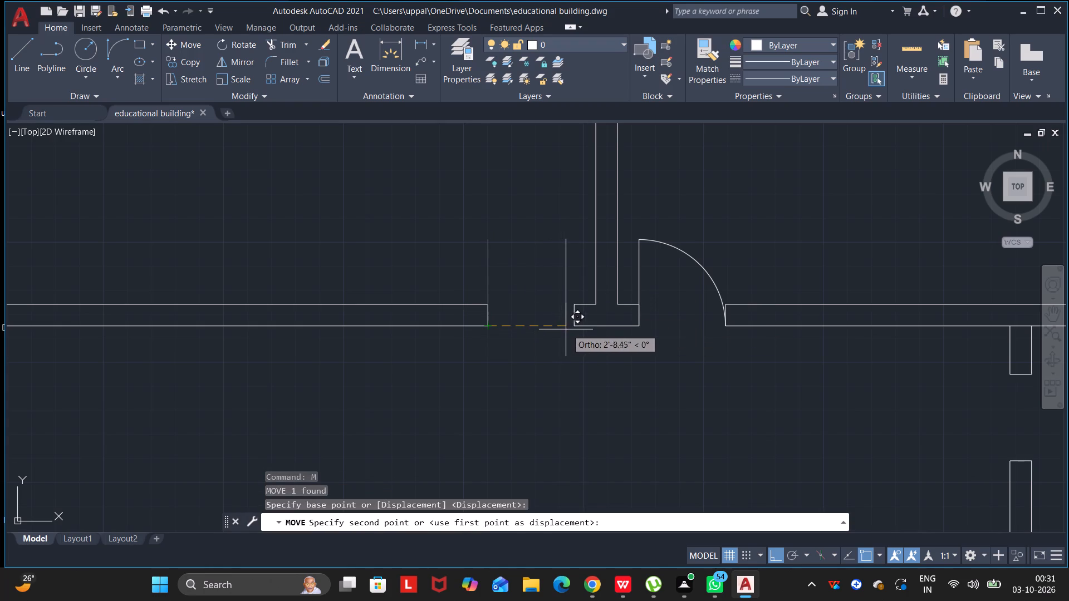
left_click(573, 327)
key("Escape")
key("Escape")
key("Escape")
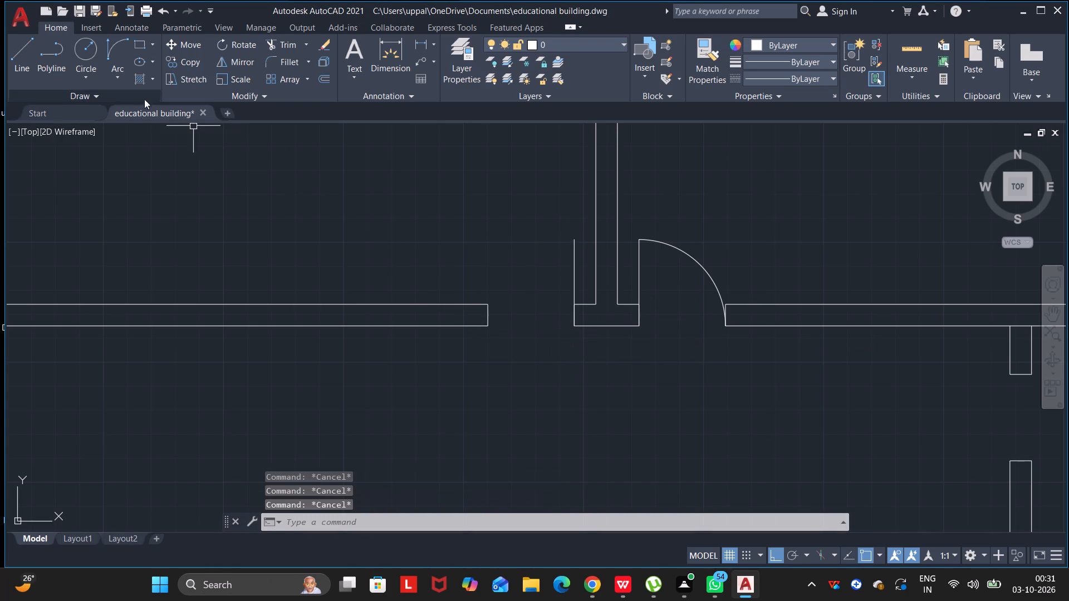
key("Escape")
Draw the top-left room's door swing as a Start, End, Direction arc from the leaf's top to the left jamb's lower corner.
left_click(120, 54)
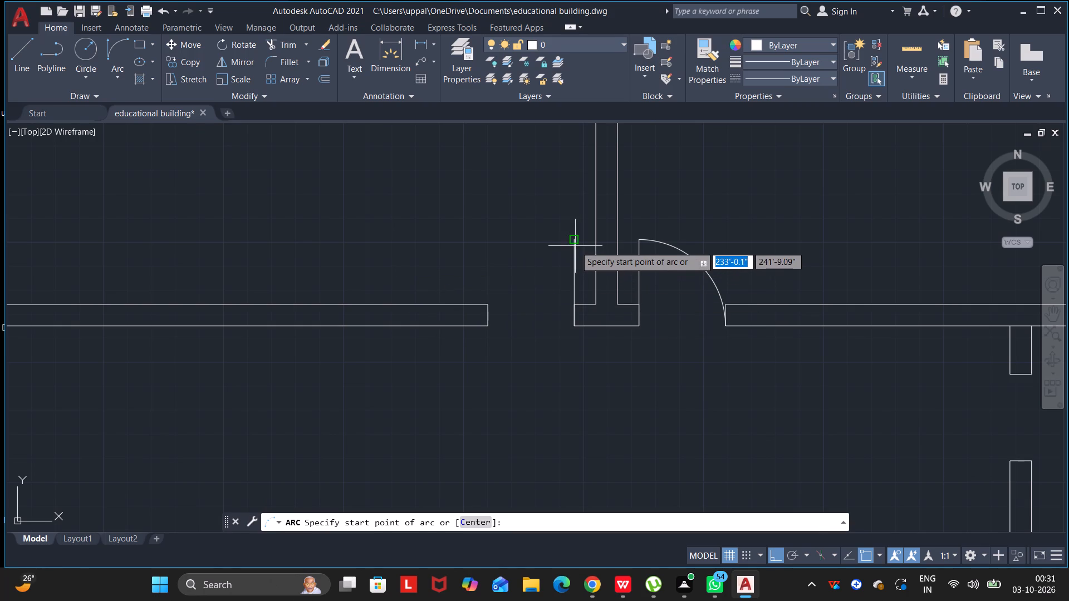
left_click(575, 240)
left_click(490, 324)
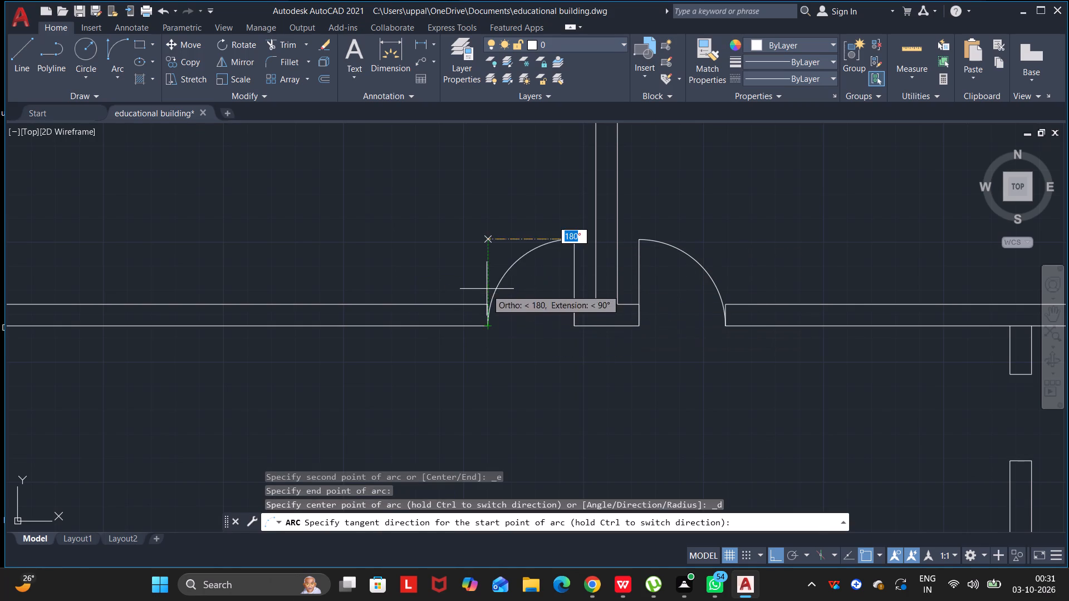
left_click(487, 288)
key("Escape")
key("Escape")
key("Escape")
Draw a 36-inch vertical door leaf line upward from the right jamb's lower corner at the third top-row room's bottom-wall opening.
scroll(679, 332, "down", 2)
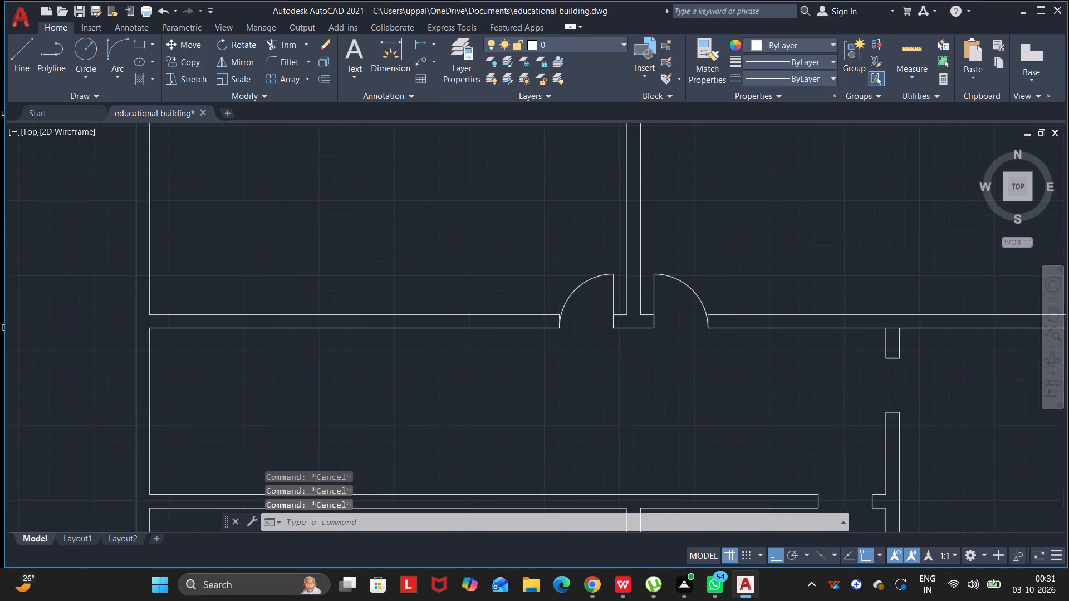
scroll(679, 332, "down", 1)
middle_click_drag(686, 336, 504, 343)
left_click_drag(684, 336, 504, 343)
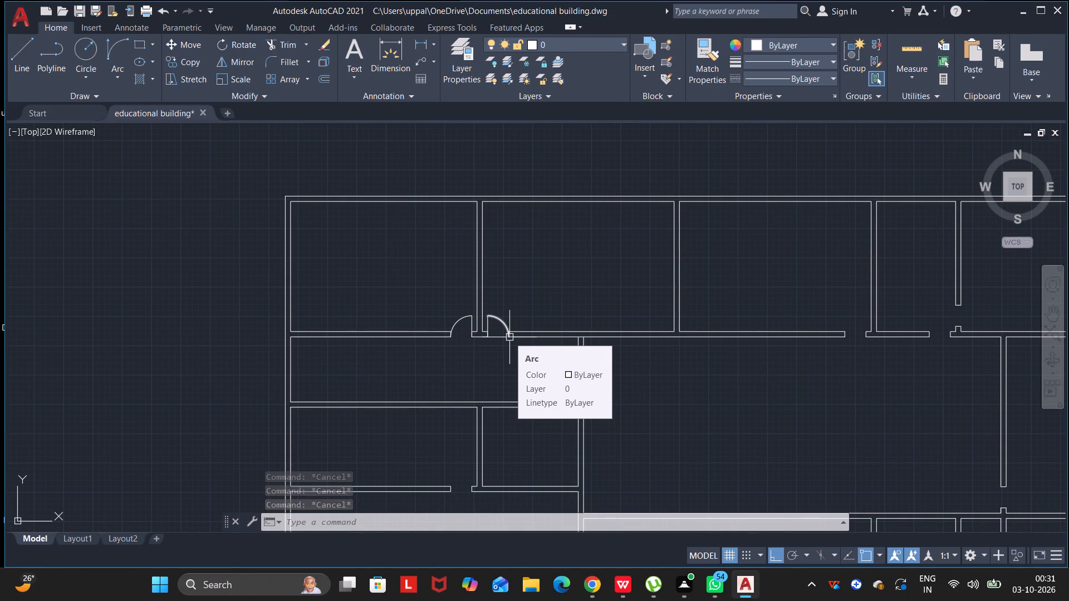
scroll(825, 344, "down", 1)
middle_click_drag(824, 344, 644, 349)
left_click_drag(798, 346, 684, 357)
left_click_drag(663, 357, 655, 356)
left_click(649, 356)
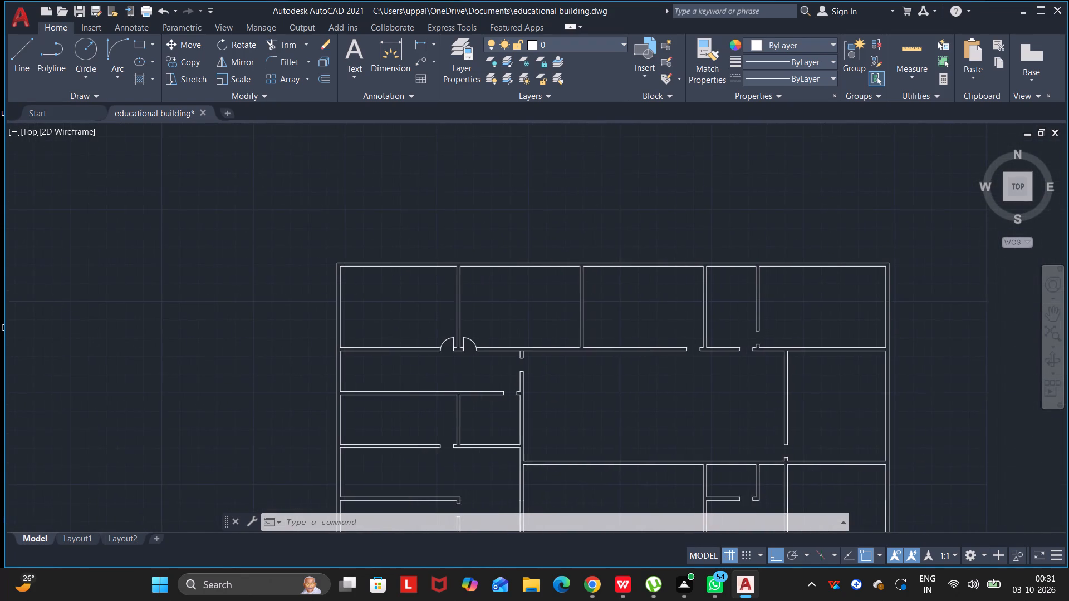
scroll(673, 333, "up", 3)
key("l")
key("Return")
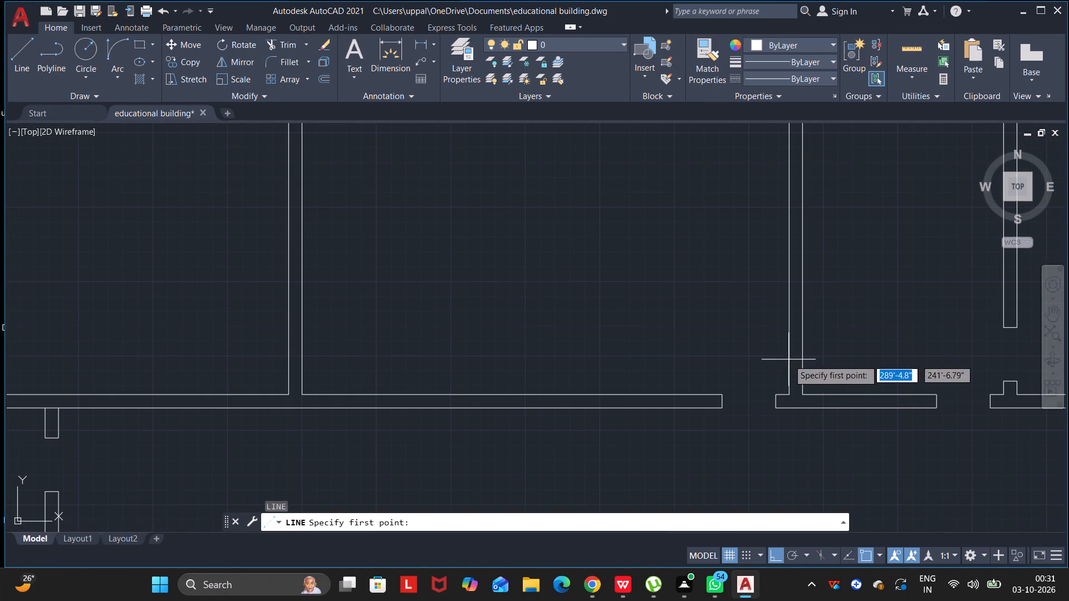
left_click(779, 408)
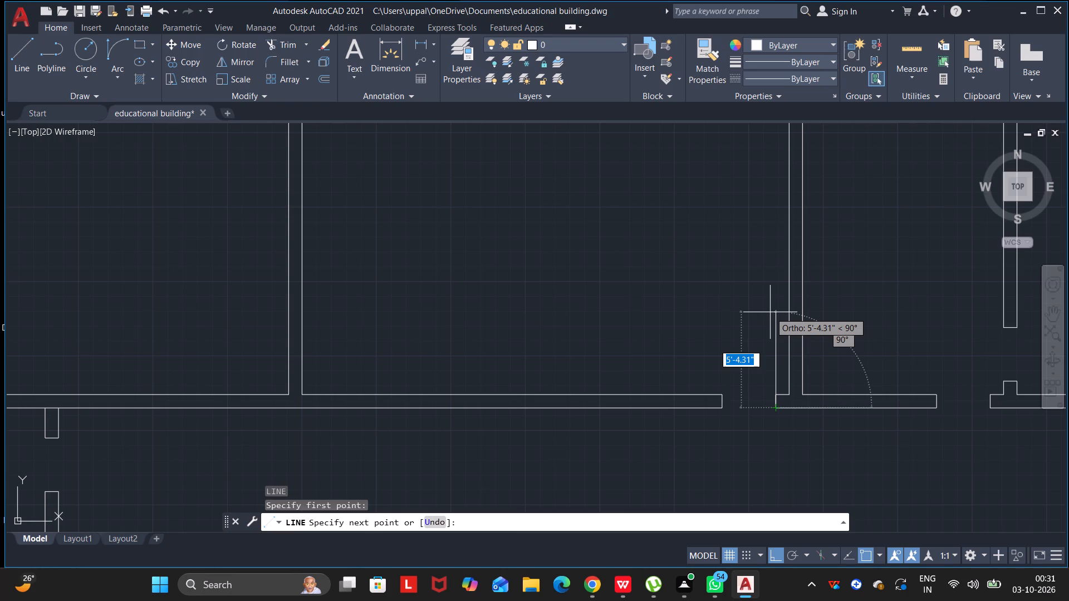
type("36")
key("Return")
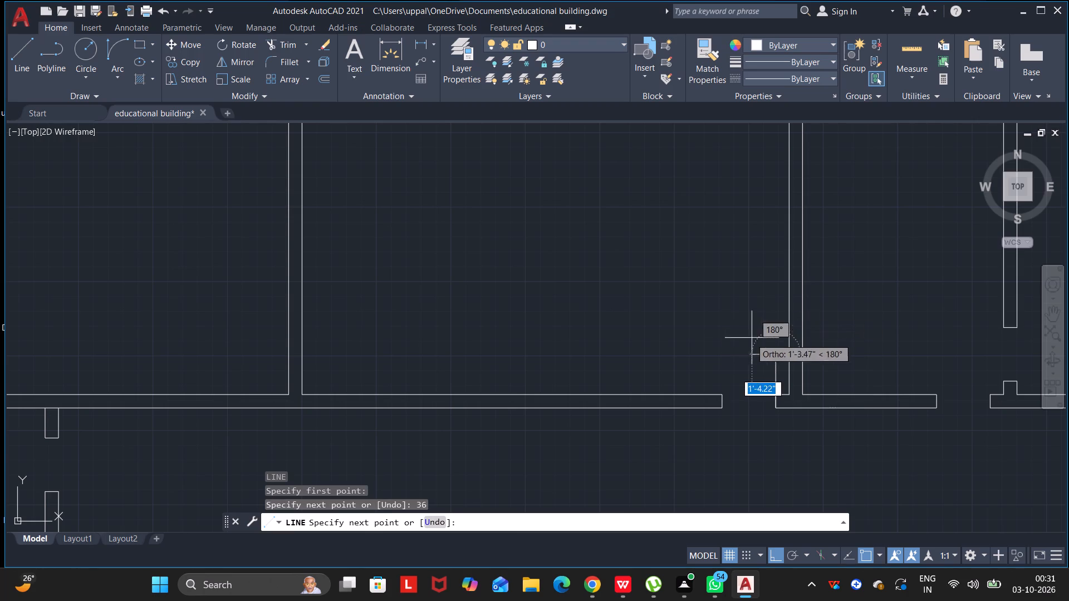
key("Escape")
key("Escape")
key("Escape")
key("Escape")
key("Escape")
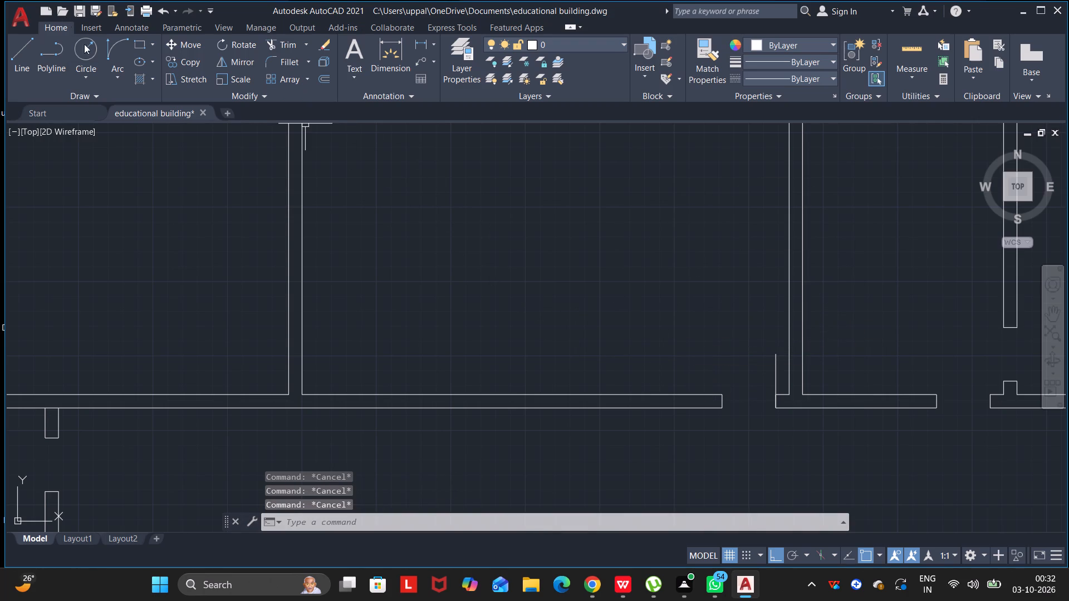
Draw the third room's door swing as a Start, End, Direction arc from the leaf's top to the left jamb's lower corner.
scroll(850, 431, "up", 3)
scroll(720, 357, "down", 4)
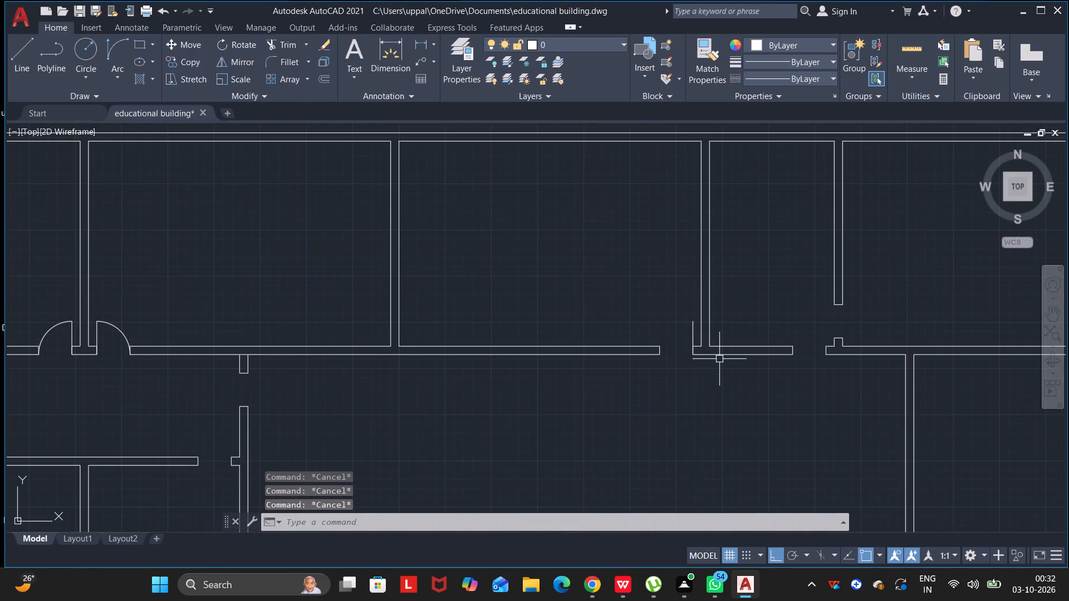
middle_click_drag(712, 346, 596, 339)
left_click_drag(701, 348, 596, 339)
scroll(593, 338, "up", 1)
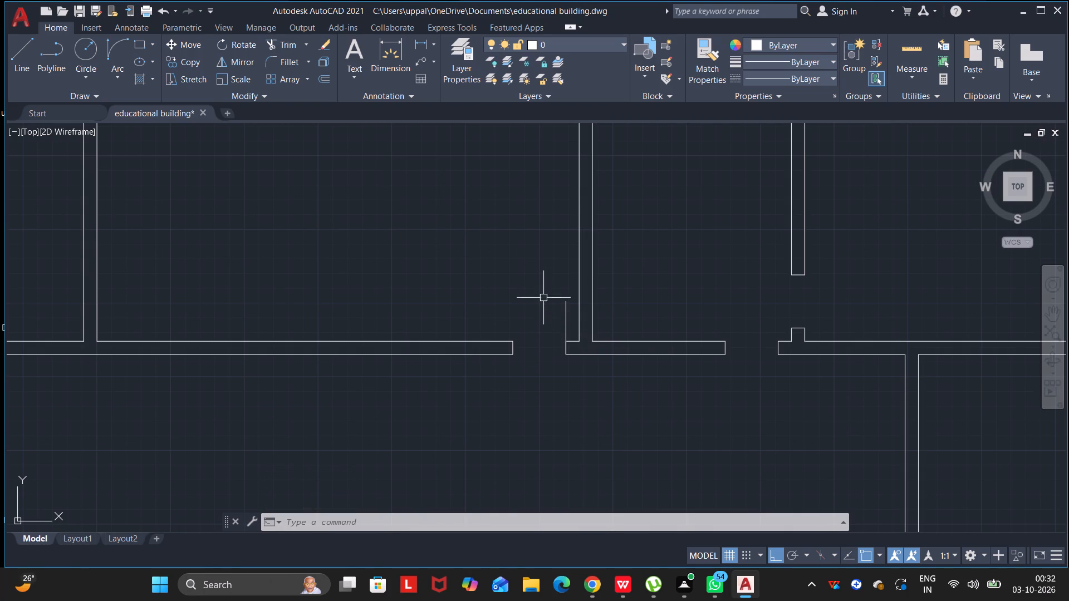
left_click(120, 45)
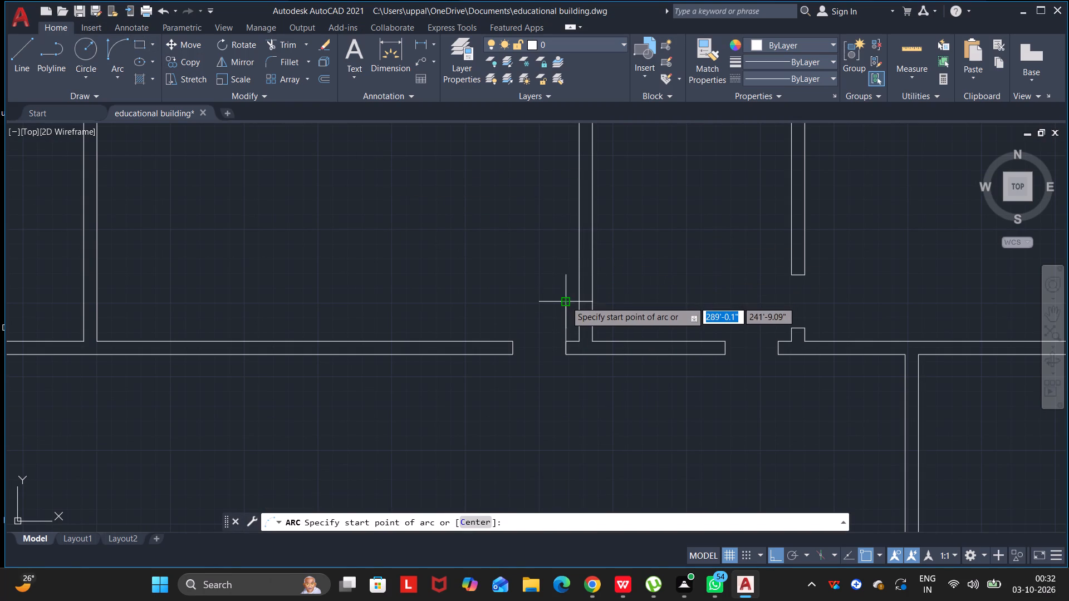
left_click(566, 301)
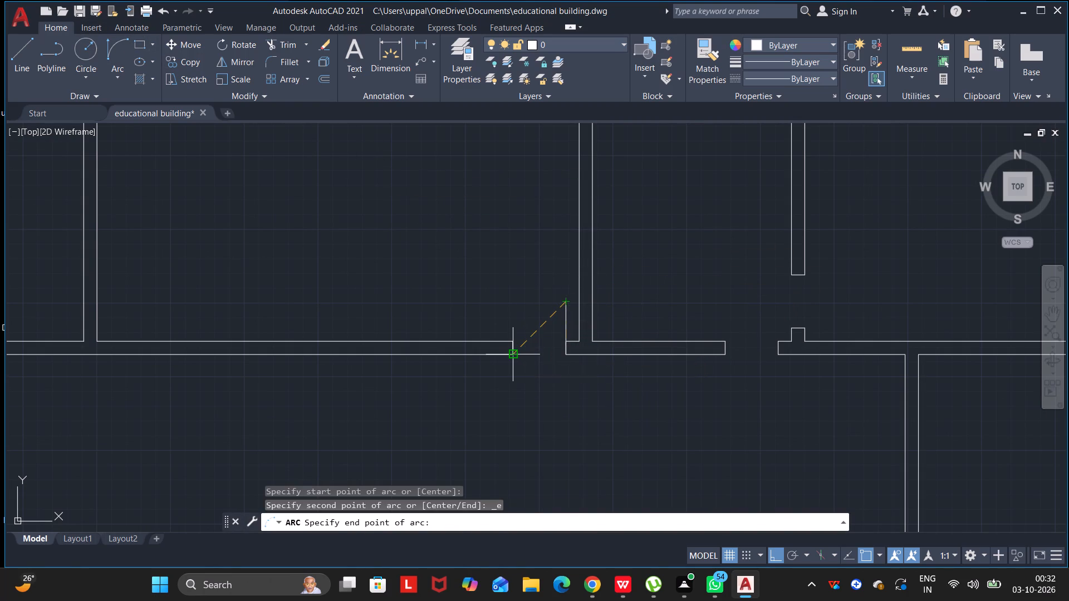
left_click(515, 354)
left_click_drag(515, 354, 514, 346)
left_click(511, 321)
key("Escape")
key("Escape")
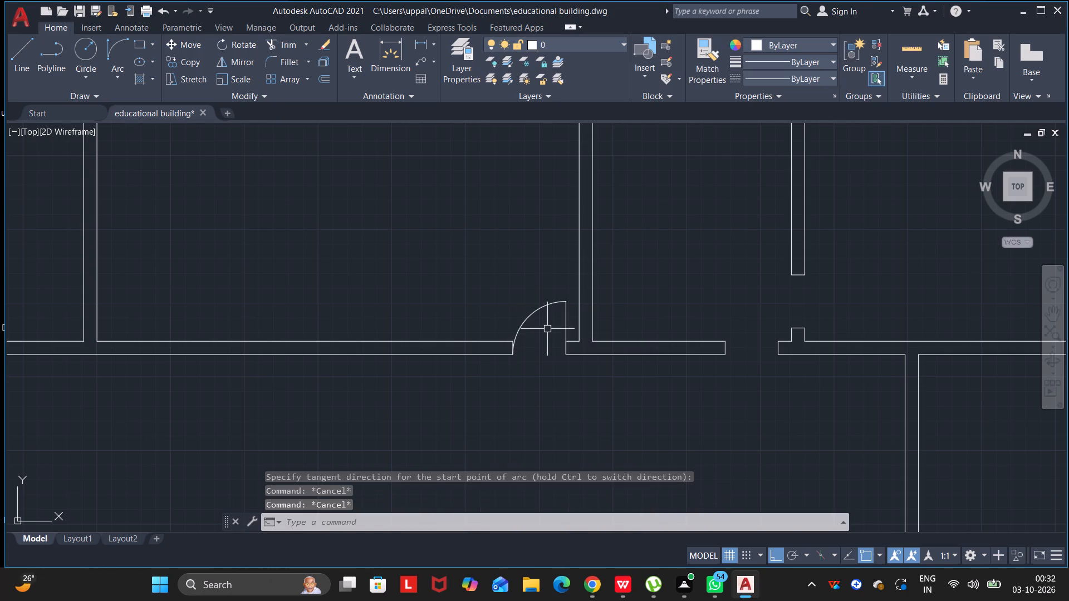
key("Escape")
key("Escape")
key("Escape")
key("Escape")
key("Escape")
Draw a 36-inch horizontal door leaf rightward from the lower jamb's left corner between the fourth and fifth top-row rooms, continuing it about 4 inches.
key("l")
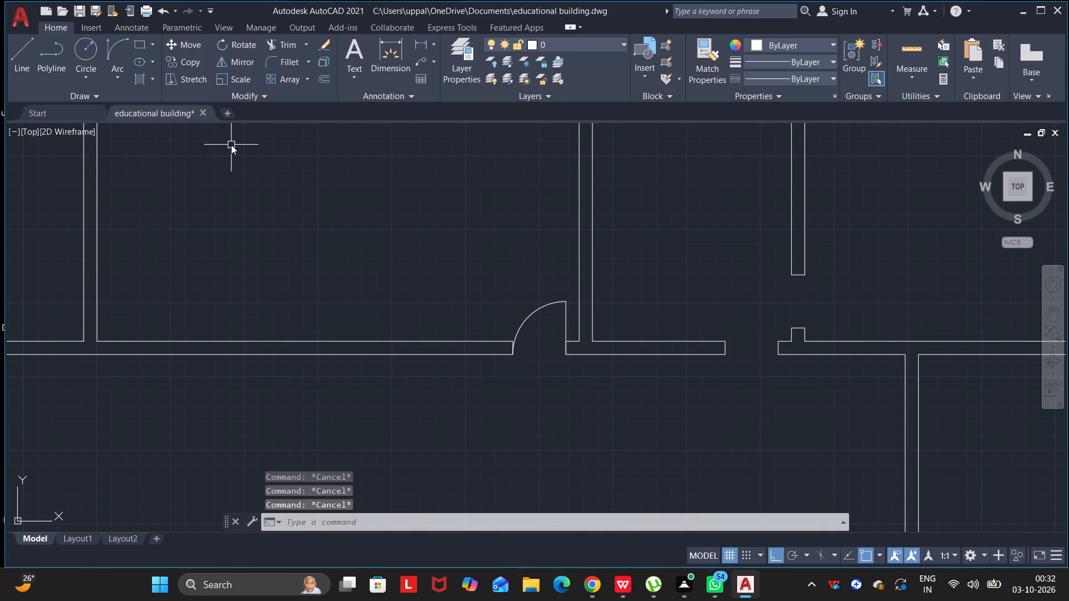
key("Return")
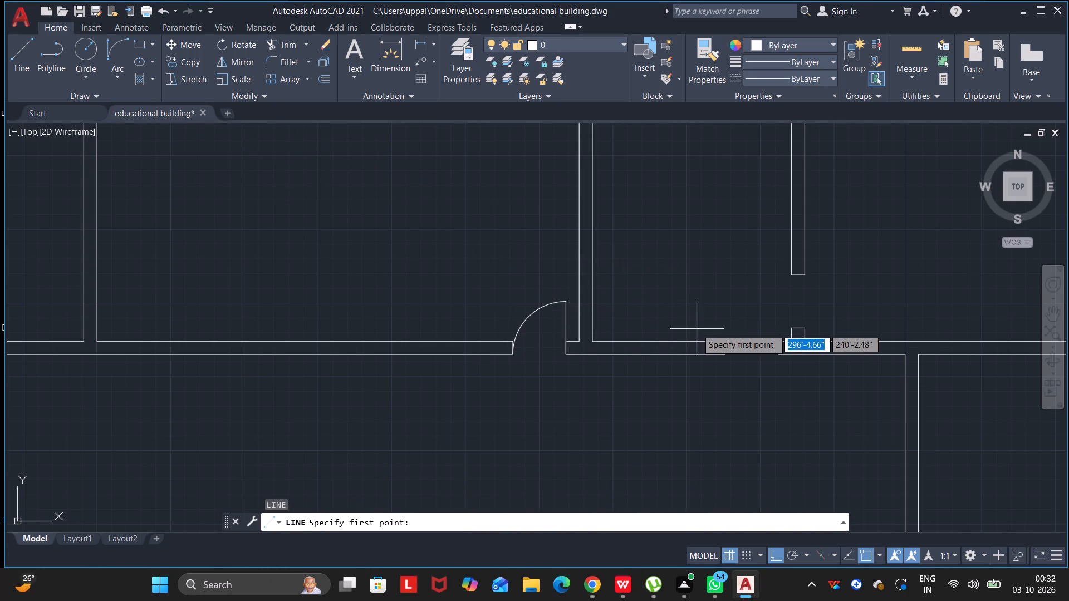
scroll(765, 332, "up", 1)
middle_click_drag(782, 309, 655, 332)
left_click_drag(781, 312, 655, 332)
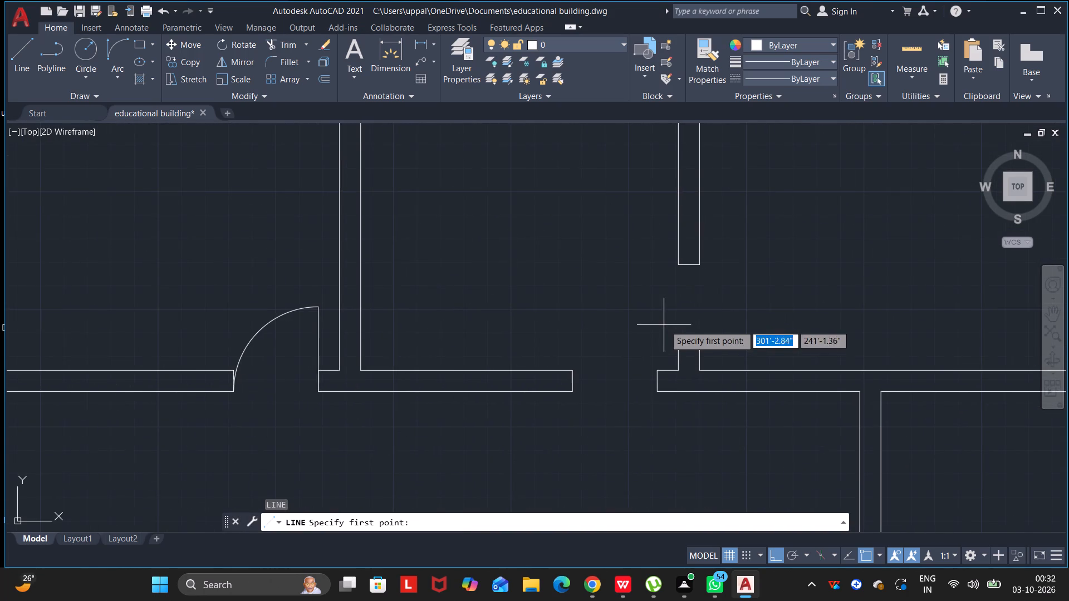
scroll(669, 329, "up", 2)
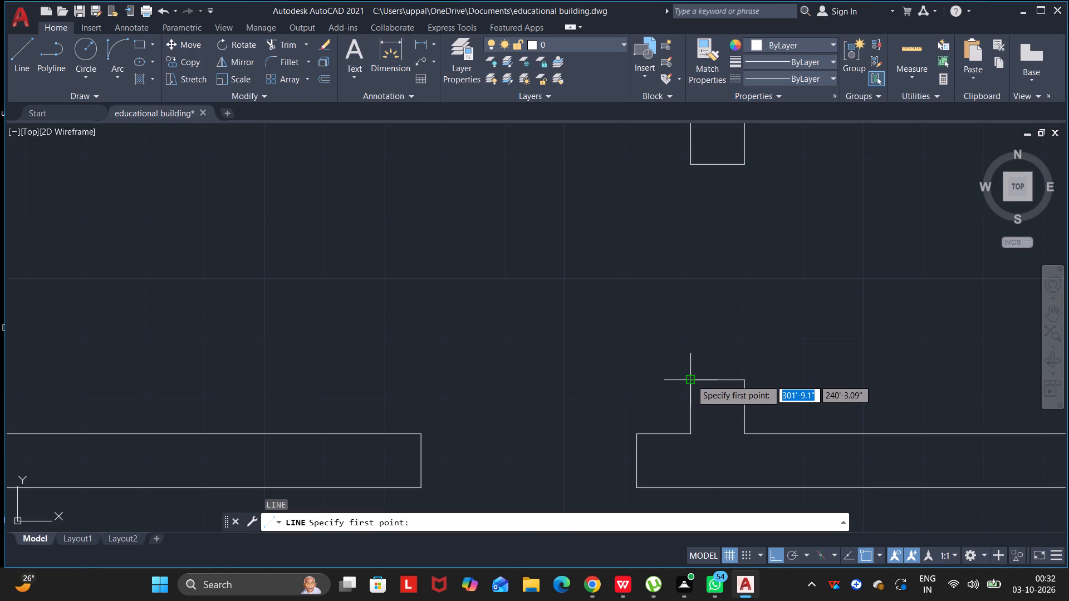
scroll(691, 380, "down", 2)
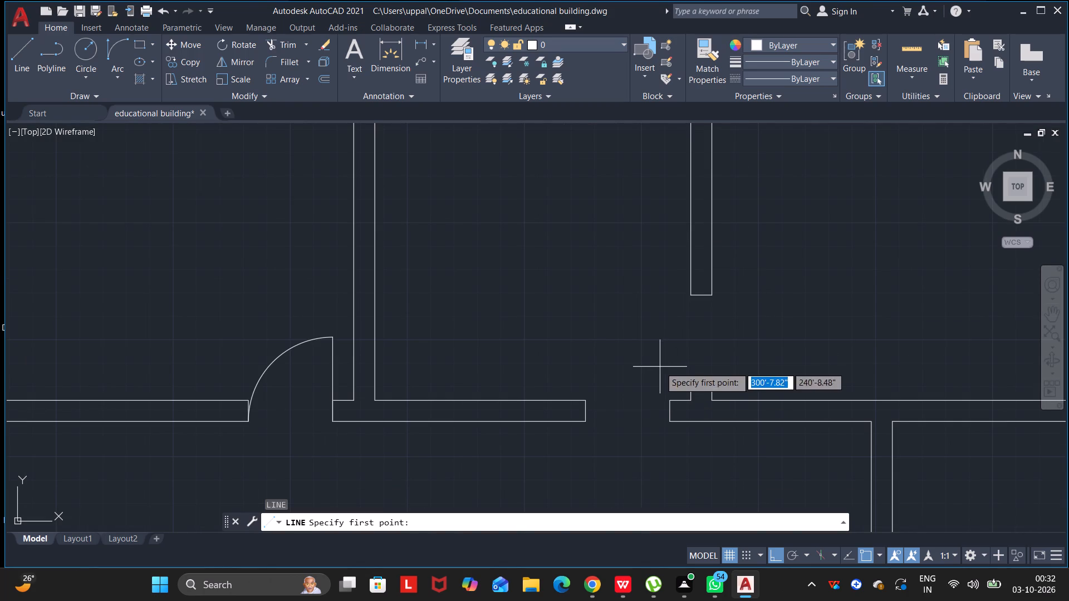
left_click(694, 381)
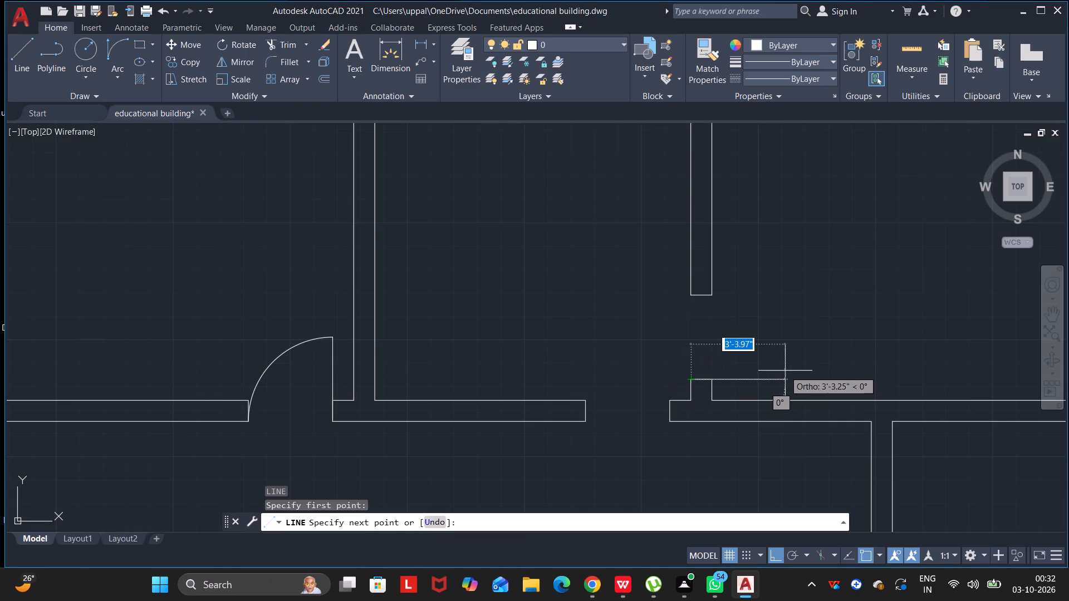
type("36")
key("Return")
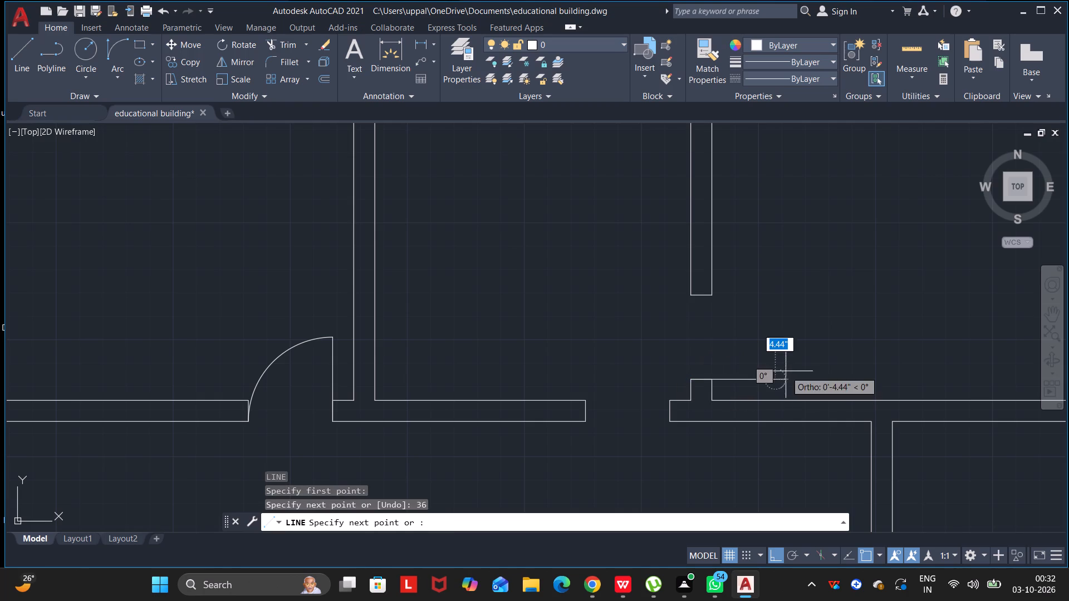
left_click(786, 371)
key("Escape")
key("Escape")
key("Escape")
key("Escape")
key("Escape")
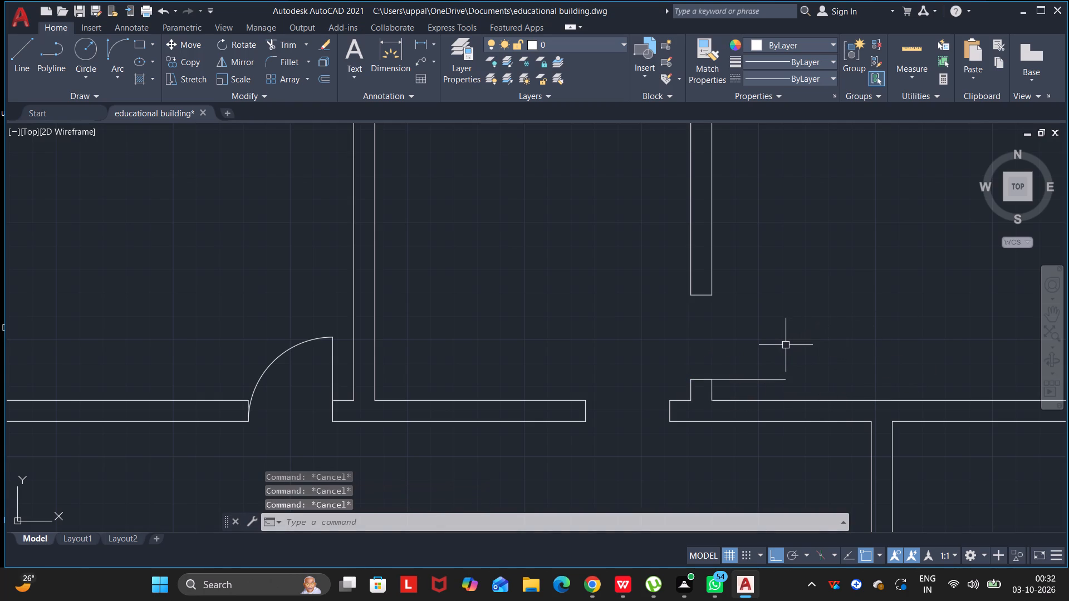
Draw that door's swing as a Start, End, Direction arc from the upper jamb's left corner to the leaf's right end.
left_click(111, 43)
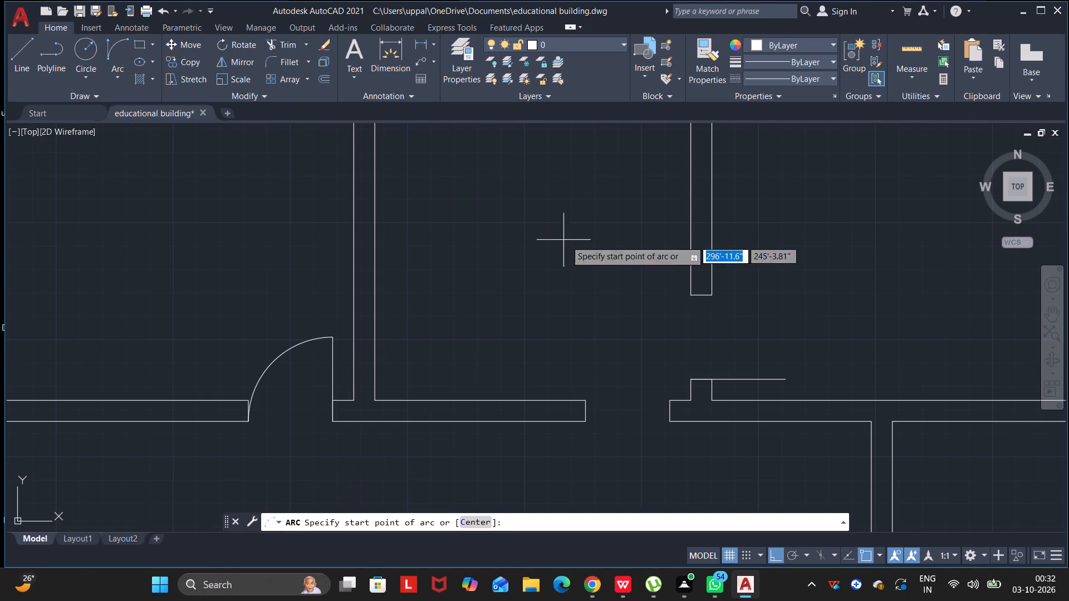
left_click(687, 294)
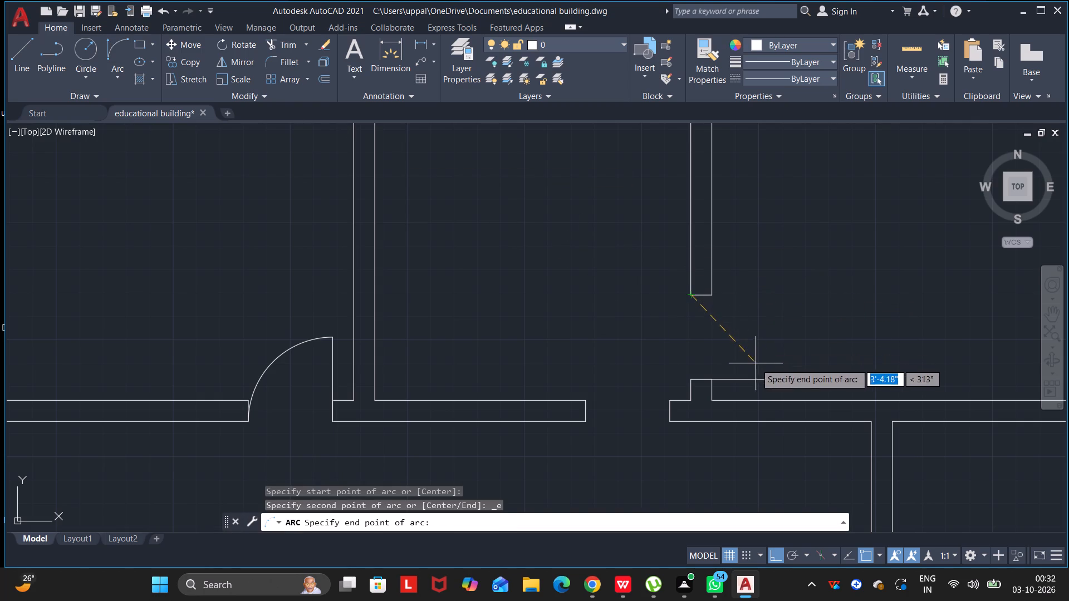
left_click(786, 379)
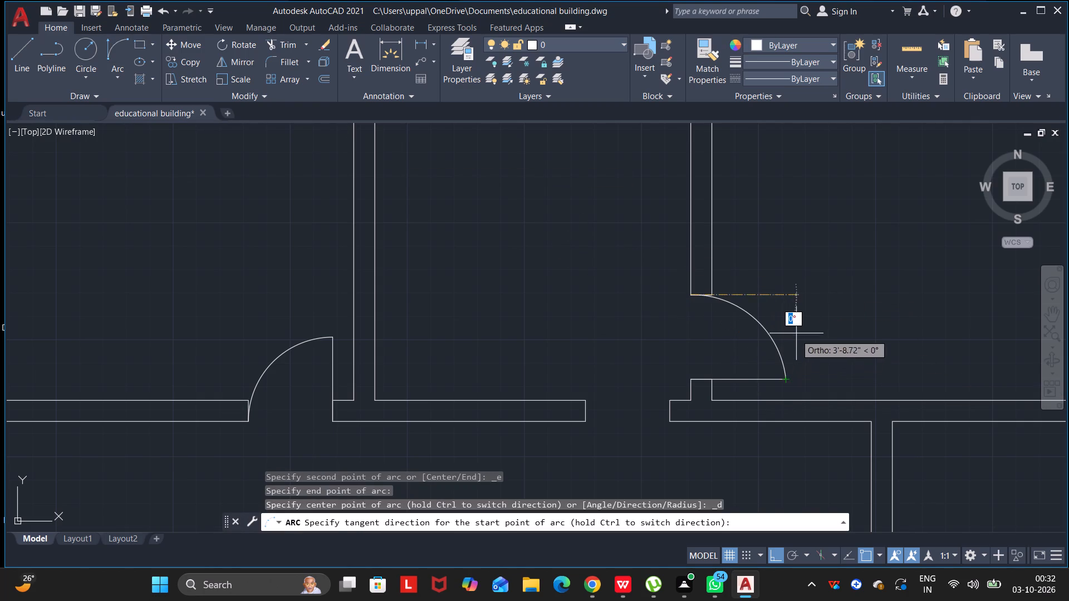
left_click(797, 333)
key("Escape")
key("Escape")
key("Escape")
key("Escape")
key("Escape")
key("Escape")
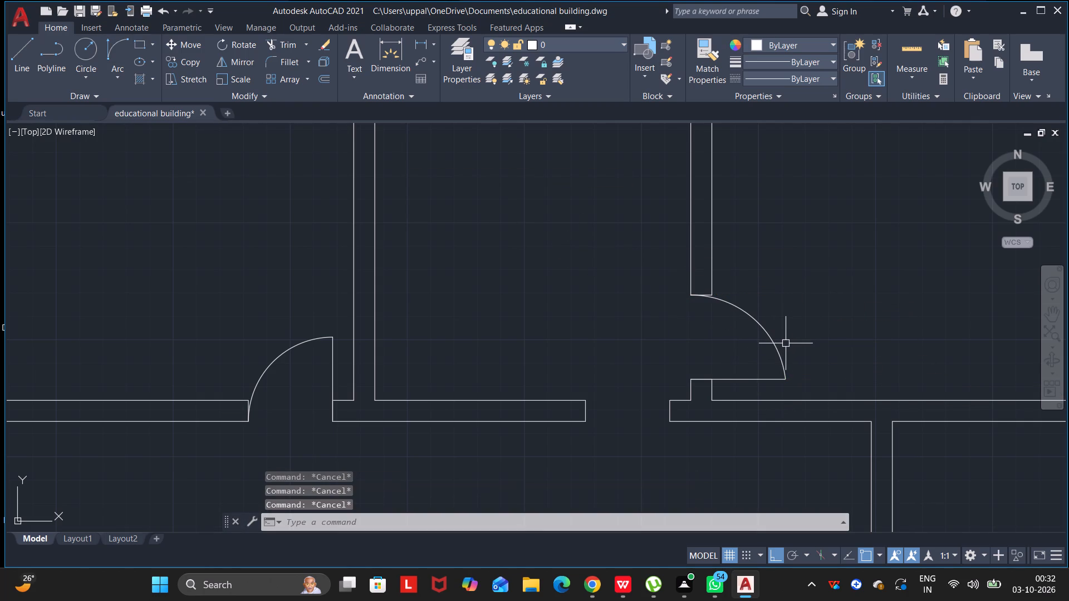
Draw a 36-inch vertical door leaf line upward from the right jamb's lower corner at the fourth top-row room's bottom-wall opening.
key("l")
key("Return")
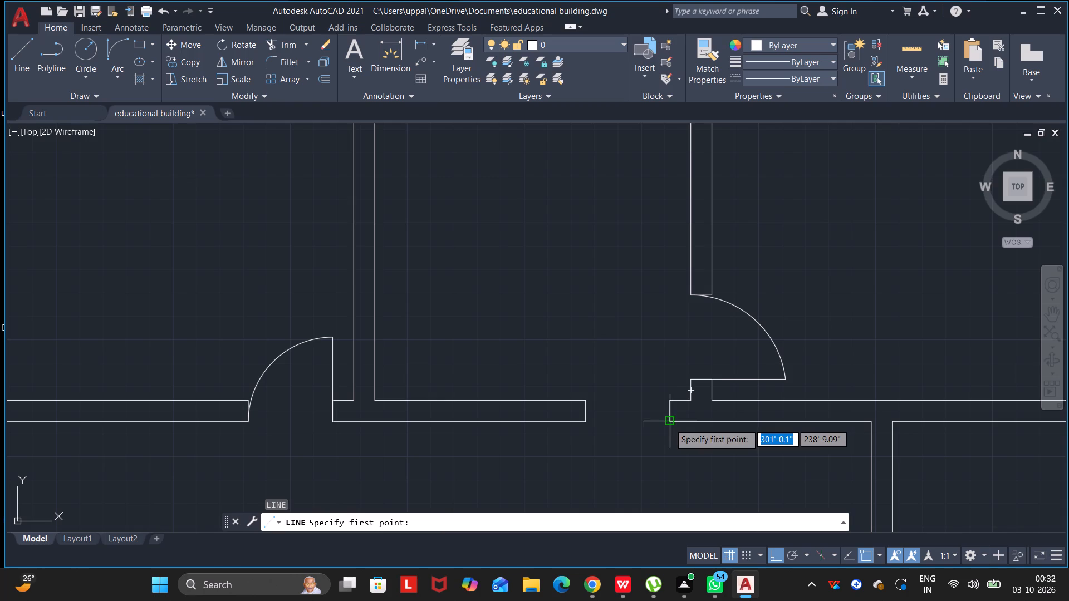
left_click(669, 423)
type("36")
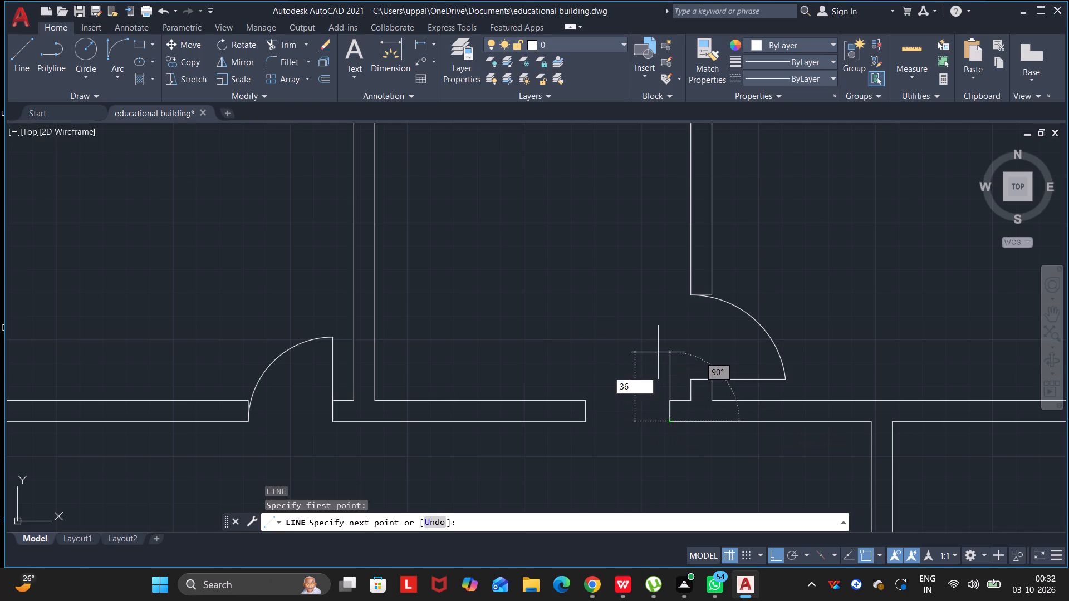
key("Return")
key("Escape")
key("Escape")
key("Escape")
key("Escape")
key("Escape")
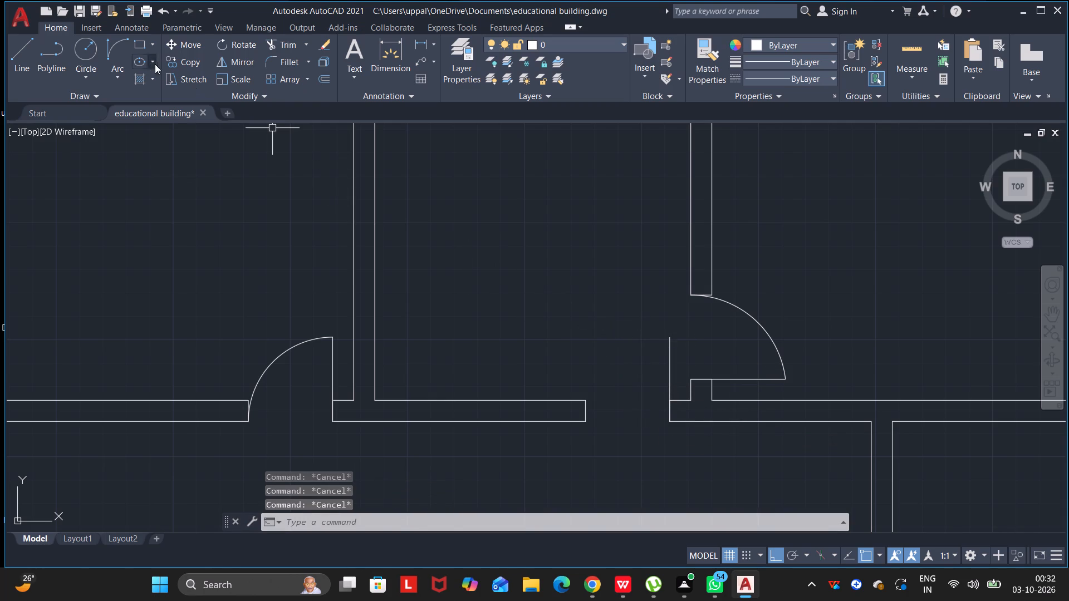
key("Escape")
Draw the fourth room's door swing as a Start, End, Direction arc from the leaf's top to the left jamb's lower corner.
left_click(110, 52)
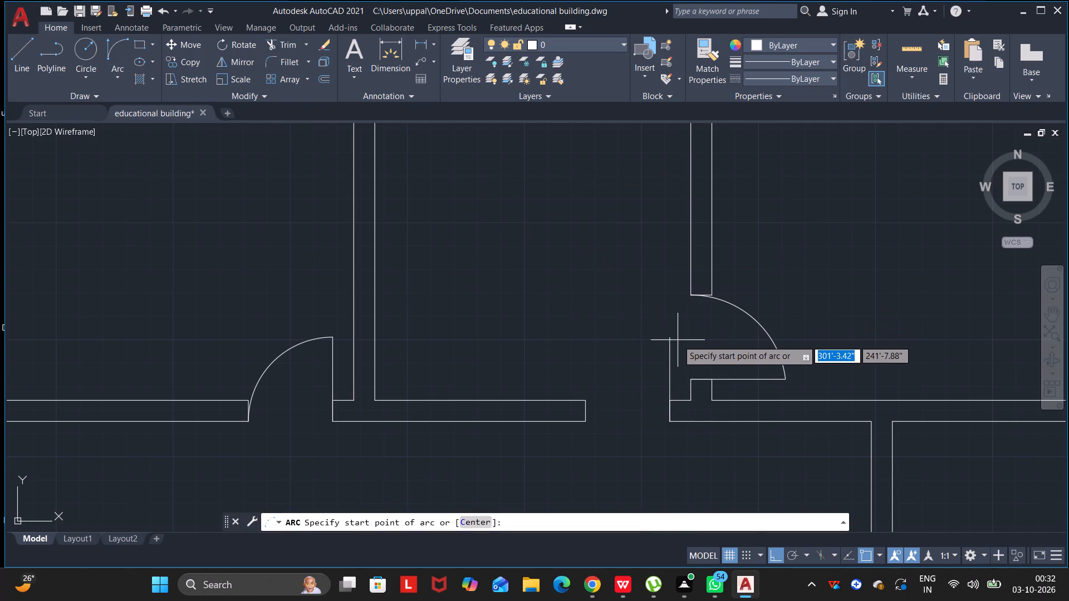
left_click(671, 339)
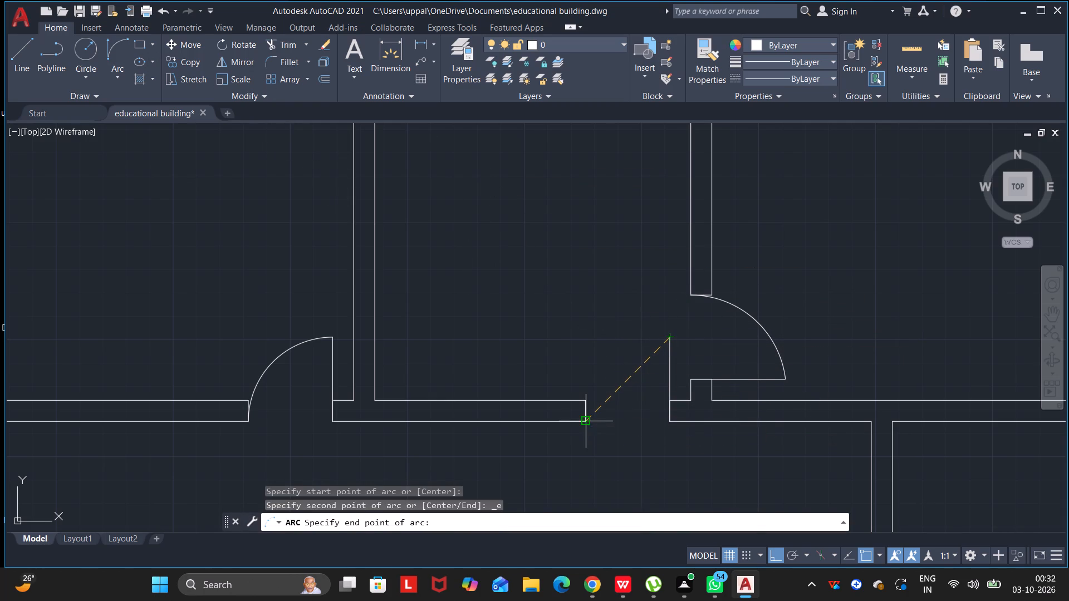
left_click(582, 418)
left_click(572, 379)
key("Escape")
key("Escape")
key("Escape")
scroll(676, 363, "down", 4)
key("Escape")
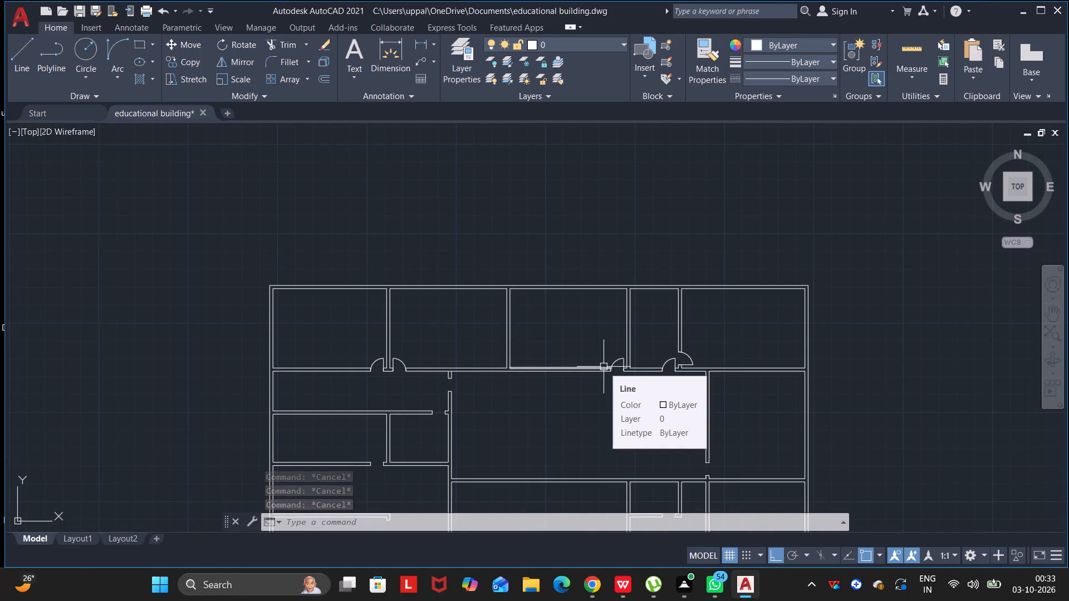
Draw a 36-inch horizontal door leaf line rightward from the lower jamb's left corner at the large central hall's right-wall opening.
middle_click_drag(615, 408, 587, 366)
left_click_drag(615, 407, 587, 366)
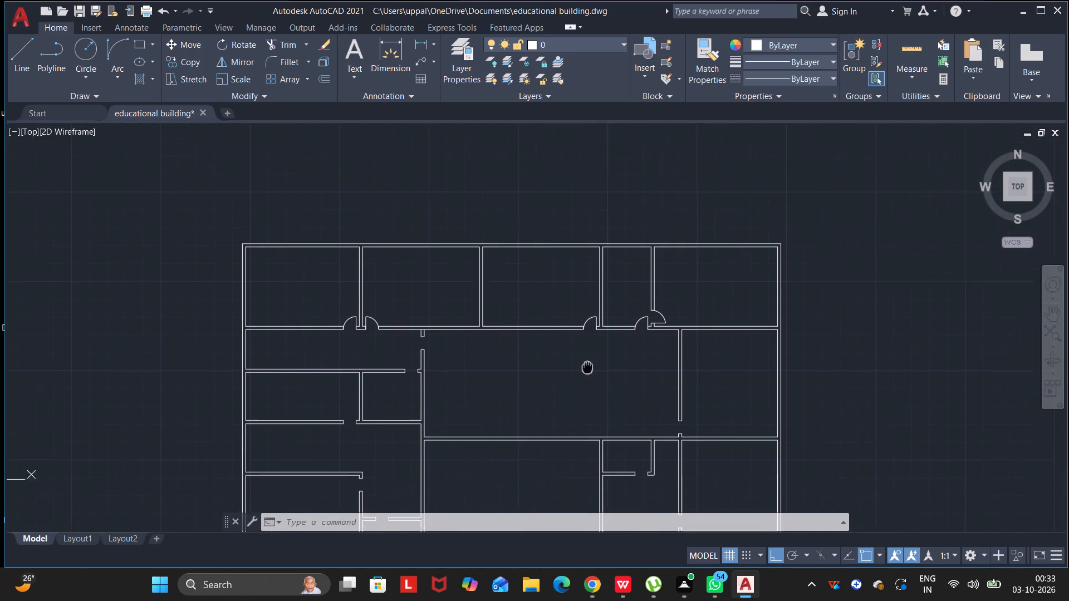
left_click_drag(587, 366, 543, 318)
middle_click_drag(587, 366, 544, 318)
scroll(638, 395, "up", 3)
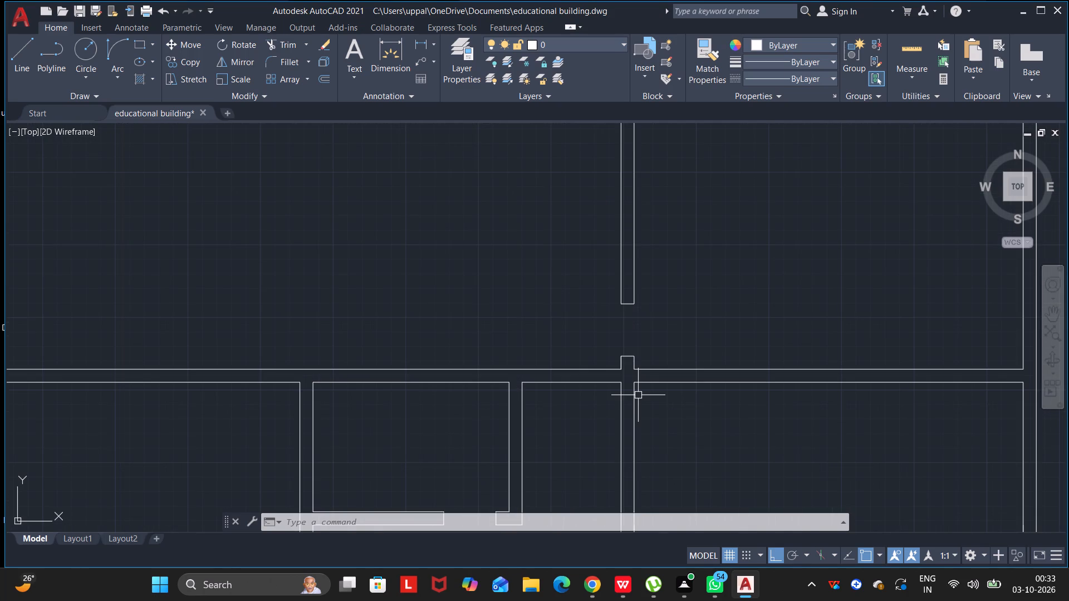
key("l")
key("Return")
left_click(621, 358)
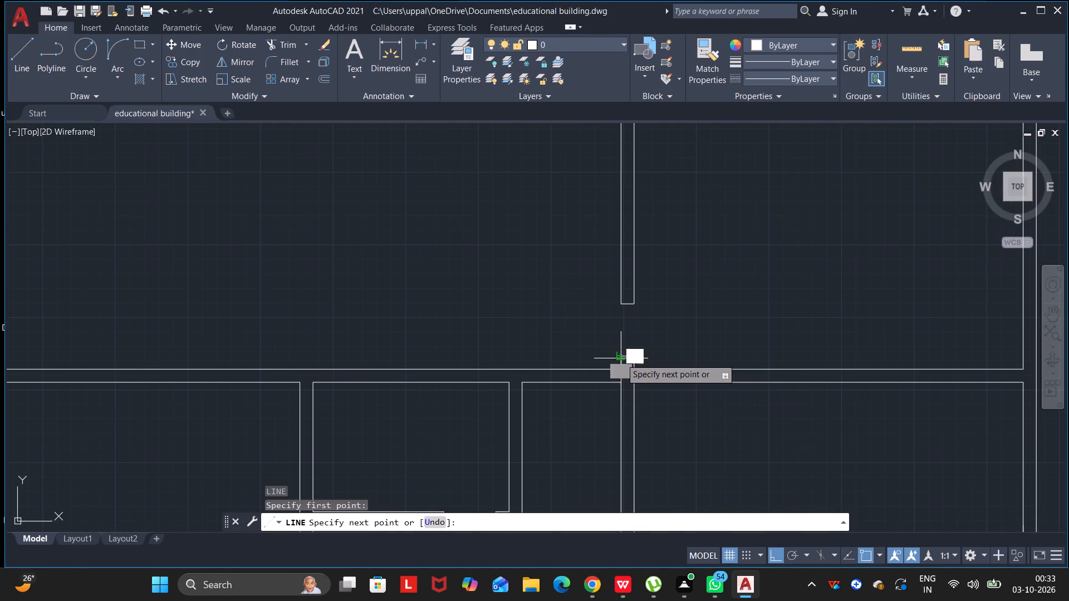
type("36")
key("Return")
key("Escape")
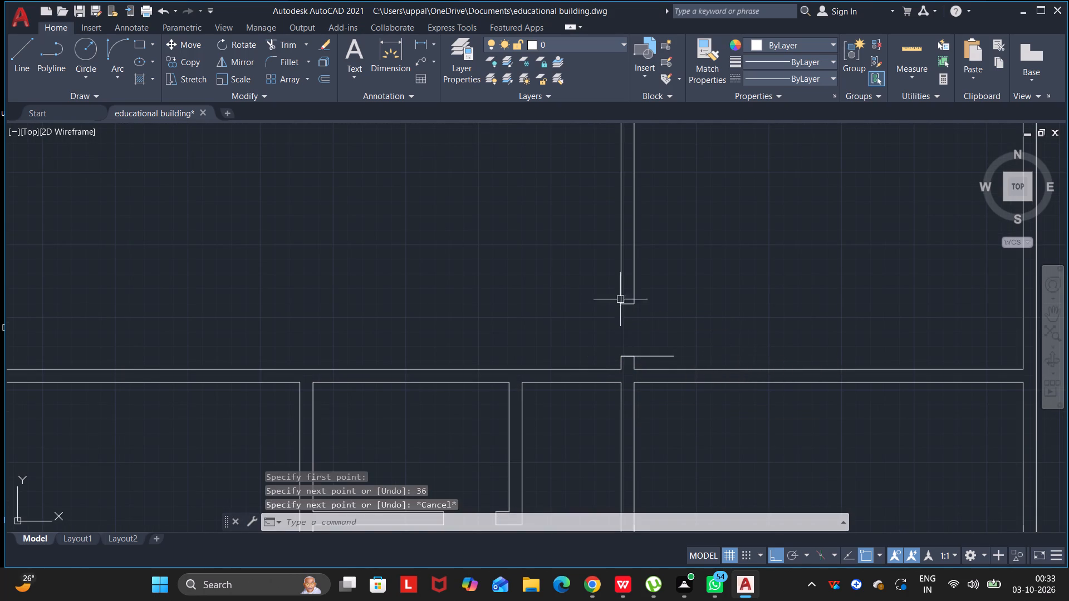
key("Escape")
key("Escape")
key("Escape")
key("Escape")
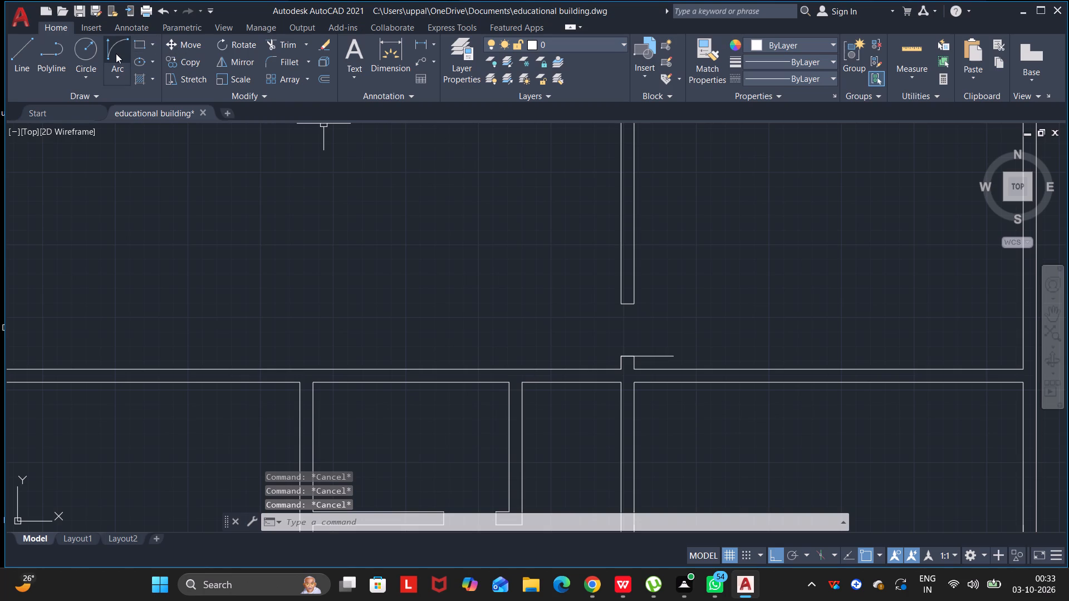
Draw the central hall's door swing as a Start, End, Direction arc from the upper jamb's left corner to the leaf's right end.
left_click(116, 53)
scroll(615, 320, "up", 2)
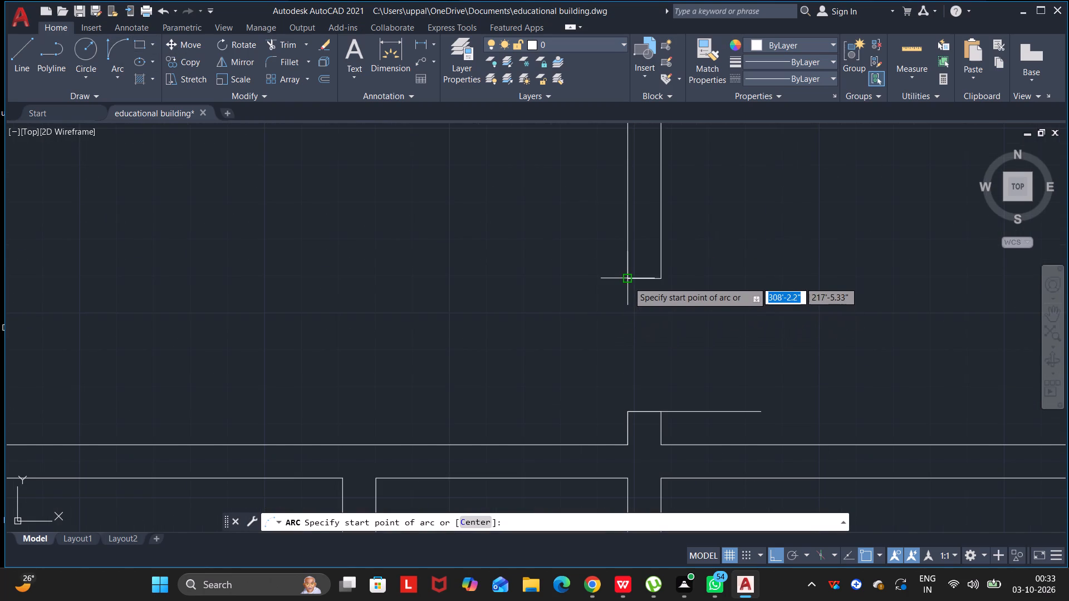
left_click(628, 280)
left_click(765, 411)
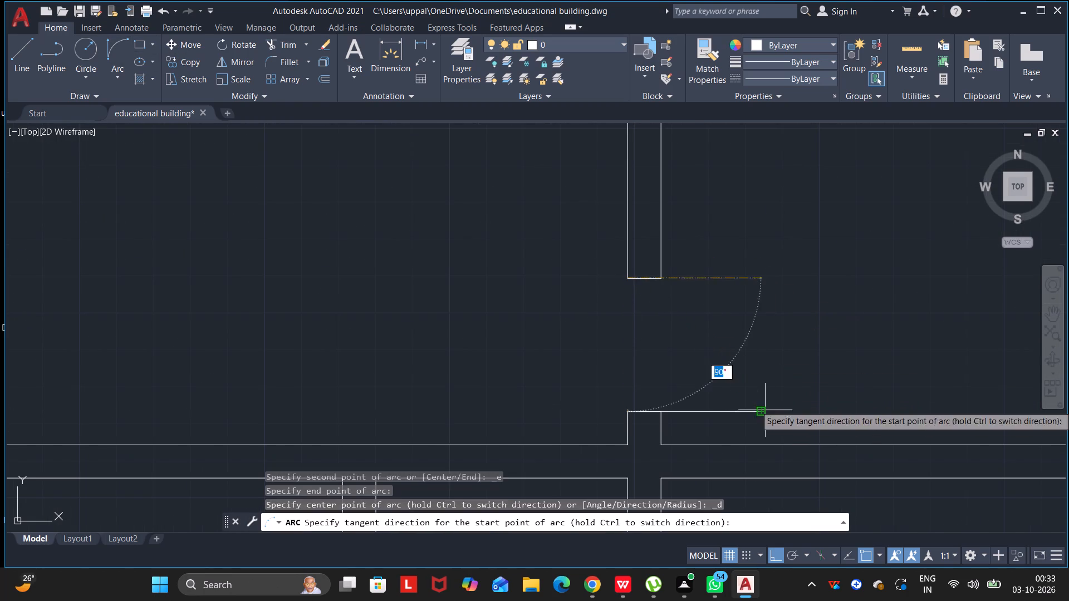
left_click(770, 364)
key("Escape")
key("Escape")
key("Escape")
key("Escape")
scroll(747, 364, "down", 4)
key("Escape")
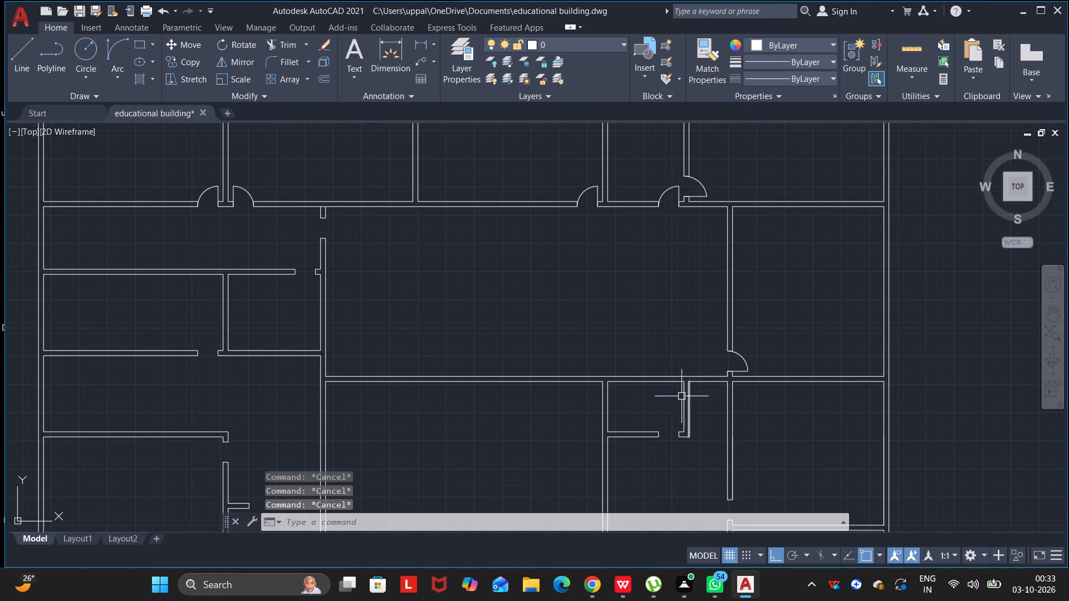
Draw a 36-inch vertical door leaf line upward from the right jamb's lower corner at the small room's bottom-wall opening below the central hall.
middle_click_drag(675, 400, 668, 314)
left_click_drag(673, 376, 668, 314)
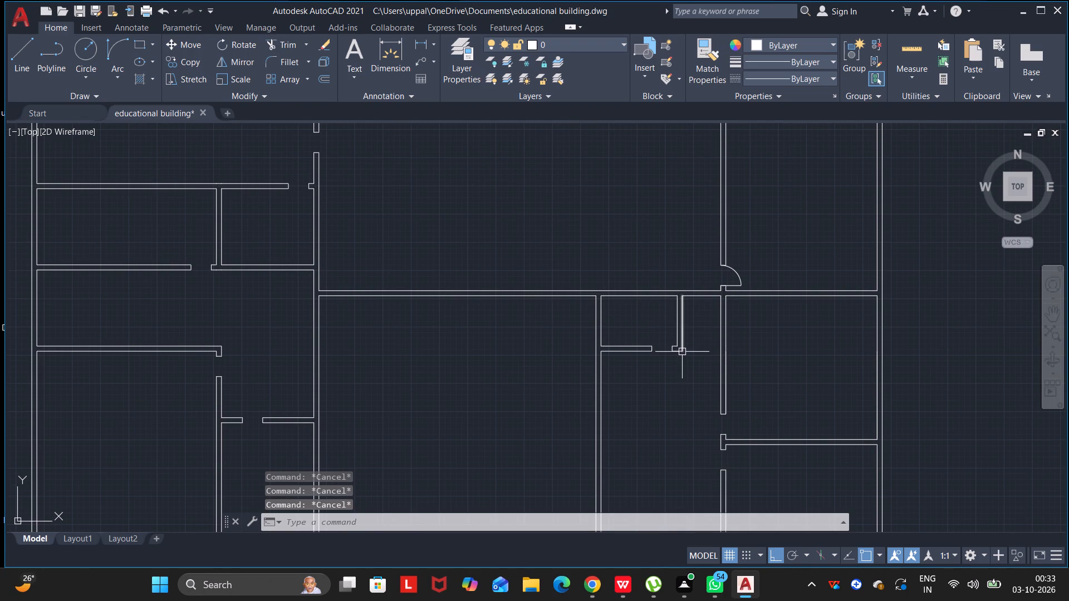
scroll(696, 362, "up", 2)
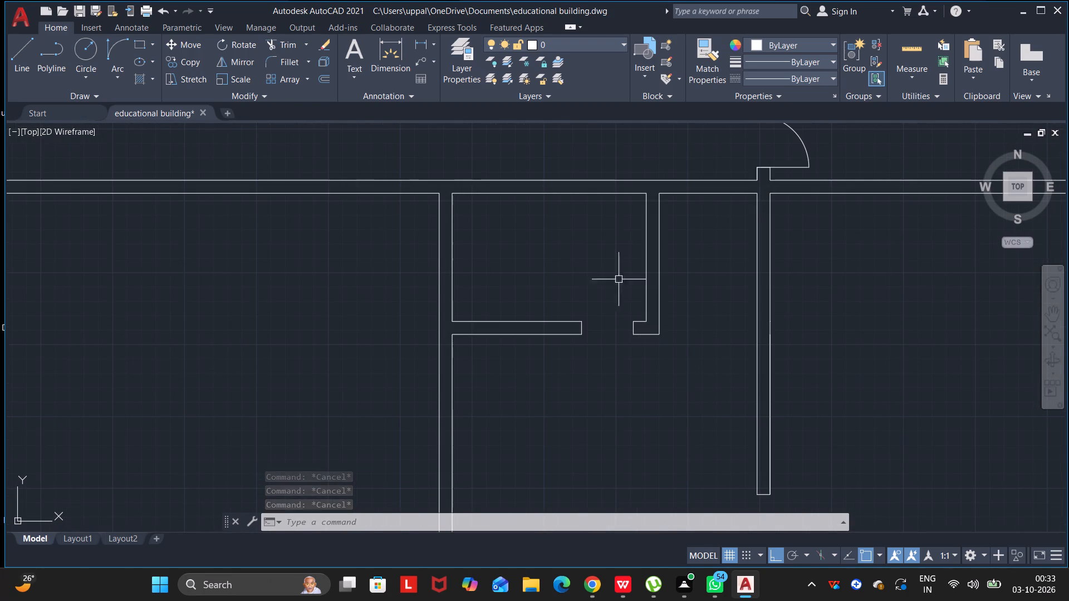
key("l")
key("Return")
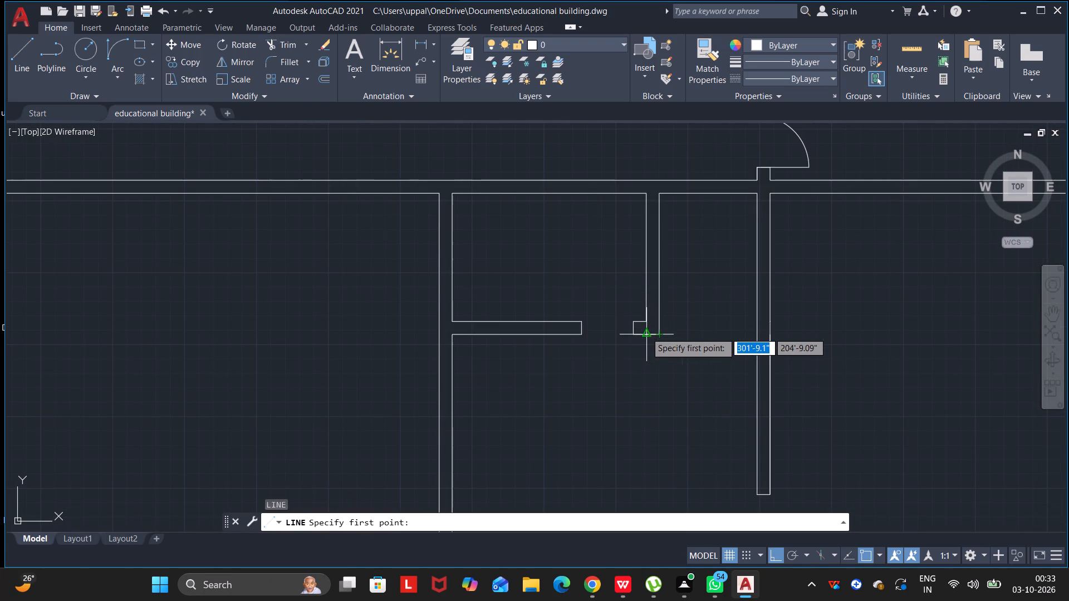
left_click(637, 333)
type("36")
key("Return")
key("Escape")
key("Escape")
key("Escape")
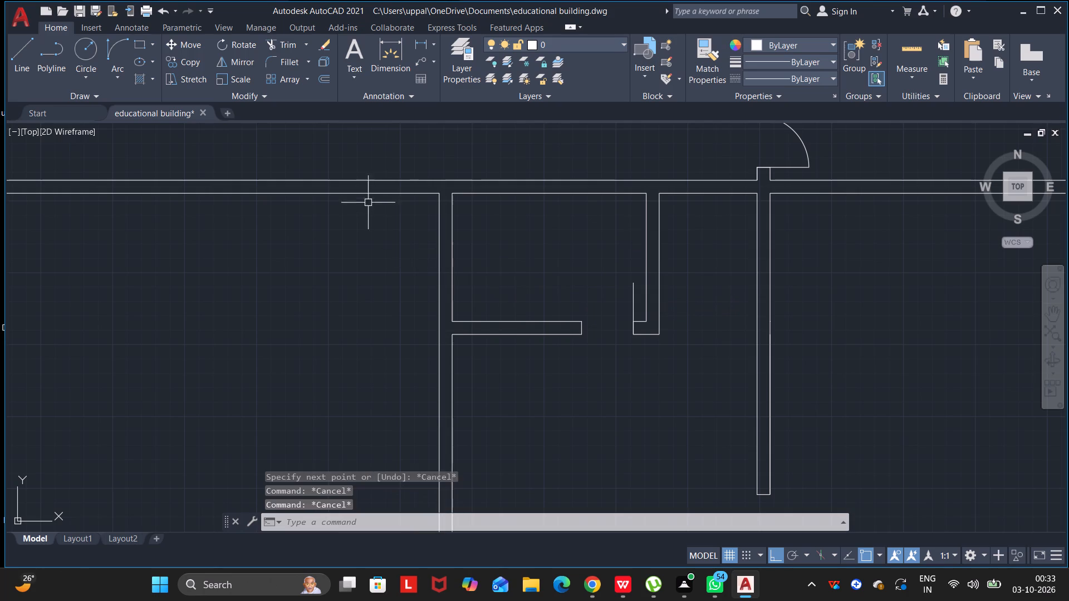
key("Escape")
key("Escape")
Draw the small room's door swing as a Start, End, Direction arc from the left jamb's lower corner to the leaf's top.
left_click(120, 52)
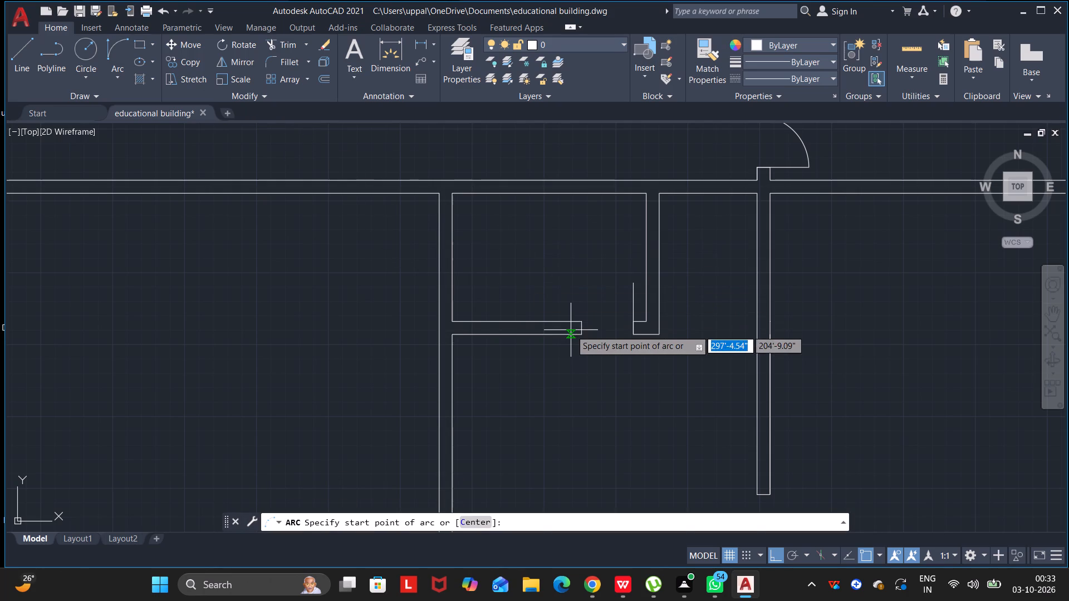
left_click(580, 334)
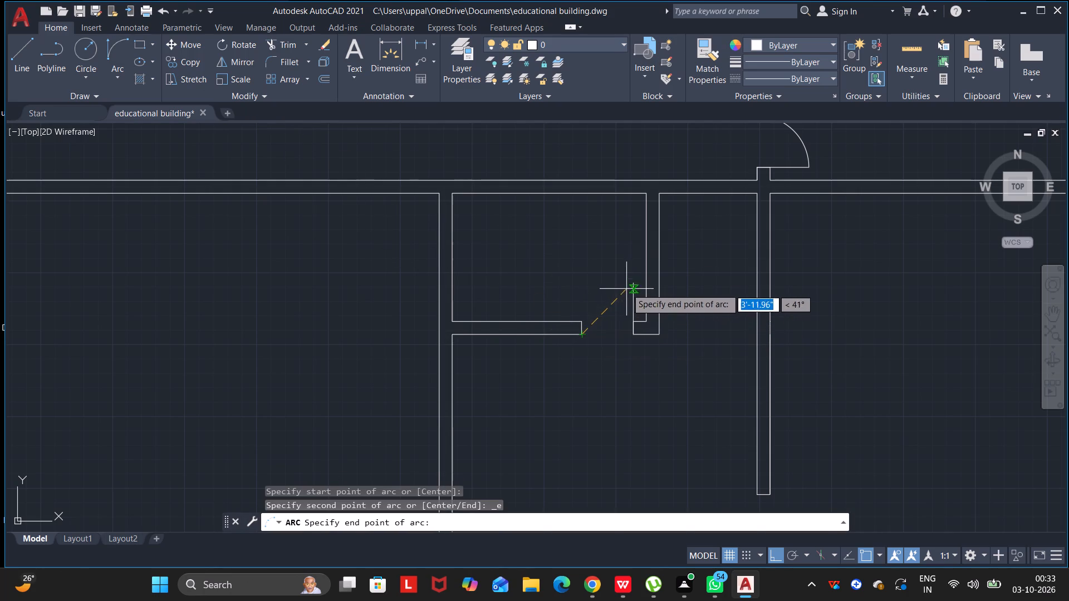
left_click(630, 285)
double_click(618, 280)
key("Escape")
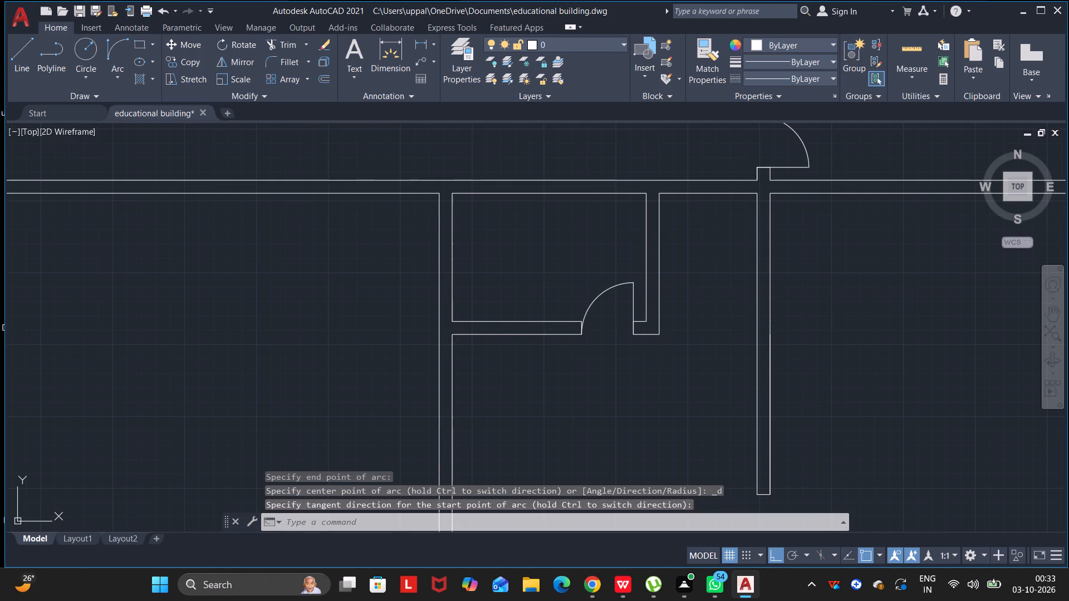
key("Escape")
key("Escape")
key("Escape")
Draw a 36-inch horizontal door leaf line rightward from the lower jamb's left corner at the upper opening between the tall room and right-side rooms.
scroll(611, 316, "down", 3)
middle_click_drag(599, 367, 457, 317)
left_click_drag(594, 366, 457, 317)
scroll(504, 329, "up", 2)
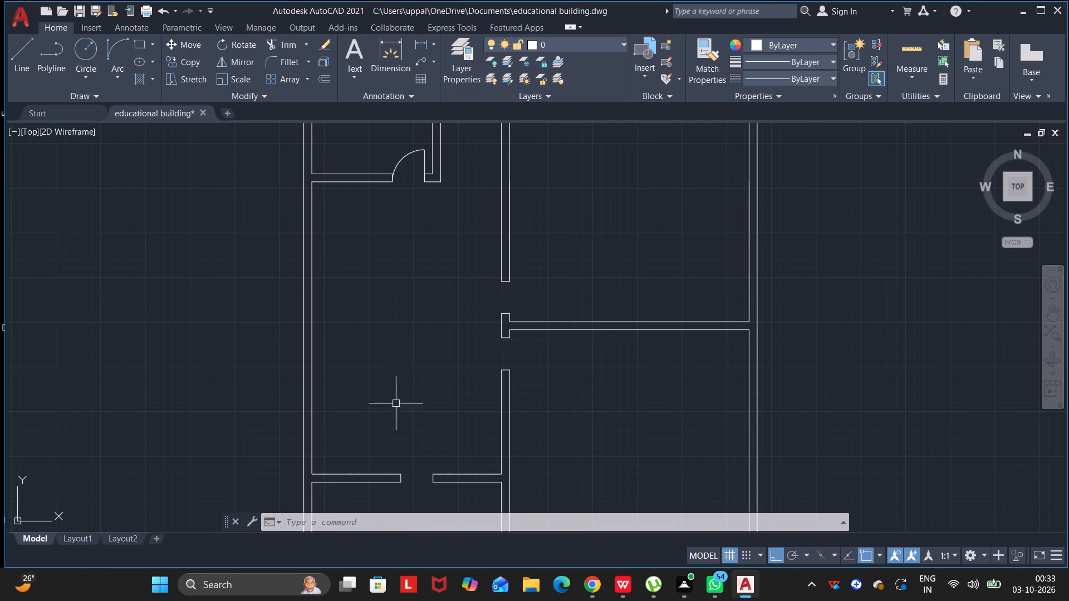
key("l")
key("Return")
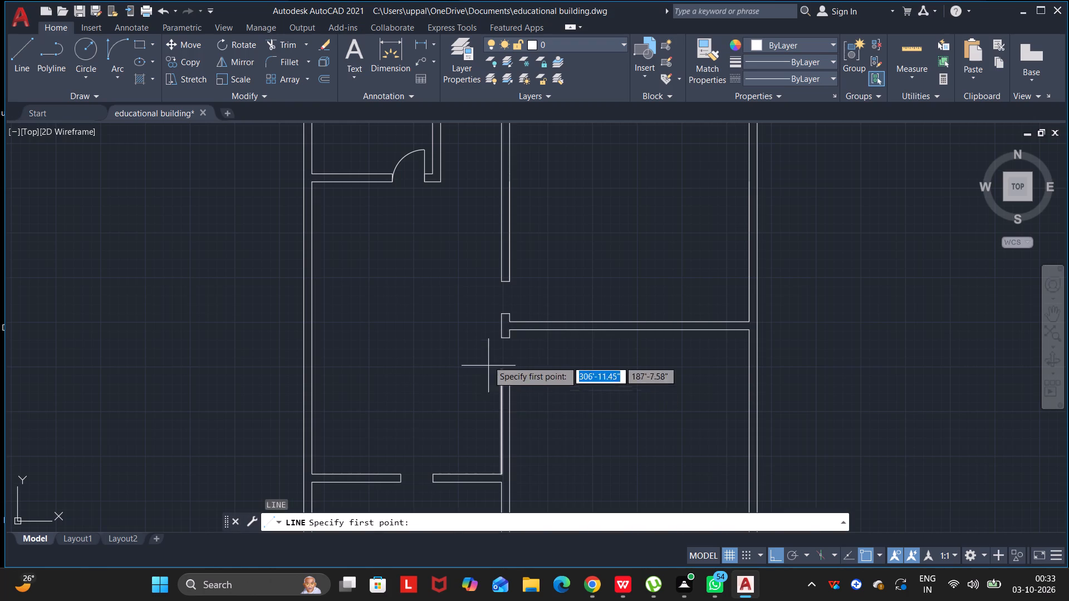
left_click(500, 314)
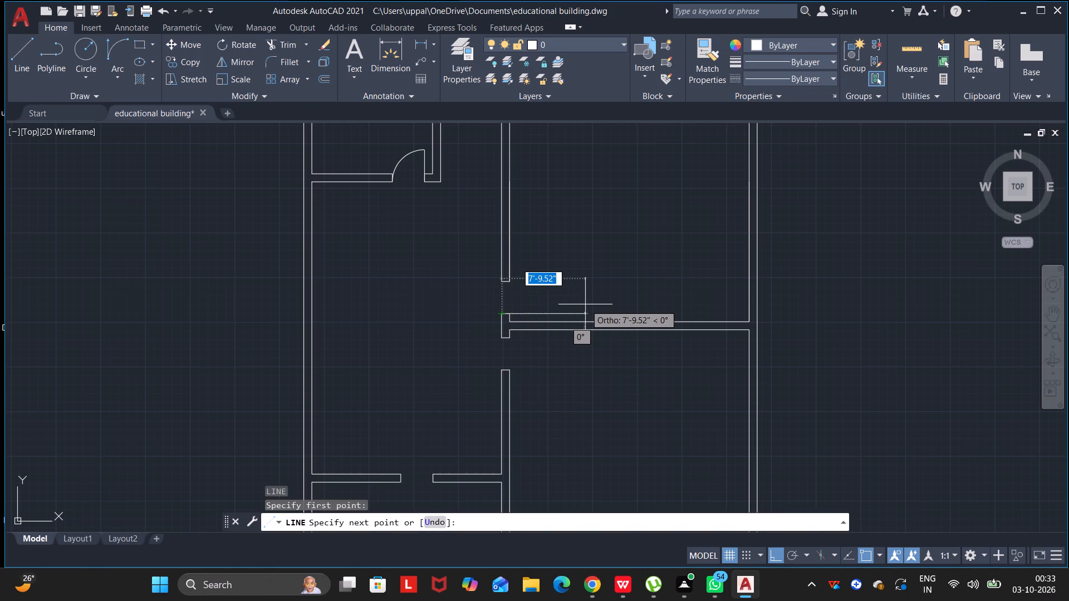
type("36")
key("Return")
key("Escape")
key("Escape")
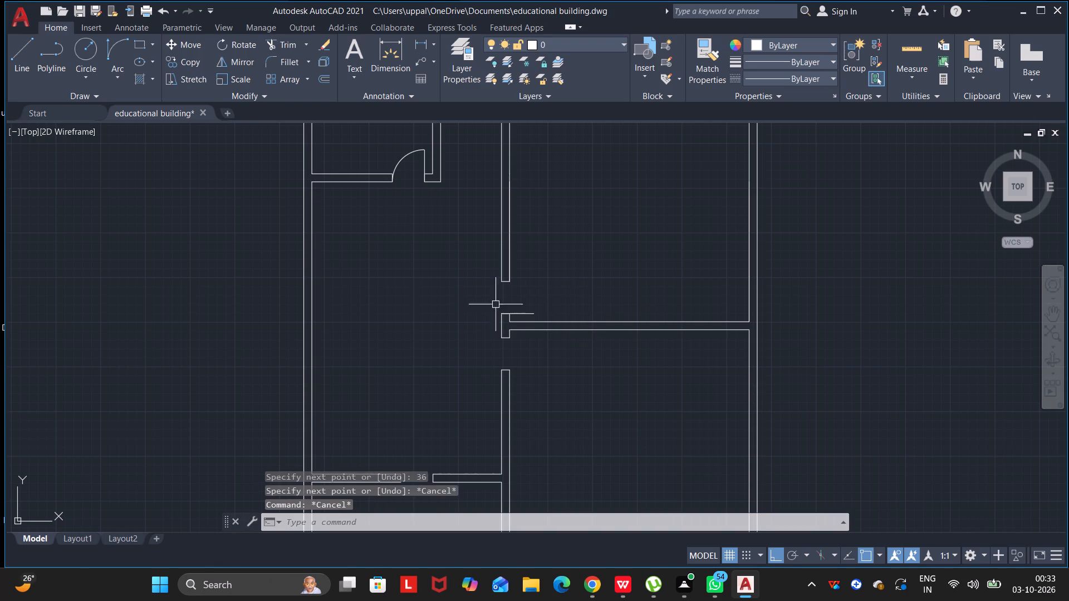
key("Escape")
key("Escape")
key("Escape")
key("Escape")
Draw that opening's door swing as a Start, End, Direction arc from the upper jamb's left corner to the leaf's right end.
left_click(112, 57)
scroll(570, 339, "up", 2)
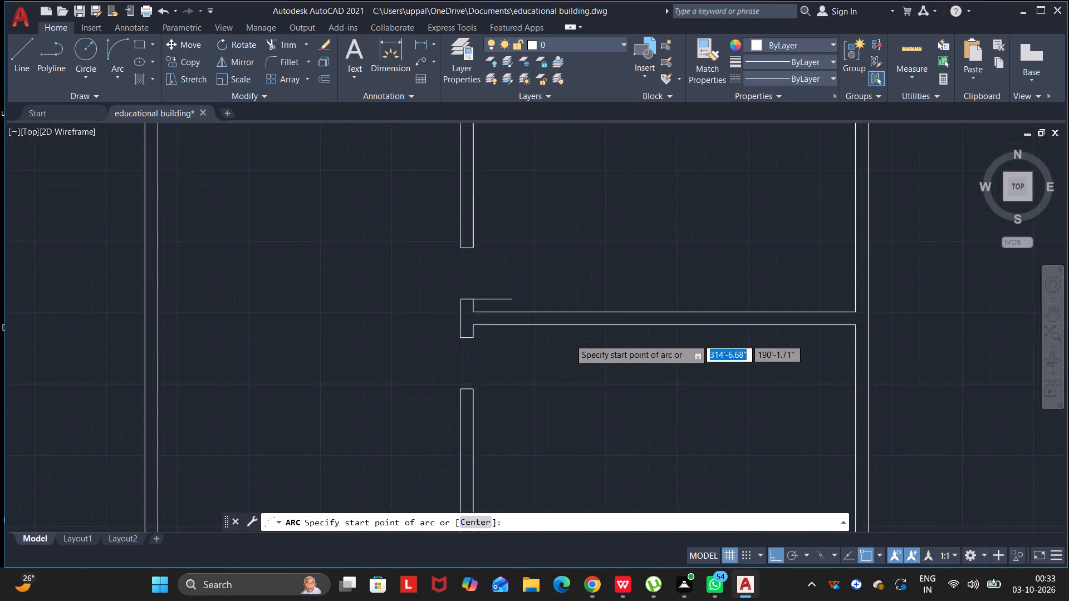
left_click(394, 195)
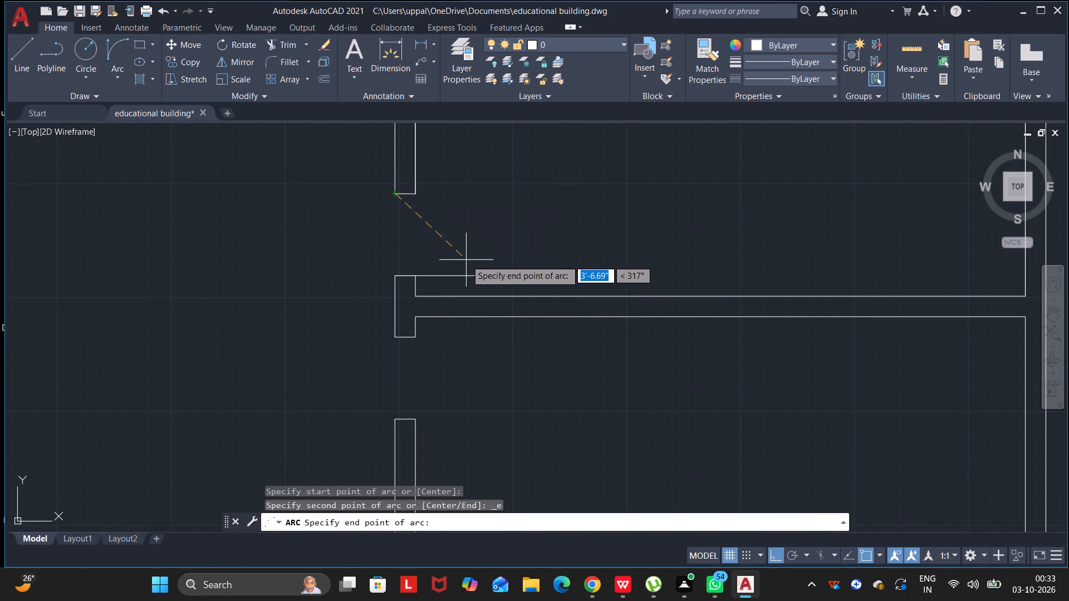
left_click(475, 275)
double_click(497, 223)
key("Escape")
key("Escape")
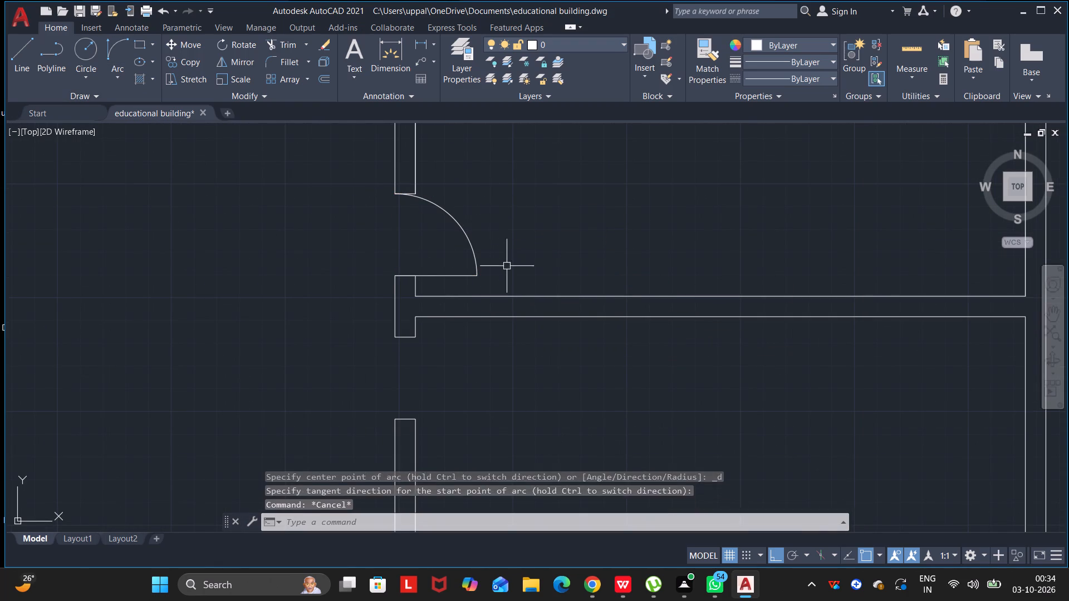
key("Escape")
key("Escape")
Draw a 36-inch horizontal door leaf line rightward from the upper jamb's left corner at the opening just below in the same wall.
key("l")
key("Return")
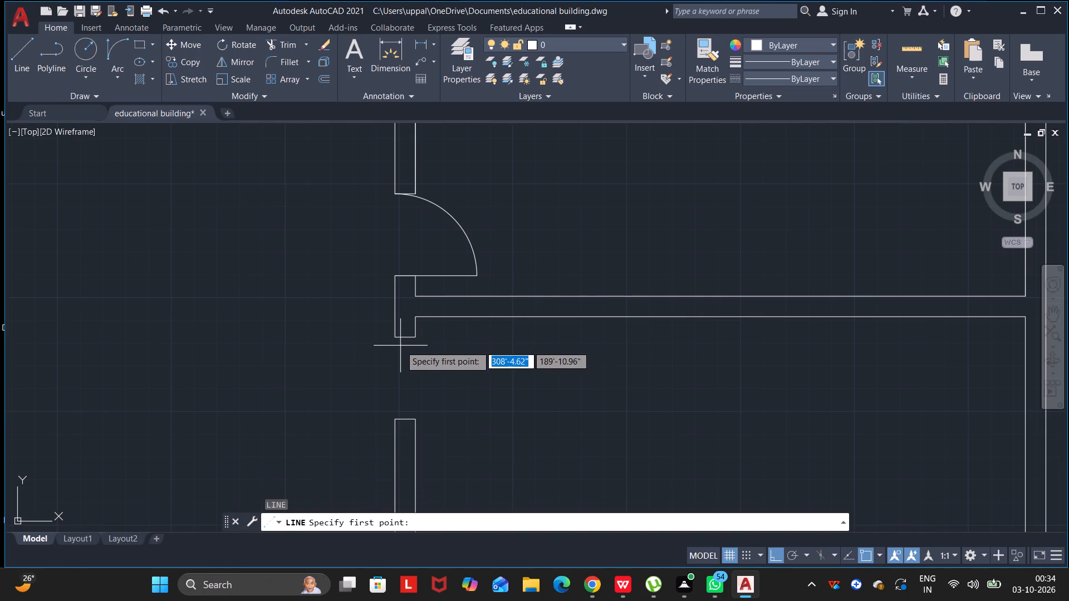
left_click(395, 338)
type("36")
key("Return")
key("Escape")
key("Escape")
key("Escape")
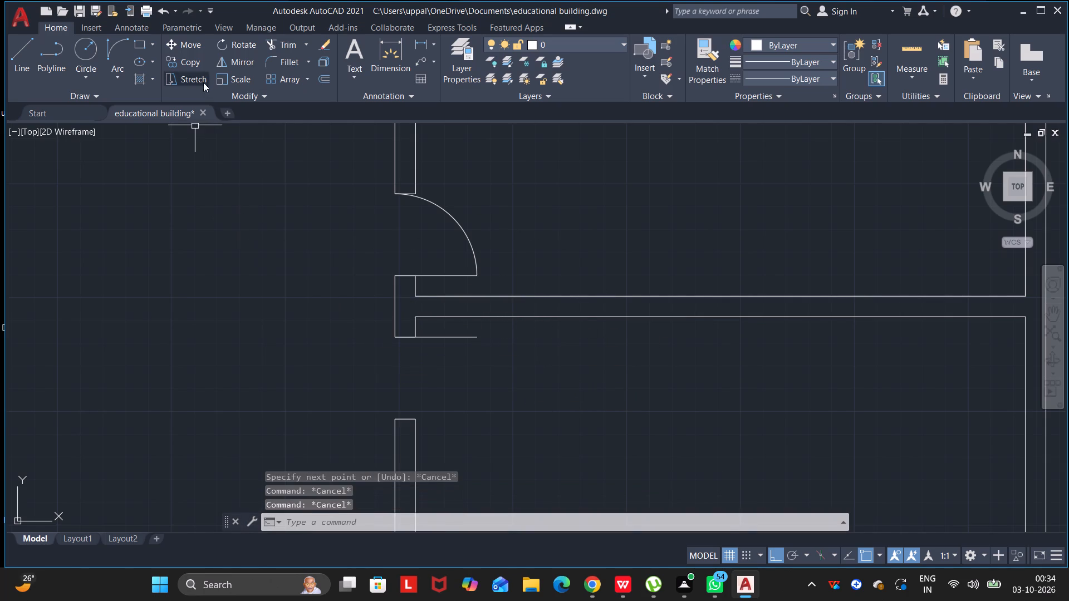
key("Escape")
key("Escape")
key("Escape")
Draw the lower opening's door swing as a Start, End, Direction arc from the lower jamb's left corner to the leaf's right end.
left_click(115, 49)
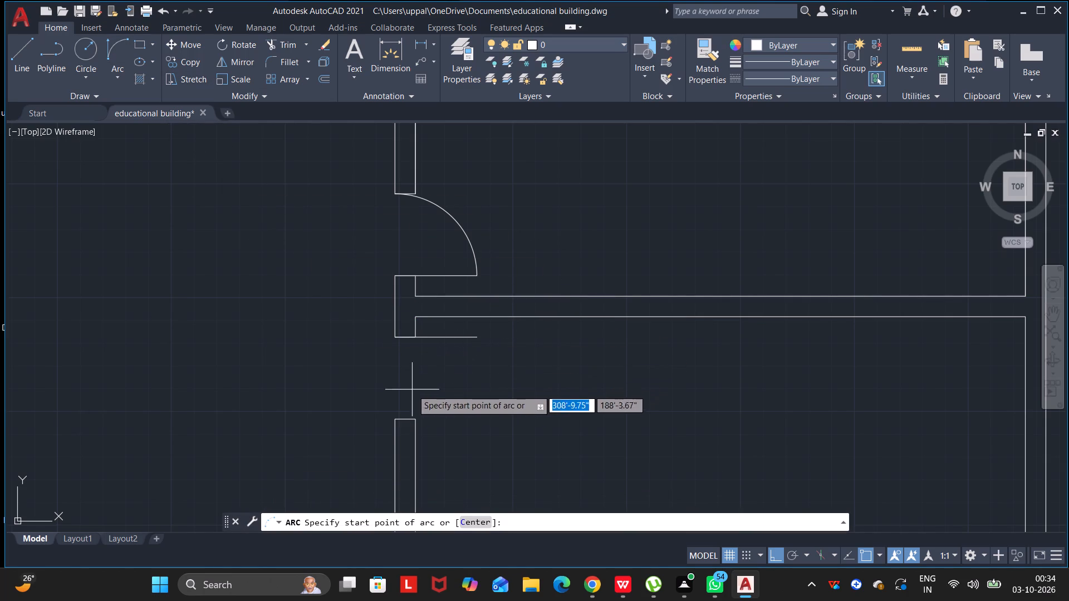
left_click(397, 417)
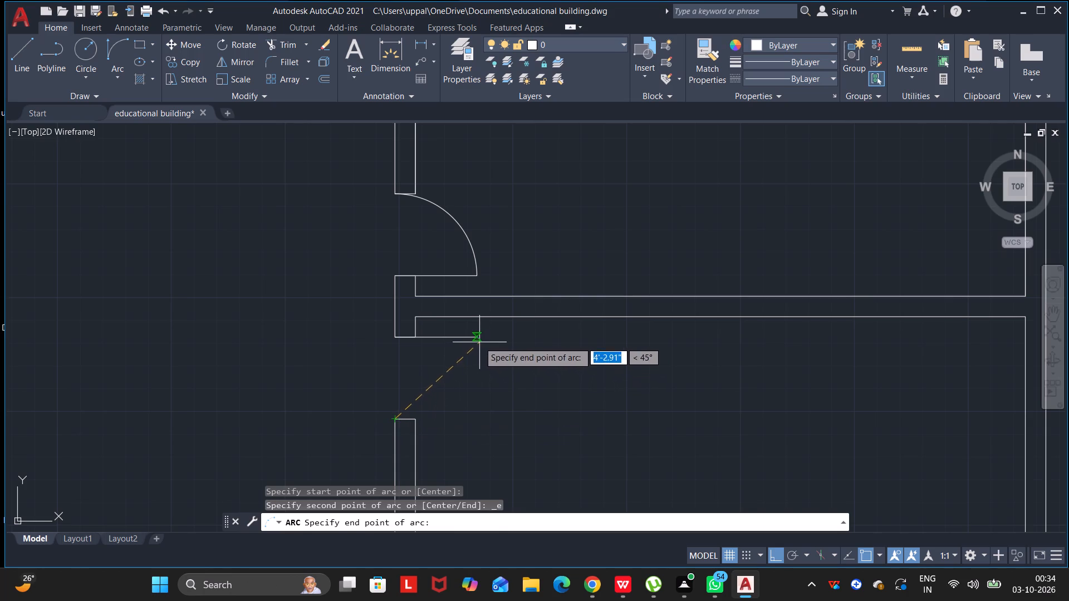
left_click(476, 340)
left_click(501, 376)
key("Escape")
key("Escape")
key("Escape")
key("Escape")
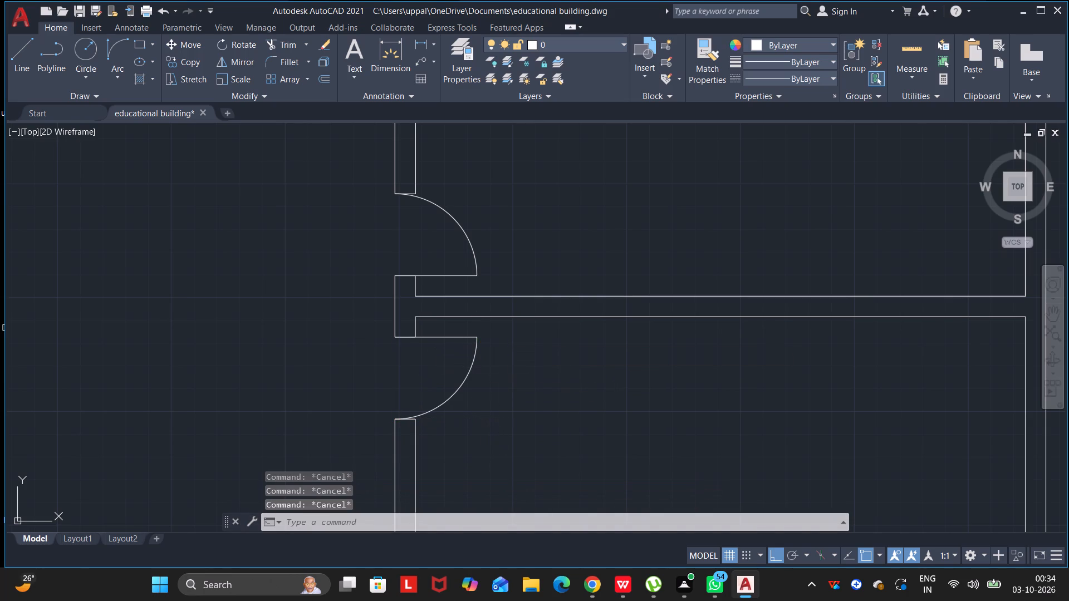
key("Escape")
Draw a 36-inch vertical door leaf line downward from the left jamb's upper corner at the tall room's bottom-wall opening.
scroll(501, 376, "down", 6)
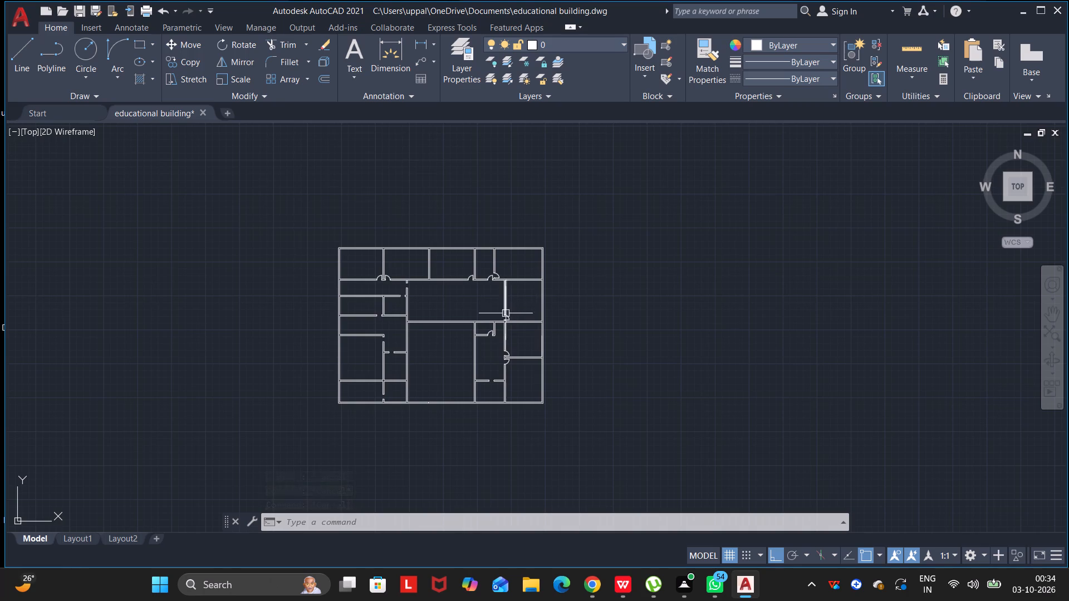
scroll(510, 350, "up", 3)
middle_click_drag(498, 381, 498, 381)
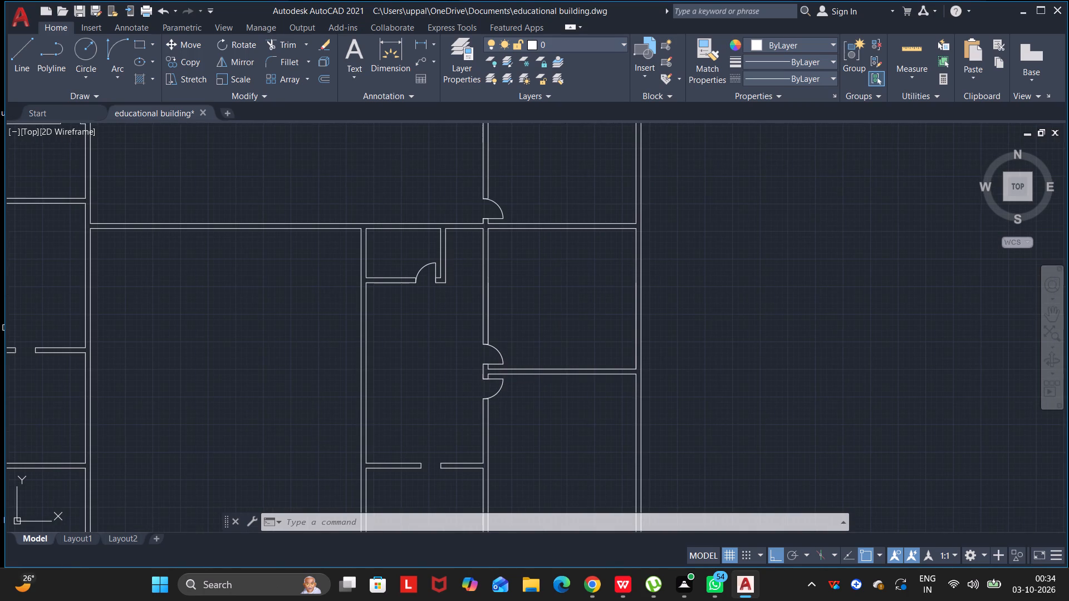
middle_click_drag(498, 381, 526, 254)
left_click_drag(497, 373, 527, 254)
scroll(475, 335, "up", 2)
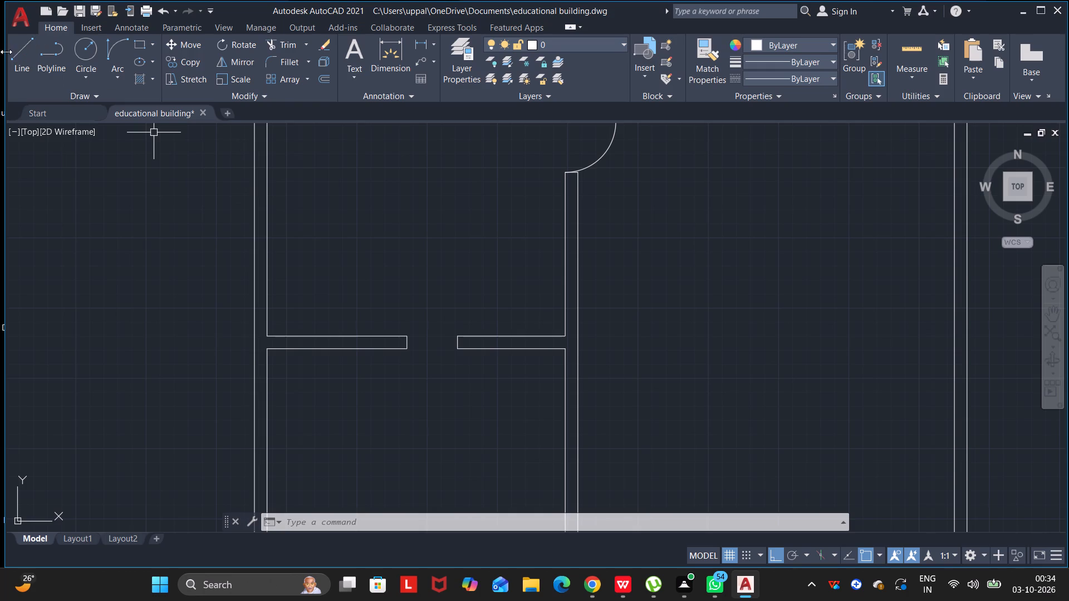
left_click(21, 52)
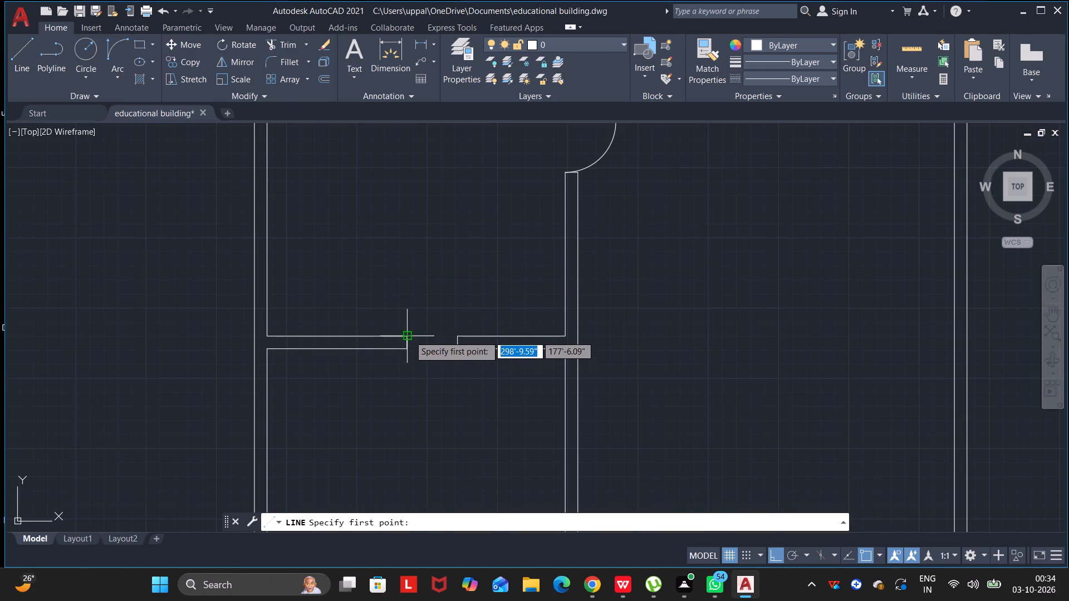
left_click_drag(409, 336, 409, 342)
type("36")
key("Return")
key("Escape")
key("Escape")
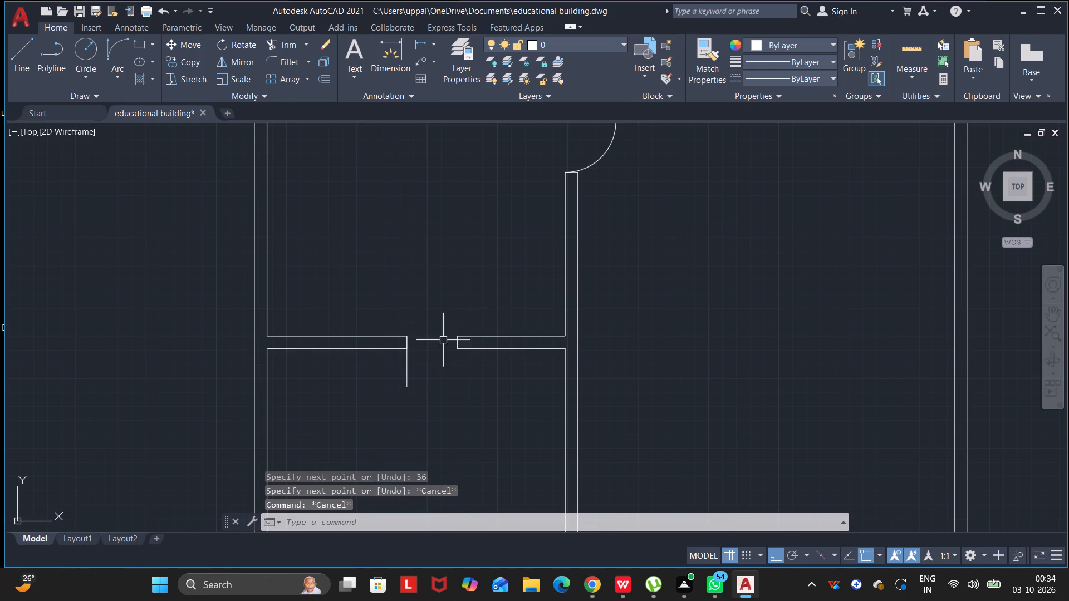
key("Escape")
key("Escape")
key("Escape")
Draw the bottom-wall door swing as a Start, End, Direction arc from the leaf's lower end to the right jamb's upper corner.
left_click(122, 47)
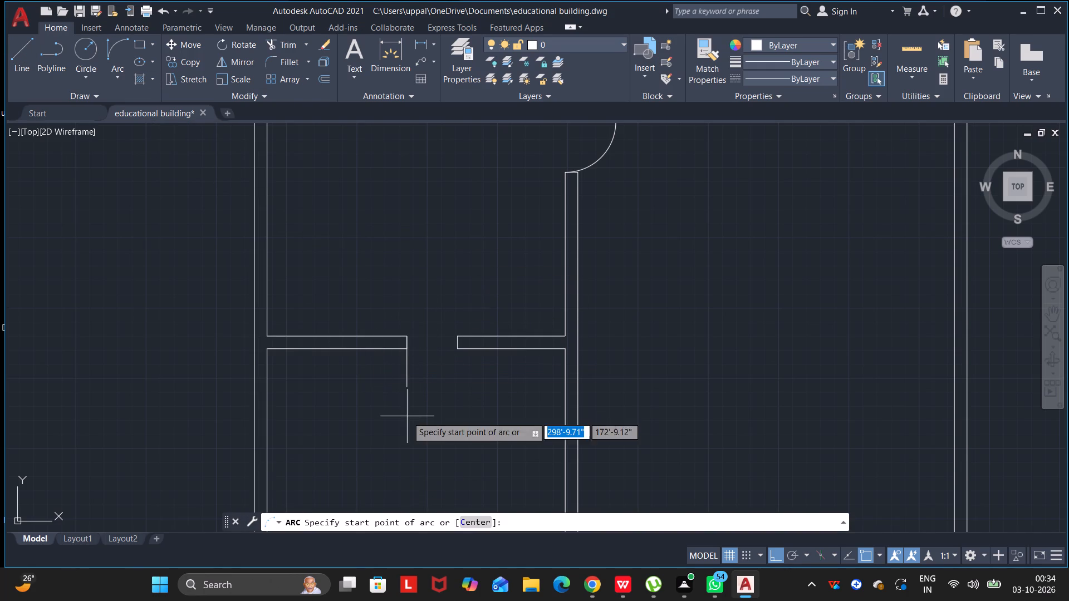
double_click(408, 388)
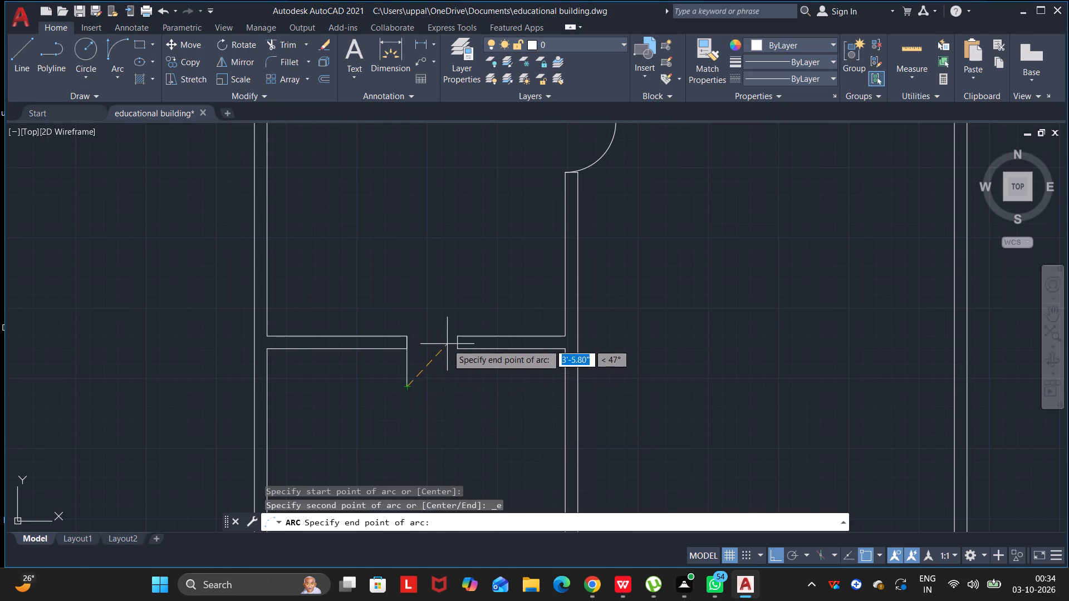
left_click(455, 337)
left_click(452, 377)
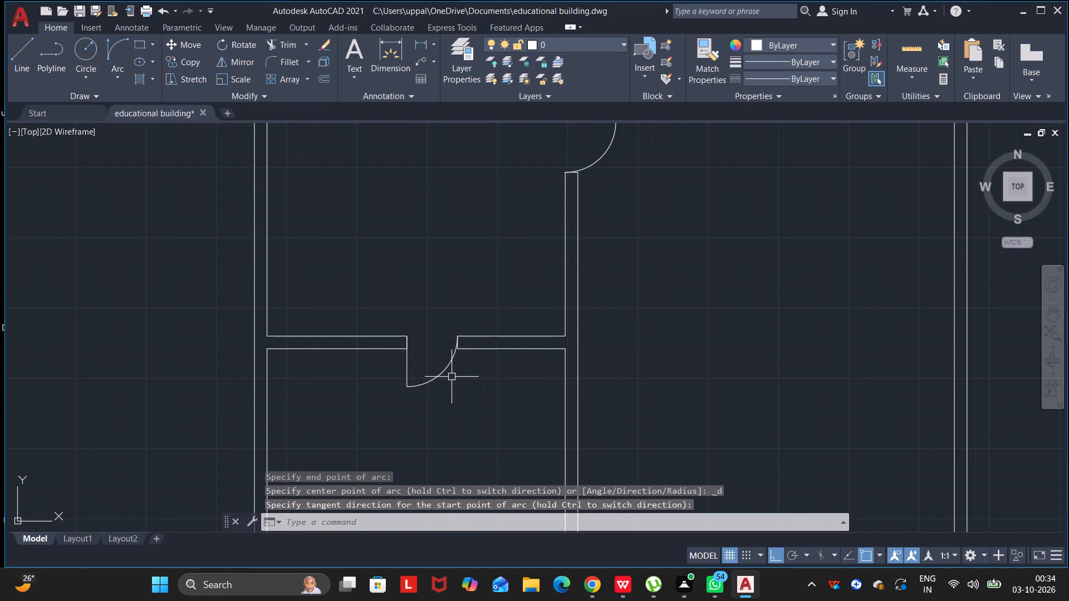
key("Escape")
key("Escape")
key("Escape")
key("Escape")
Draw a vertical jamb line across the bottom wall of the small left-wing room beside the central hall, right of its partition.
scroll(525, 408, "down", 4)
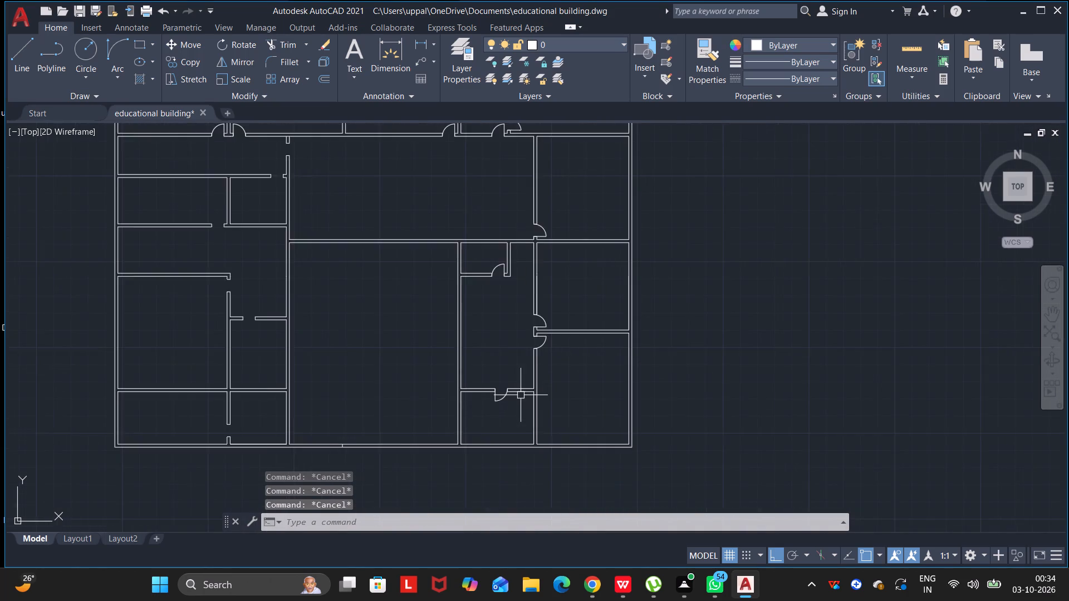
scroll(305, 270, "up", 1)
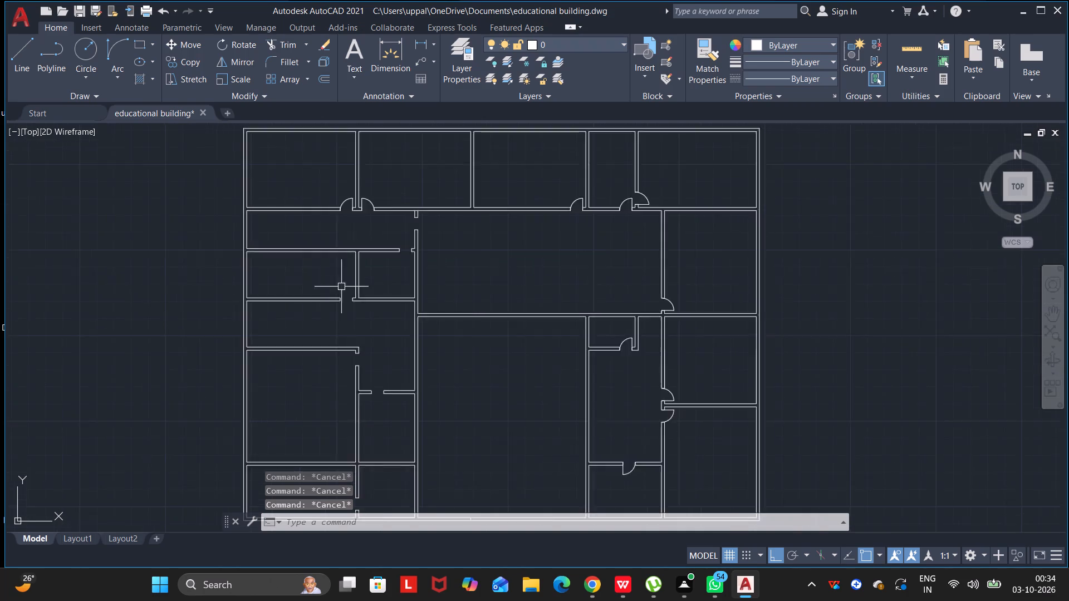
scroll(341, 287, "up", 1)
middle_click_drag(449, 272, 422, 347)
left_click_drag(449, 278, 448, 290)
left_click_drag(445, 302, 422, 347)
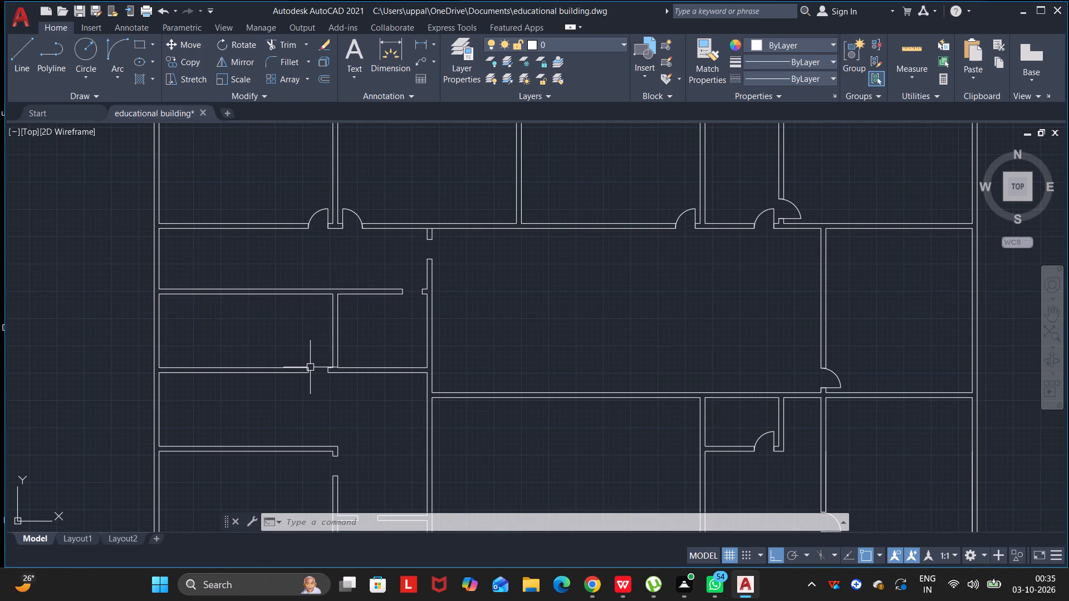
scroll(372, 376, "up", 3)
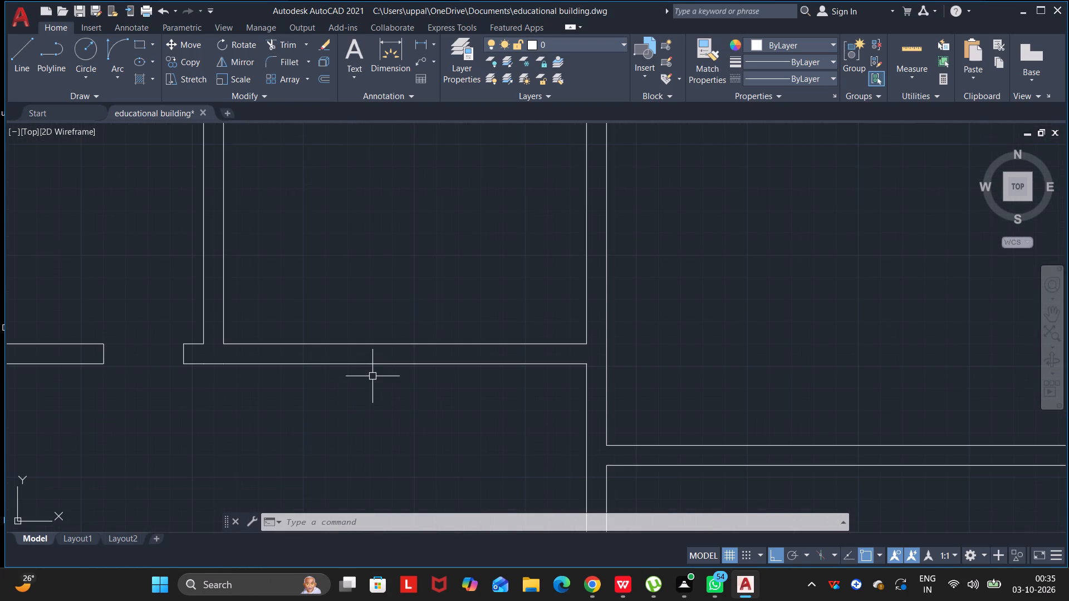
key("l")
key("Return")
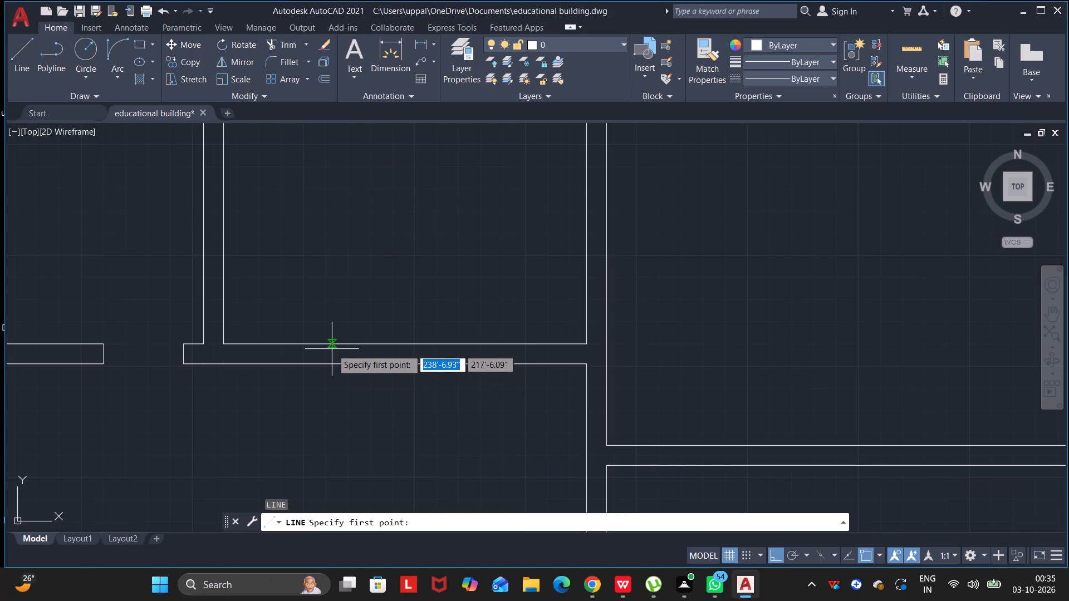
left_click(328, 343)
left_click(330, 363)
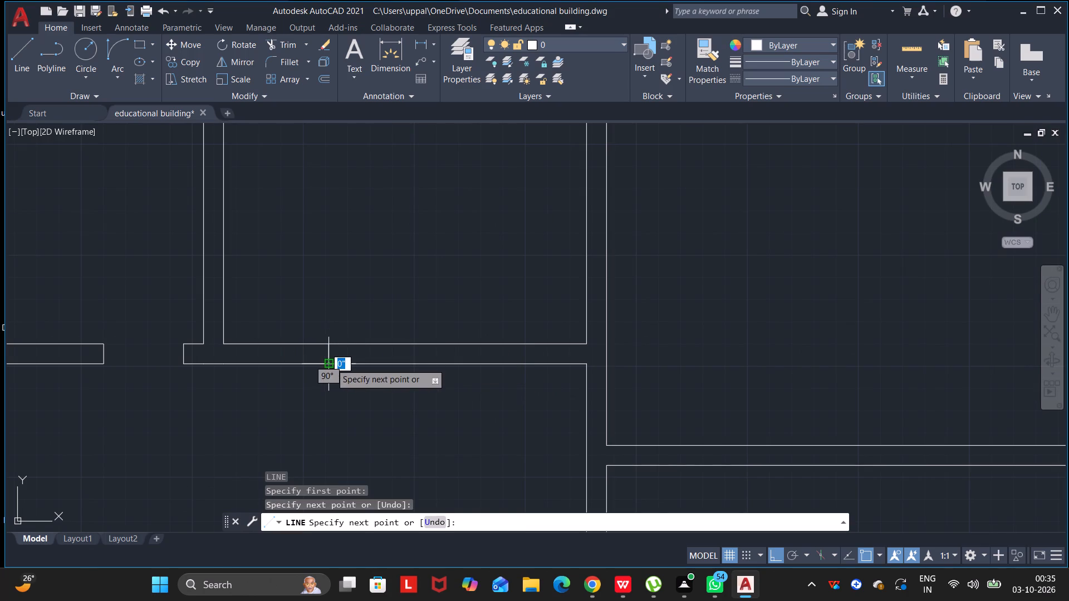
key("Escape")
key("Escape")
key("Escape")
key("Escape")
Offset the new jamb line about 5'-7" to the right along the same wall, picking two points for the distance.
left_click(330, 352)
key("o")
key("Return")
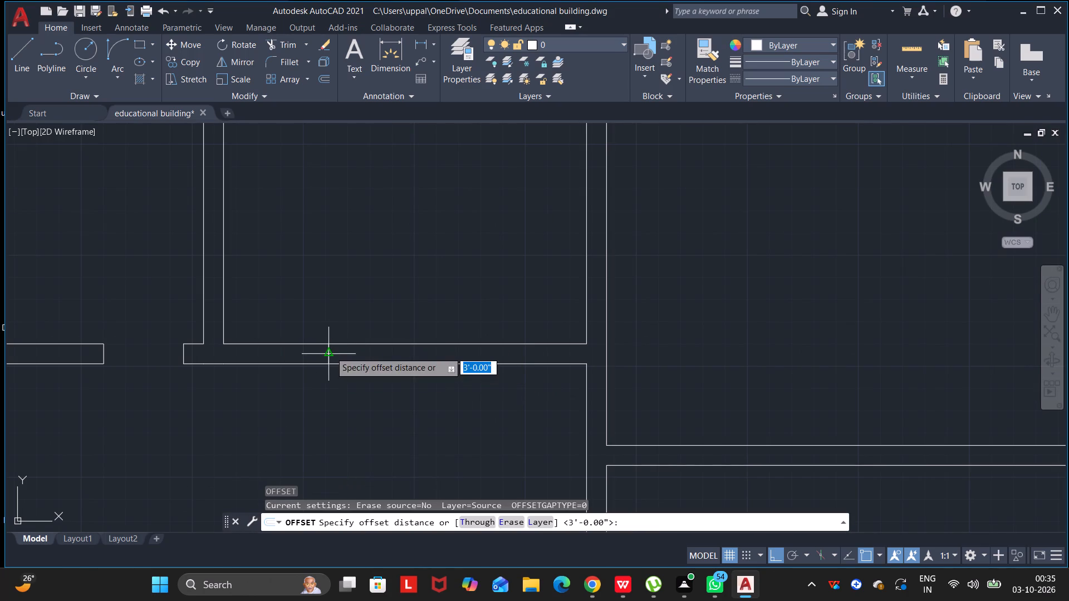
left_click(330, 352)
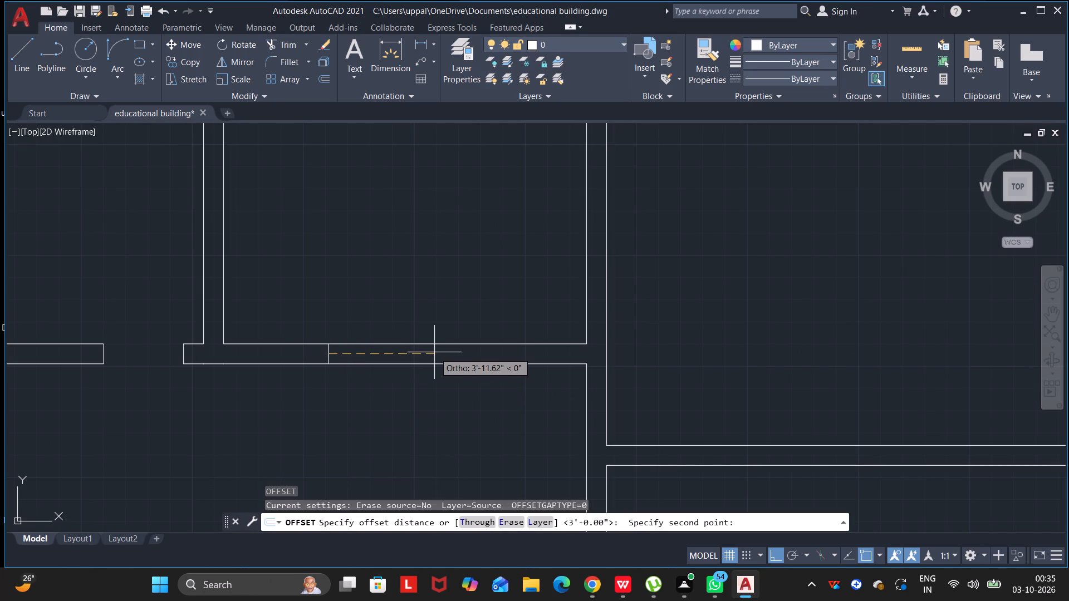
left_click(477, 351)
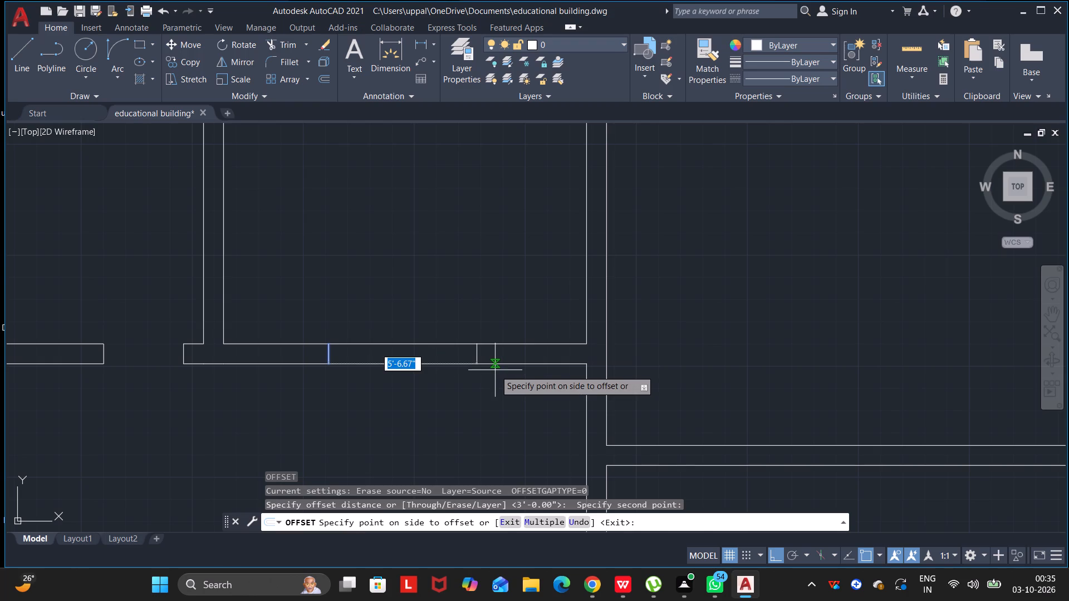
left_click(494, 370)
key("Escape")
key("Escape")
key("Escape")
key("Escape")
key("Escape")
key("Escape")
key("Escape")
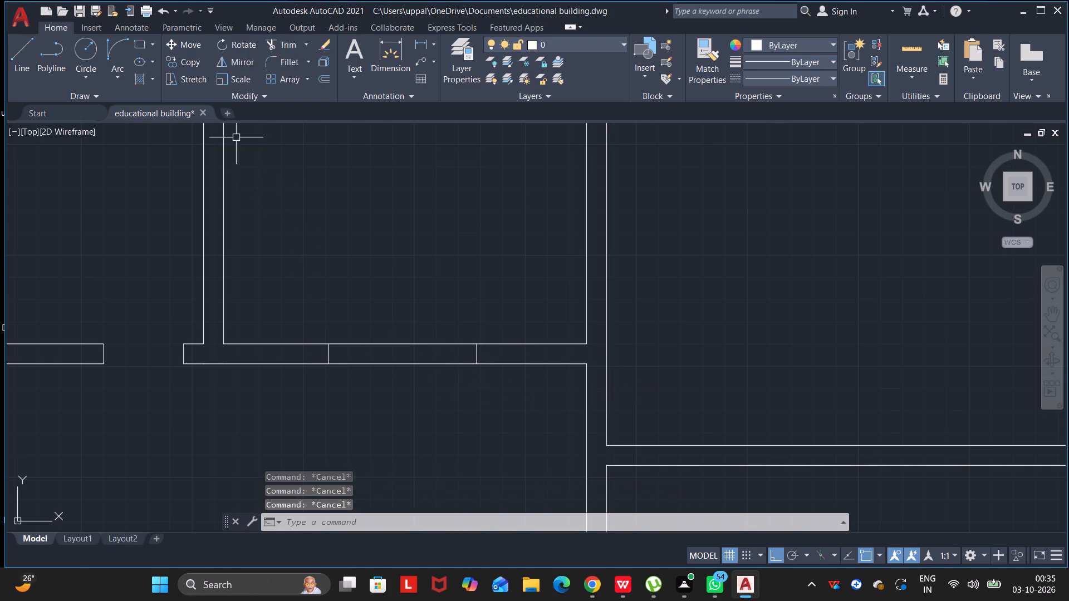
Trim both wall lines between the two jamb lines to open the small left-wing room's bottom wall.
left_click(273, 47)
left_click_drag(374, 292, 402, 432)
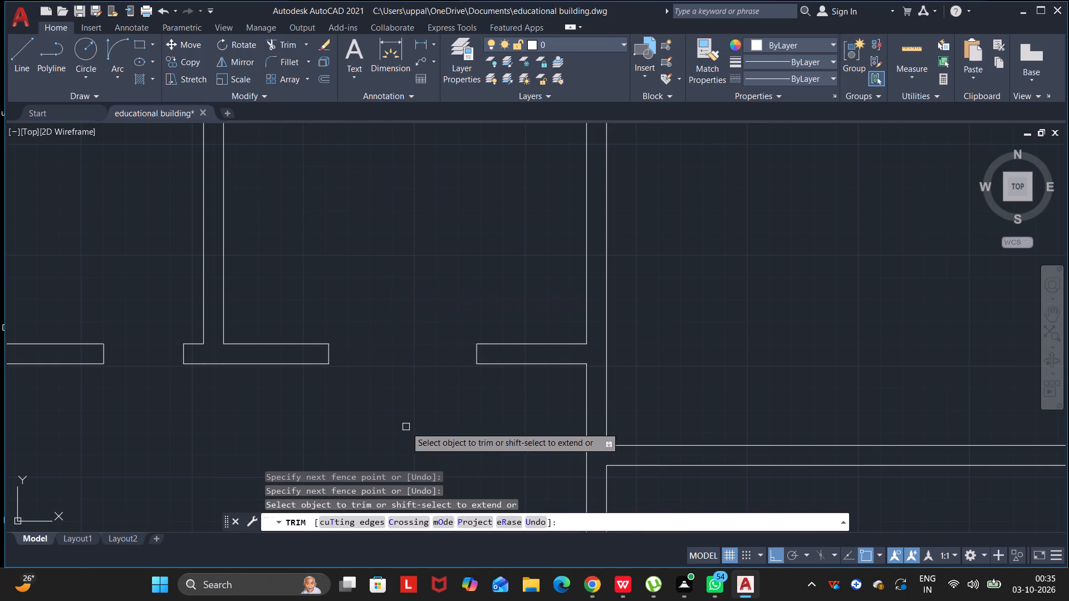
key("Escape")
key("Escape")
key("Escape")
Draw a 36-inch horizontal door leaf line rightward from the upper jamb's lower-left corner at the central hall's left-wall opening.
scroll(427, 348, "down", 3)
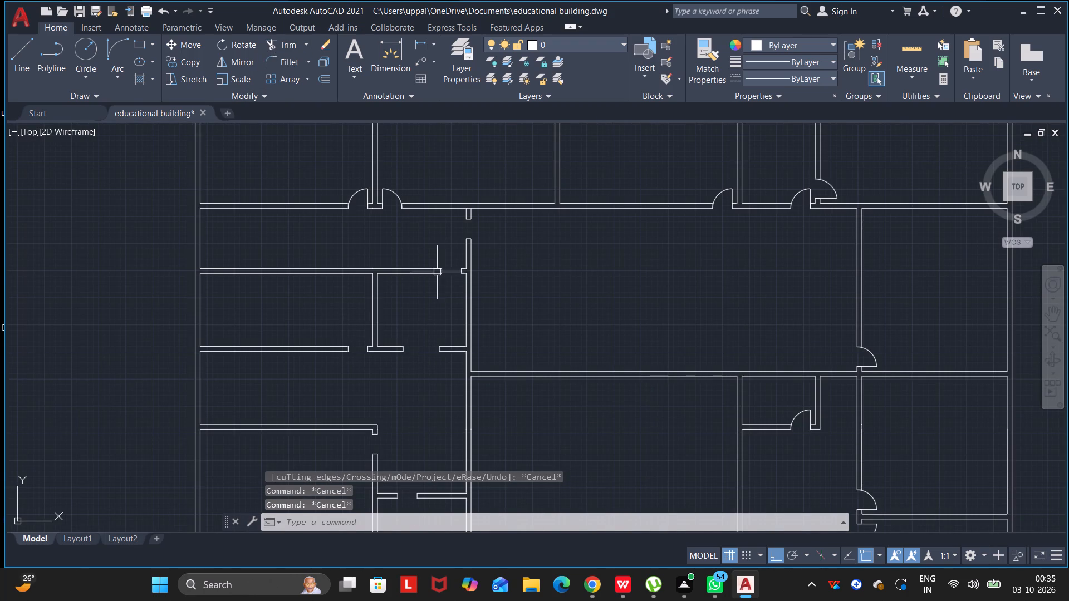
scroll(437, 272, "up", 2)
middle_click_drag(439, 277, 387, 377)
left_click_drag(438, 289, 387, 377)
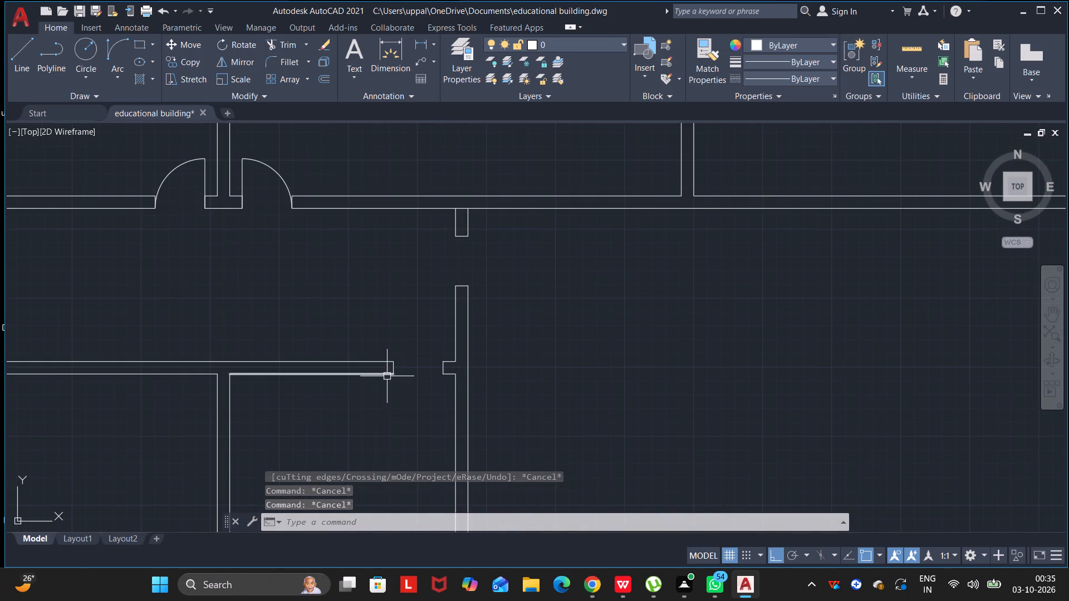
key("l")
key("Return")
left_click_drag(454, 235, 459, 236)
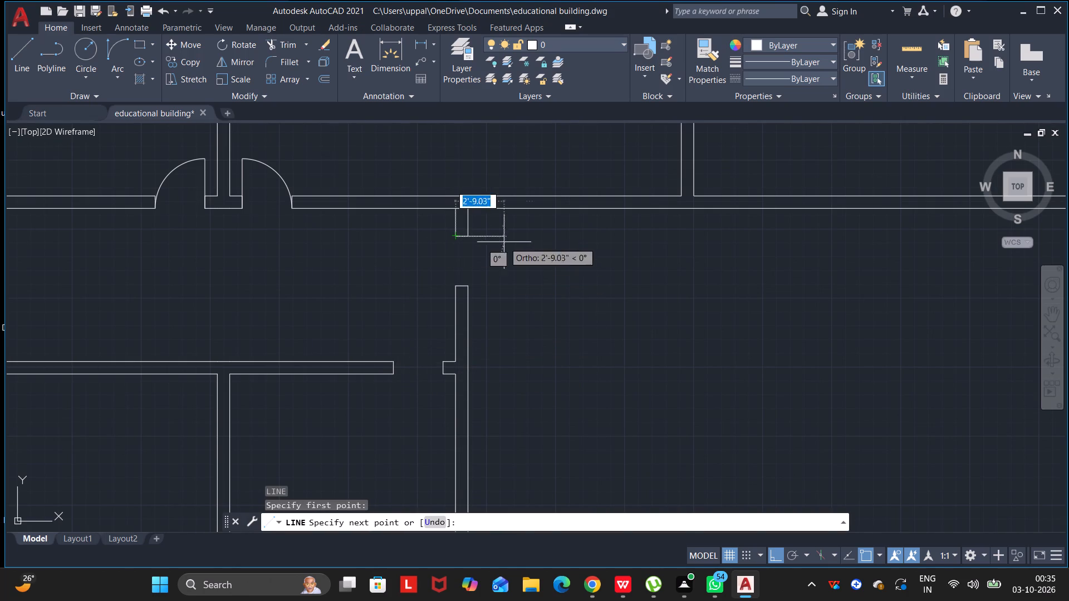
type("36")
key("Return")
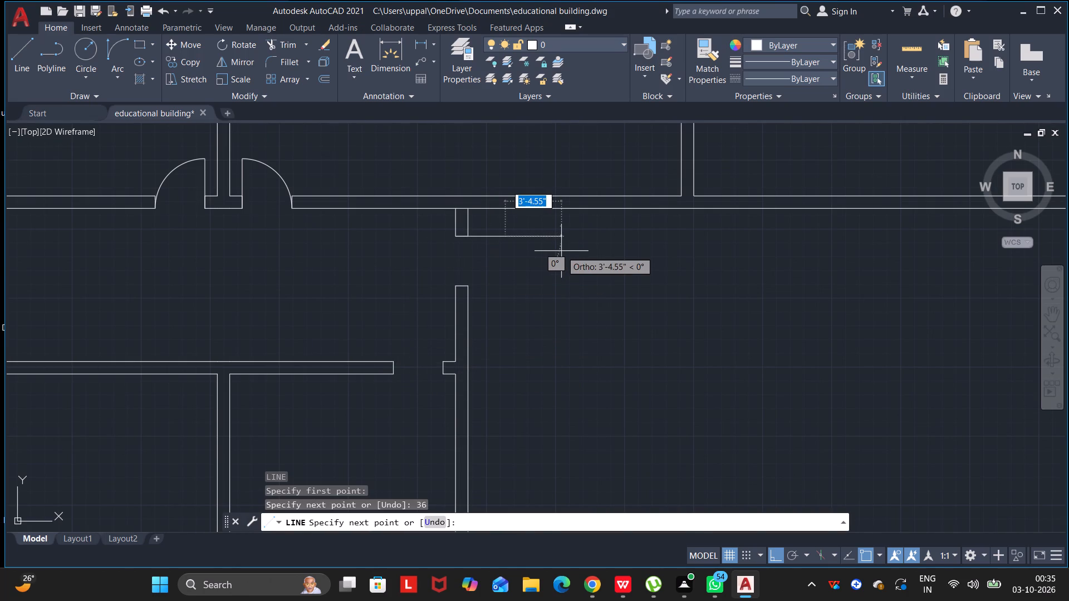
Draw the door swing arc at the central hall's left-wall opening, from the lower jamb's left corner to the leaf's free end, with a horizontal start tangent.
key("Escape")
key("Escape")
key("Escape")
key("Escape")
key("Escape")
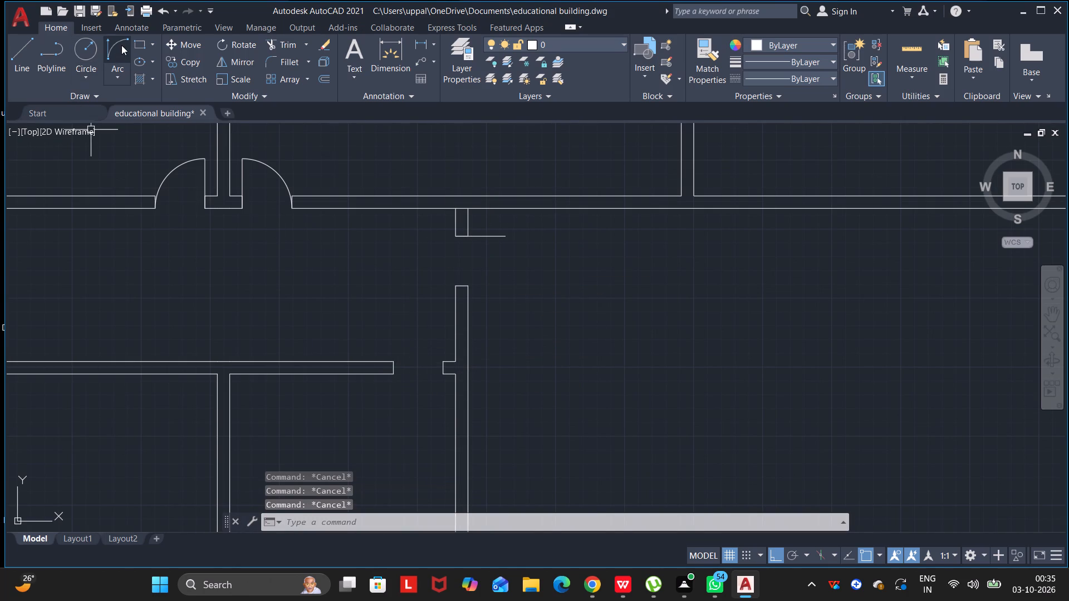
left_click(121, 45)
left_click(455, 286)
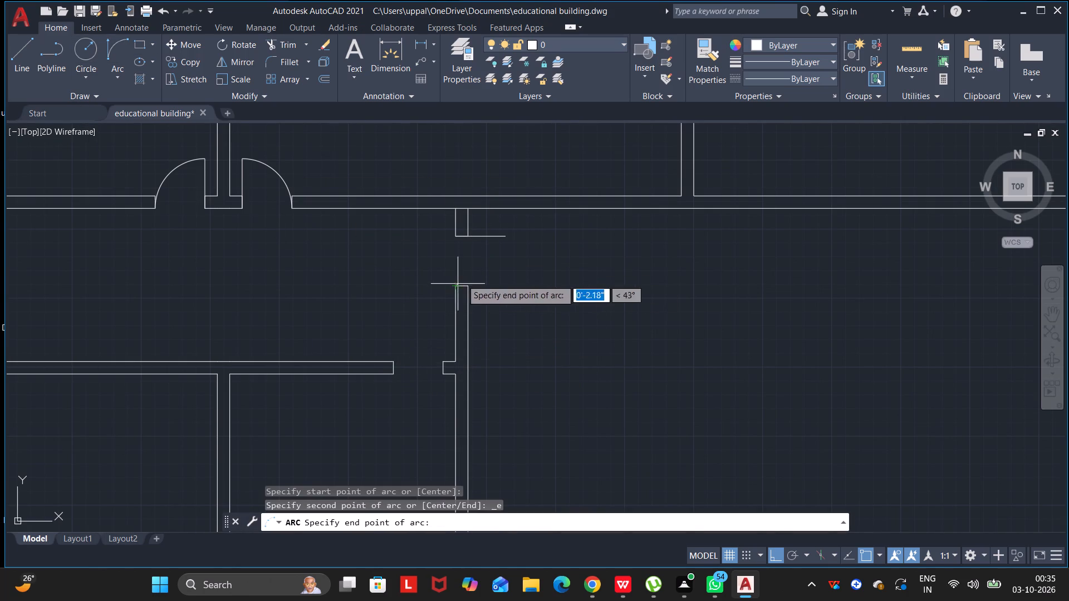
left_click(505, 239)
left_click(529, 279)
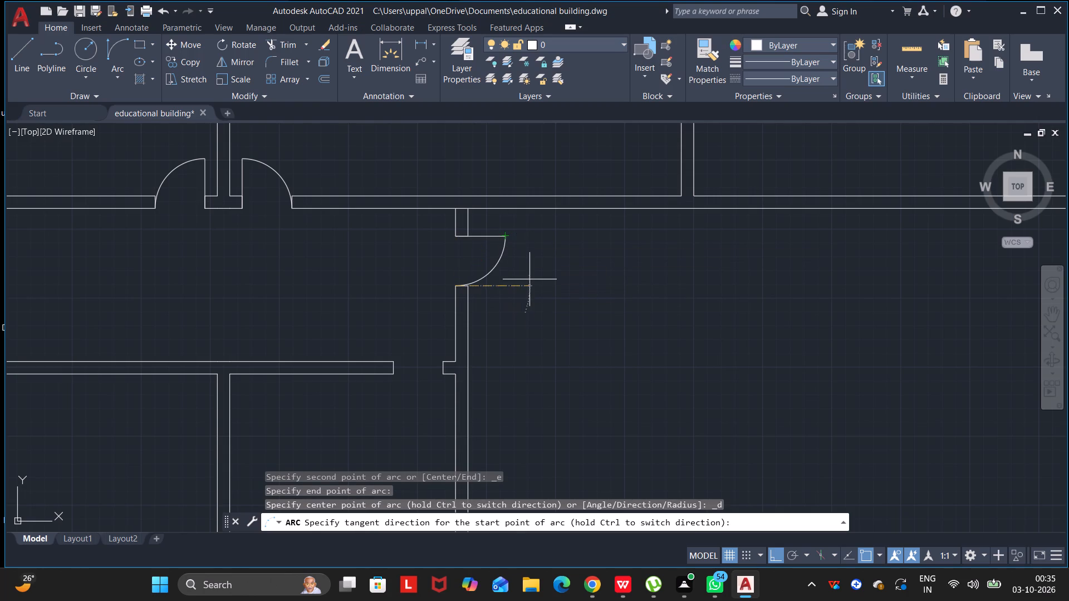
key("Escape")
key("Escape")
key("Escape")
key("Escape")
key("Escape")
Draw a 36-inch vertical door leaf line downward from the right jamb's upper corner at the small left-wing room's top-wall opening.
scroll(355, 342, "down", 2)
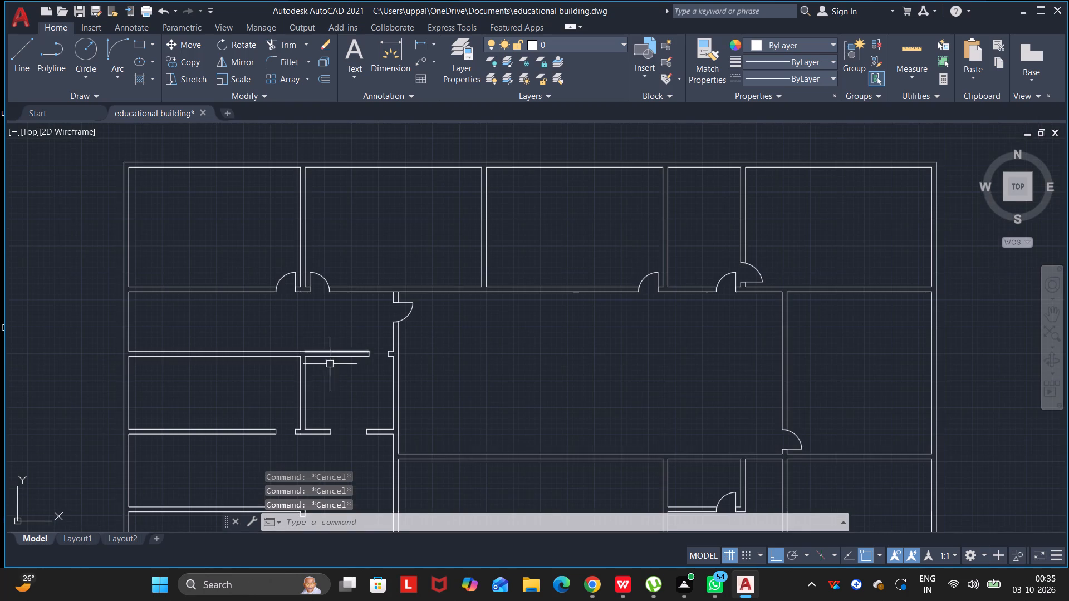
scroll(369, 373, "up", 1)
key("l")
key("Return")
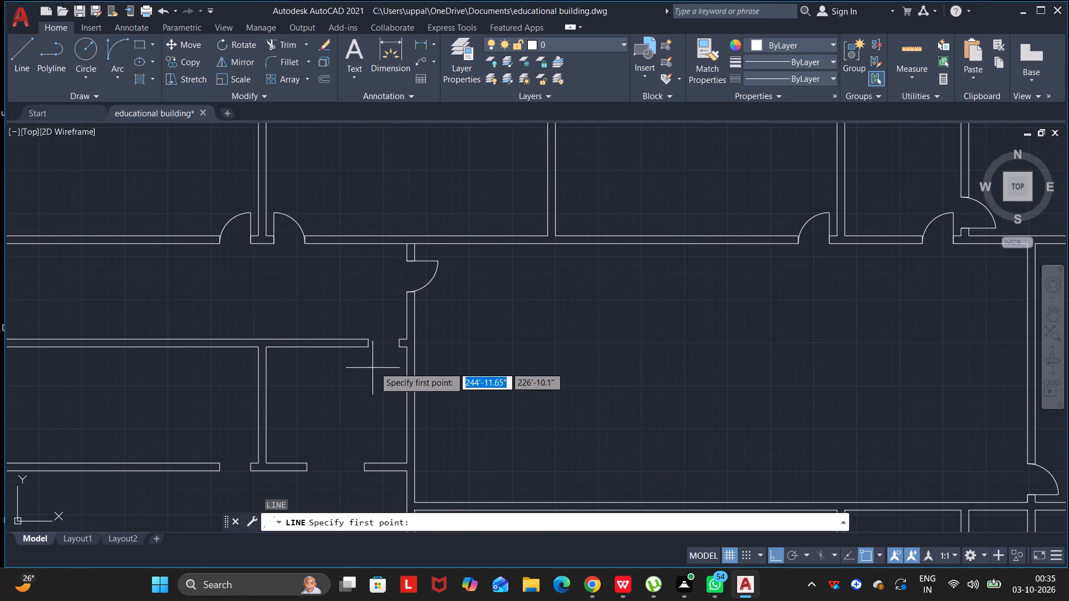
left_click(397, 339)
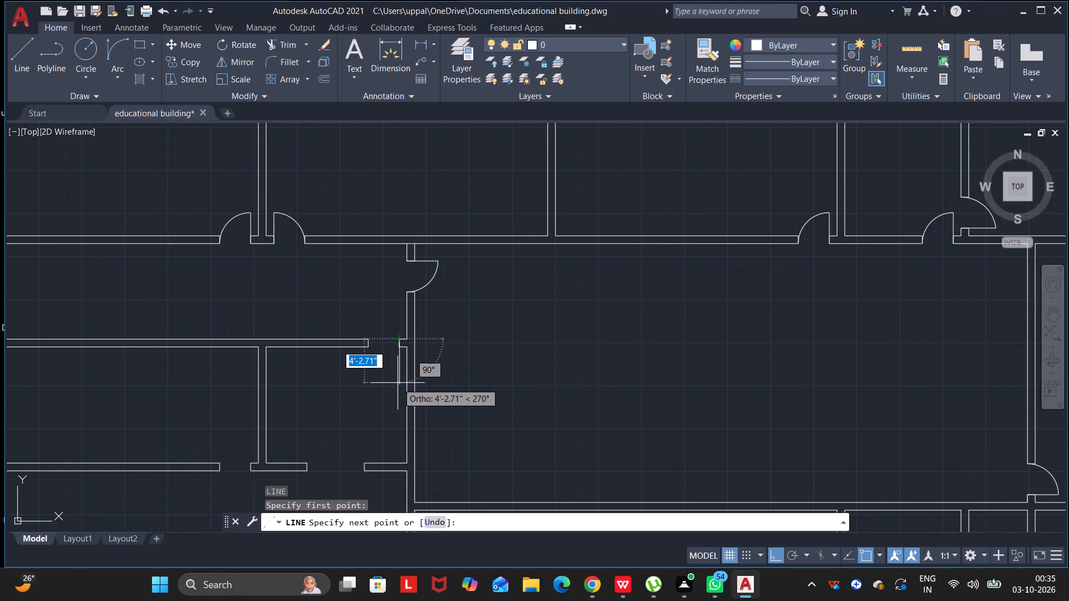
type("36")
key("Return")
left_click(398, 383)
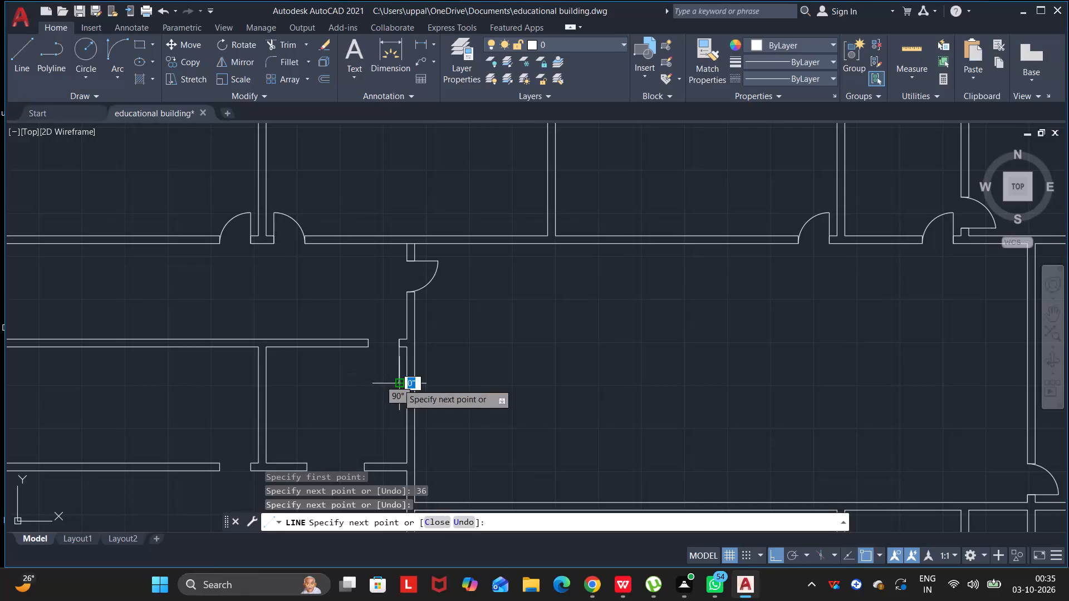
key("Escape")
key("Escape")
key("Escape")
key("Escape")
key("Escape")
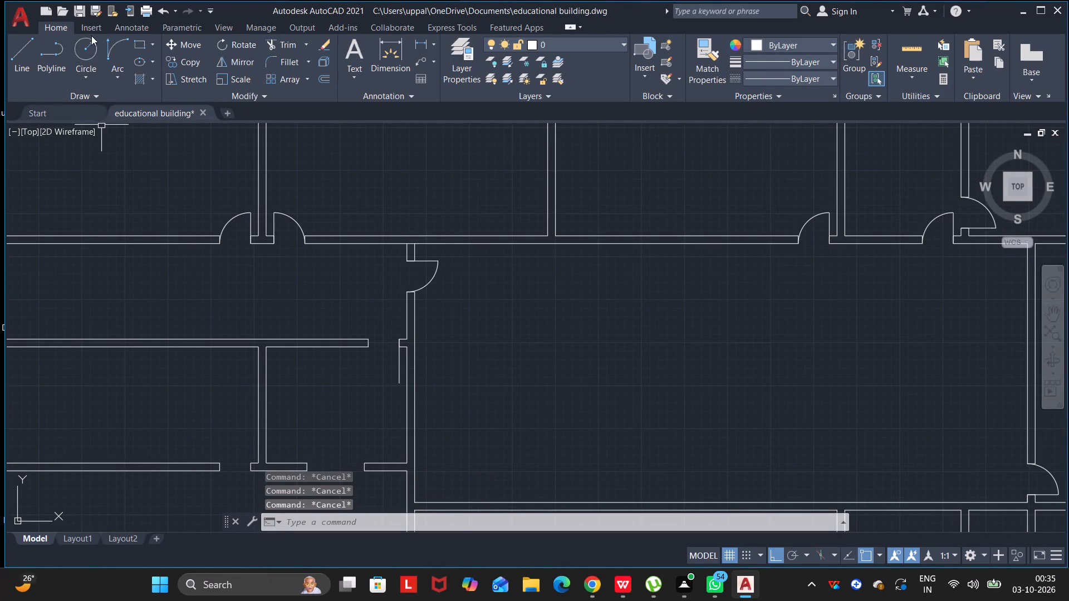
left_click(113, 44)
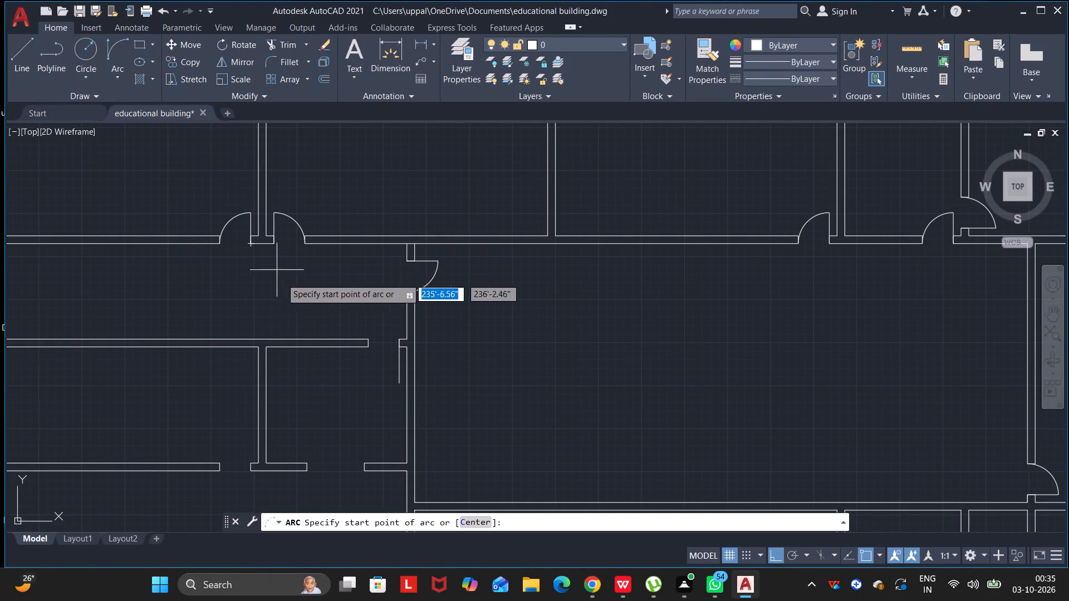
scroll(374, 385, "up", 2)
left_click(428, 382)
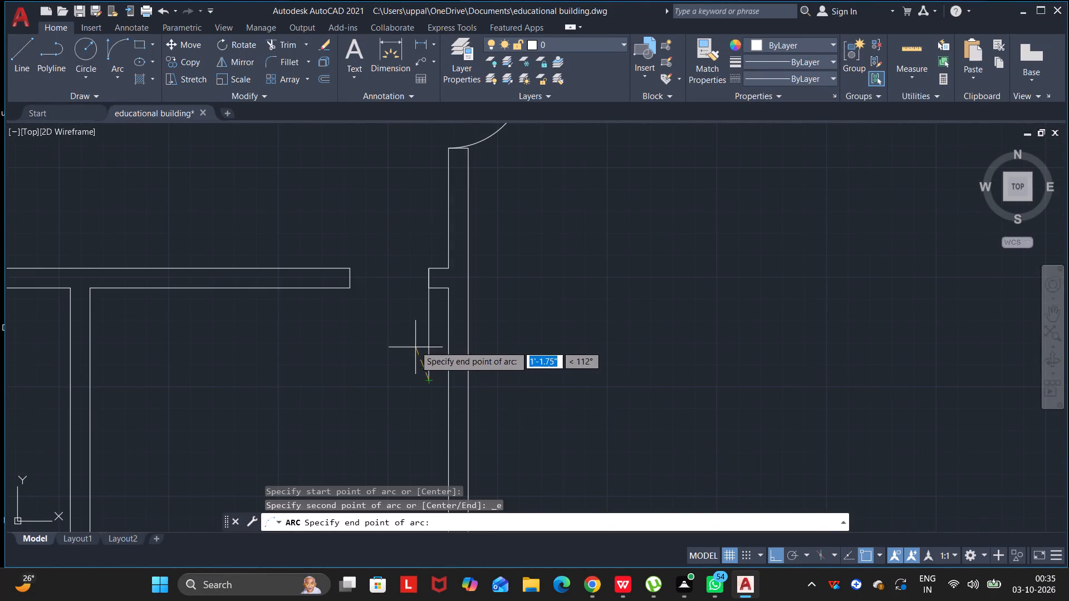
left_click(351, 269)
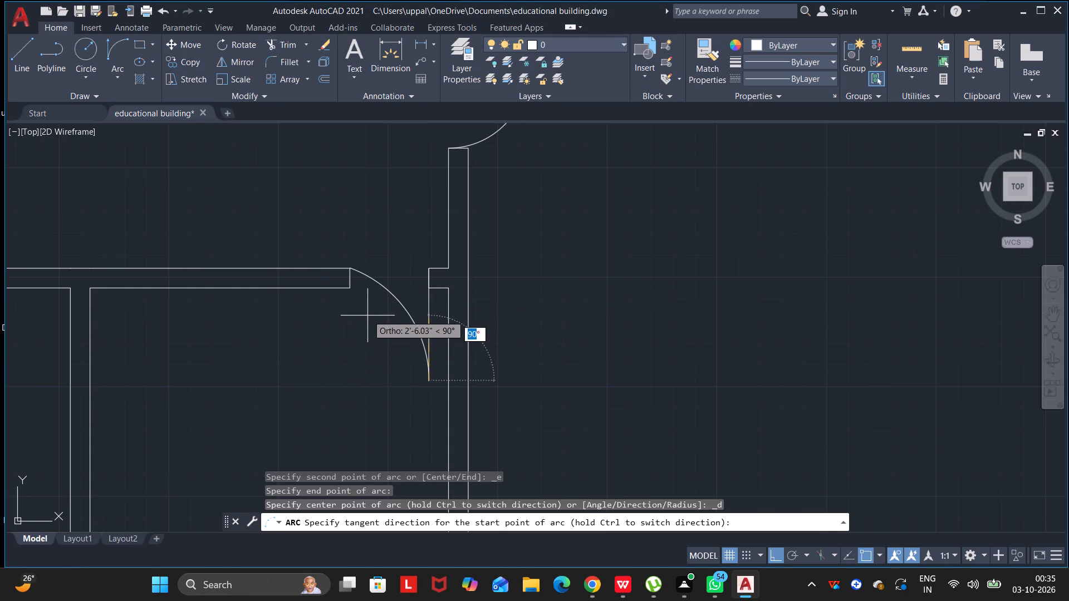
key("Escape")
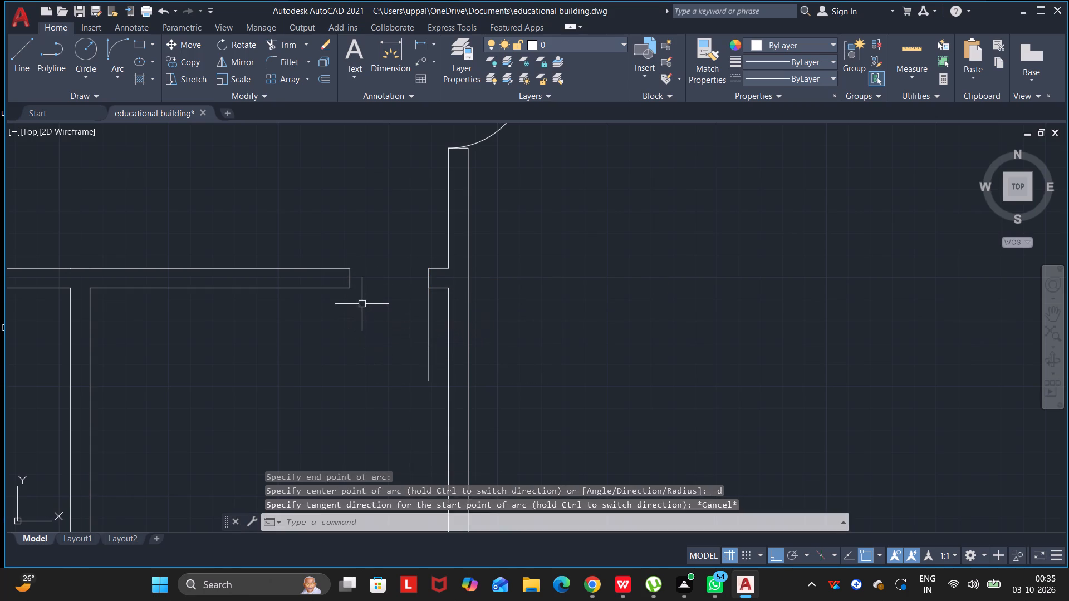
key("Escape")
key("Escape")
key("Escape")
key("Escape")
Delete the surplus line segment extending below the 36-inch door leaf at the small room's top-wall opening.
left_click(428, 323)
key("Escape")
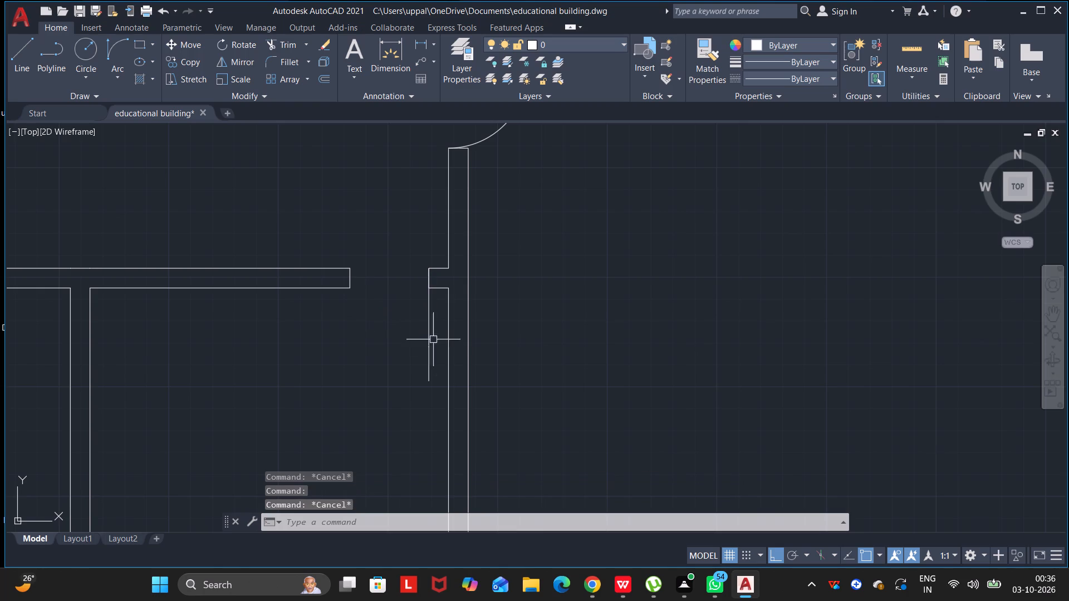
key("Escape")
key("Escape")
left_click(431, 365)
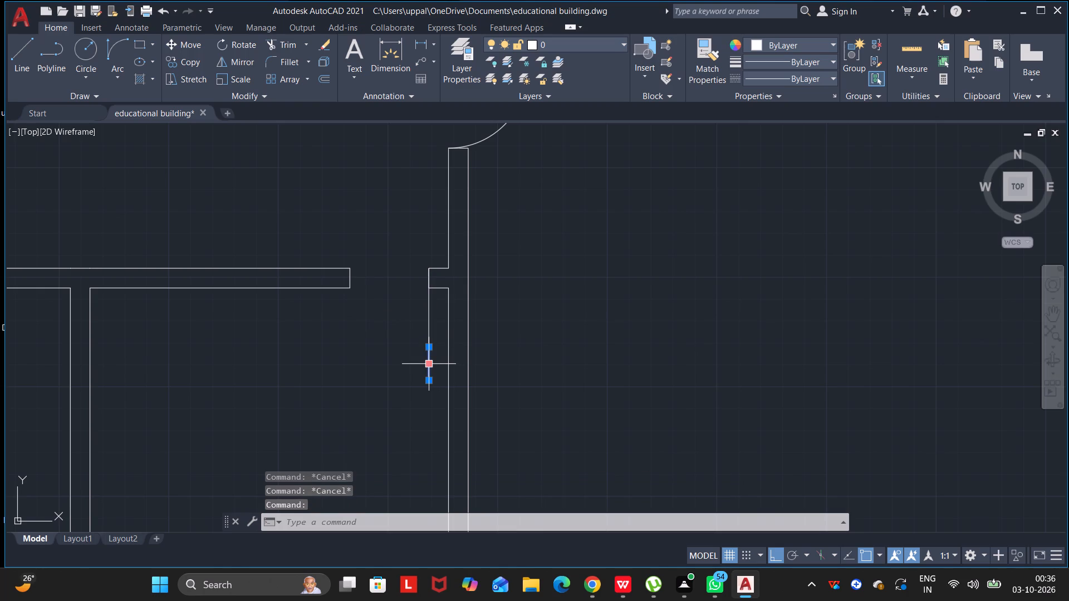
key("Delete")
Draw the swing arc at the small room's top-wall opening, from the left jamb's upper corner to the leaf's lower end, with a vertical start tangent.
left_click(135, 51)
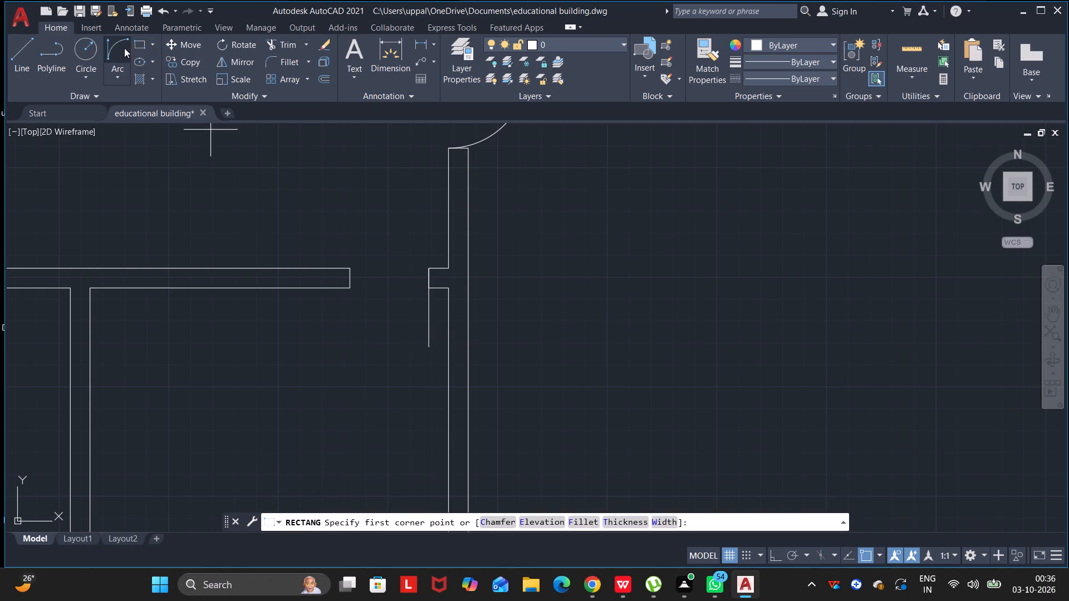
left_click(124, 48)
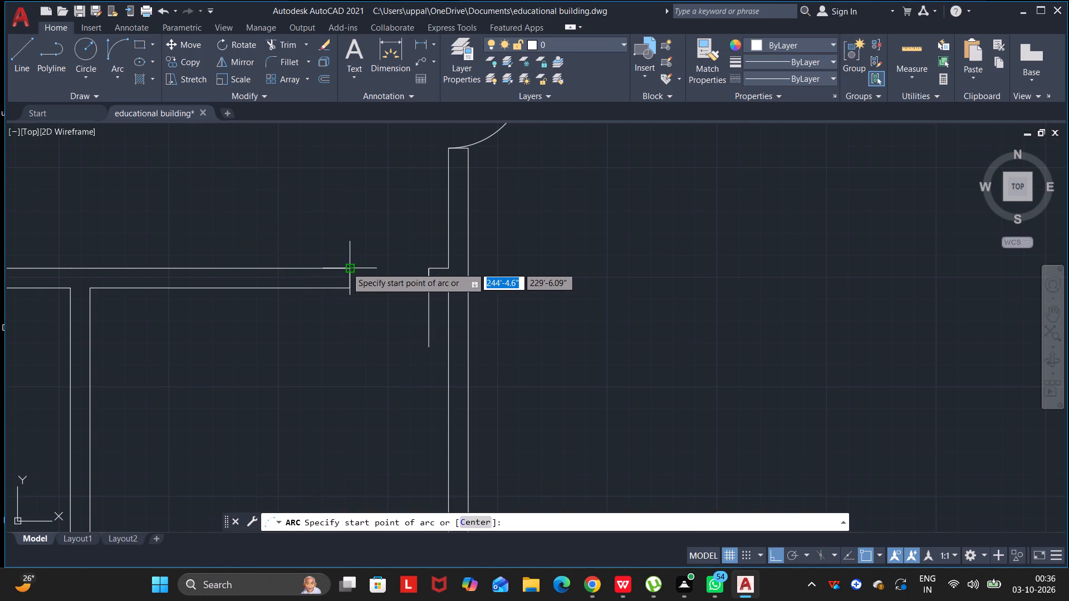
left_click(347, 267)
left_click(428, 344)
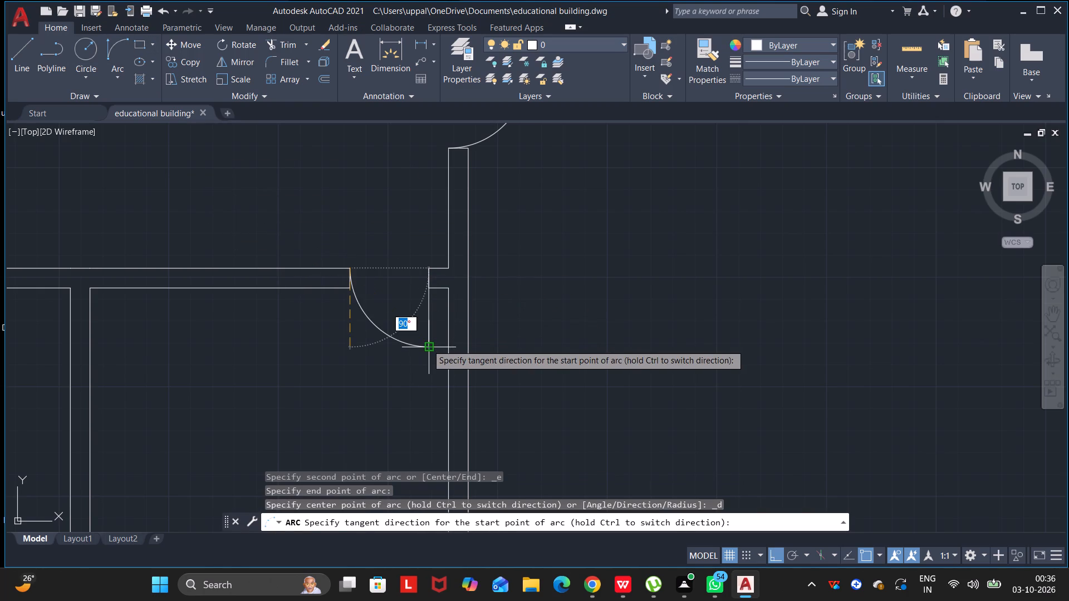
left_click(422, 347)
left_click(400, 347)
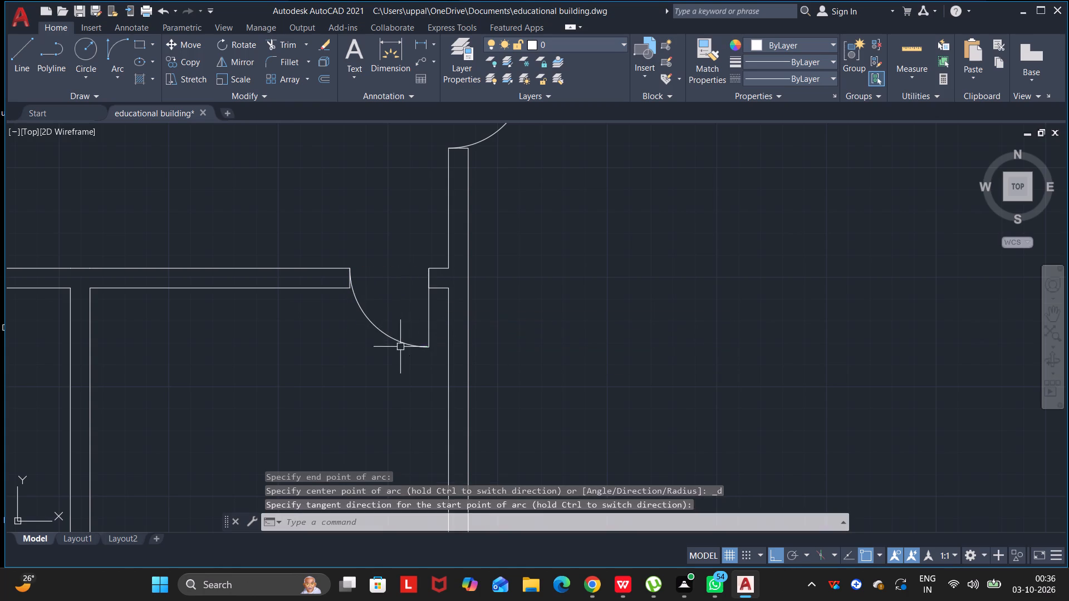
key("Escape")
key("Escape")
key("Escape")
key("Escape")
key("Escape")
scroll(403, 323, "down", 2)
key("Escape")
key("Escape")
key("Escape")
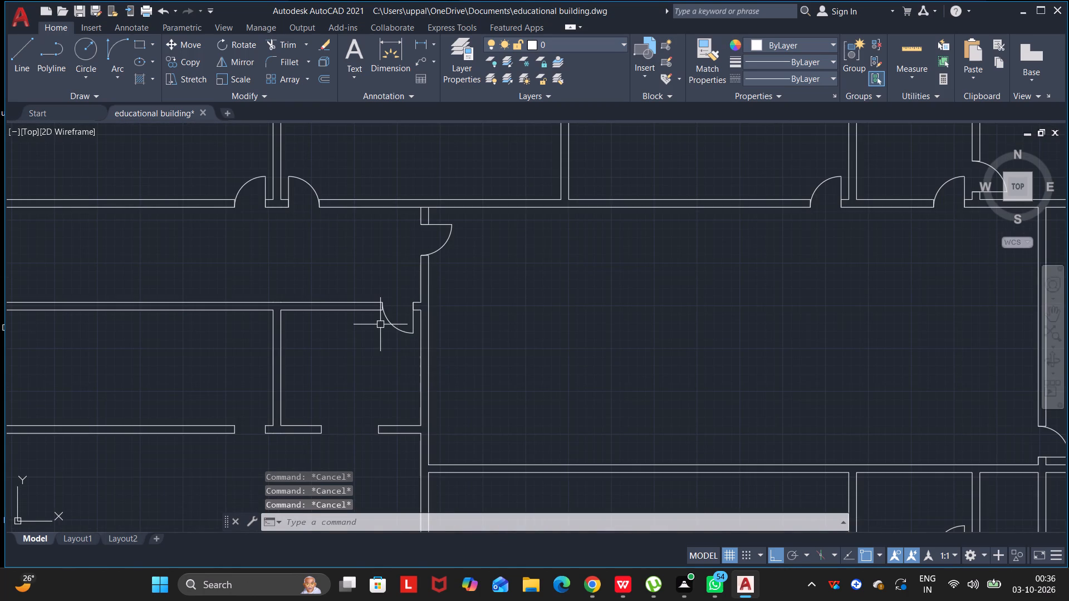
key("Escape")
Draw a 36-inch door leaf line upward from the right jamb's lower corner at the bottom-wall opening just left of the small room's partition.
middle_click_drag(362, 381, 505, 315)
left_click_drag(362, 381, 505, 315)
scroll(450, 370, "up", 1)
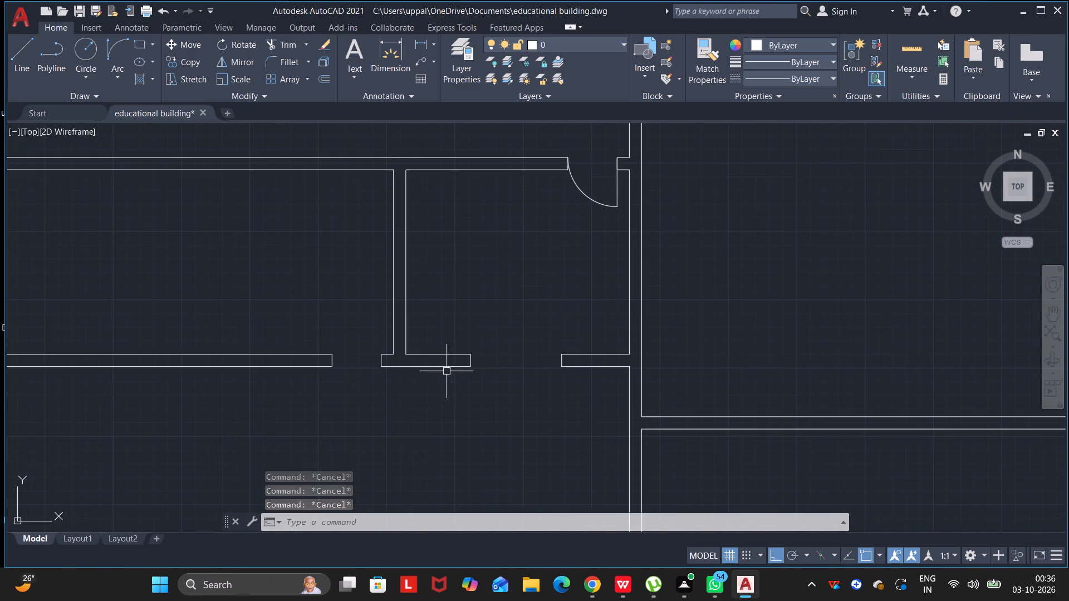
left_click(31, 44)
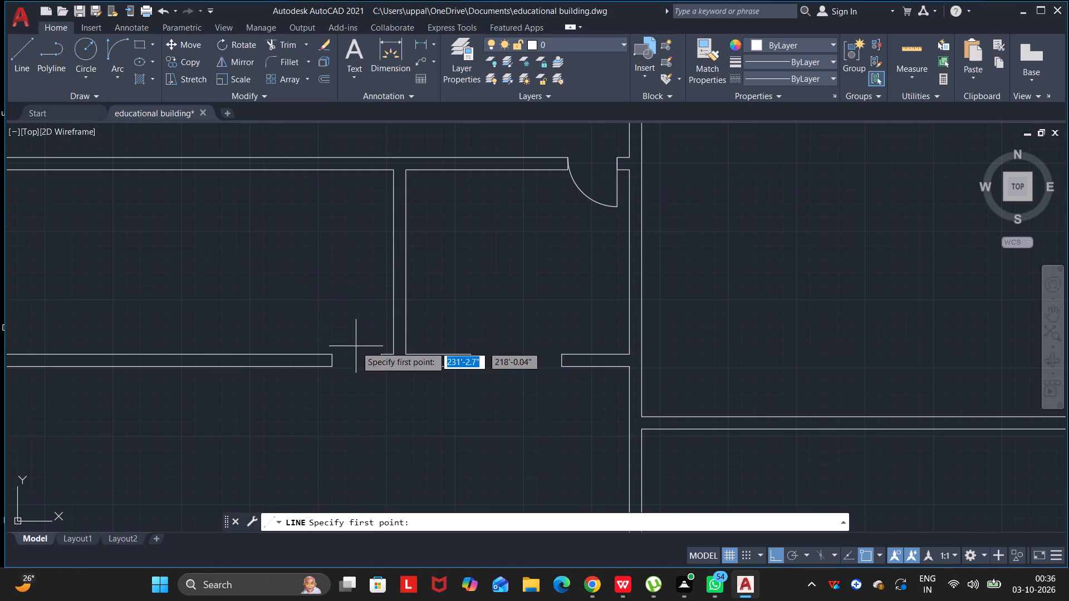
left_click_drag(378, 369, 378, 363)
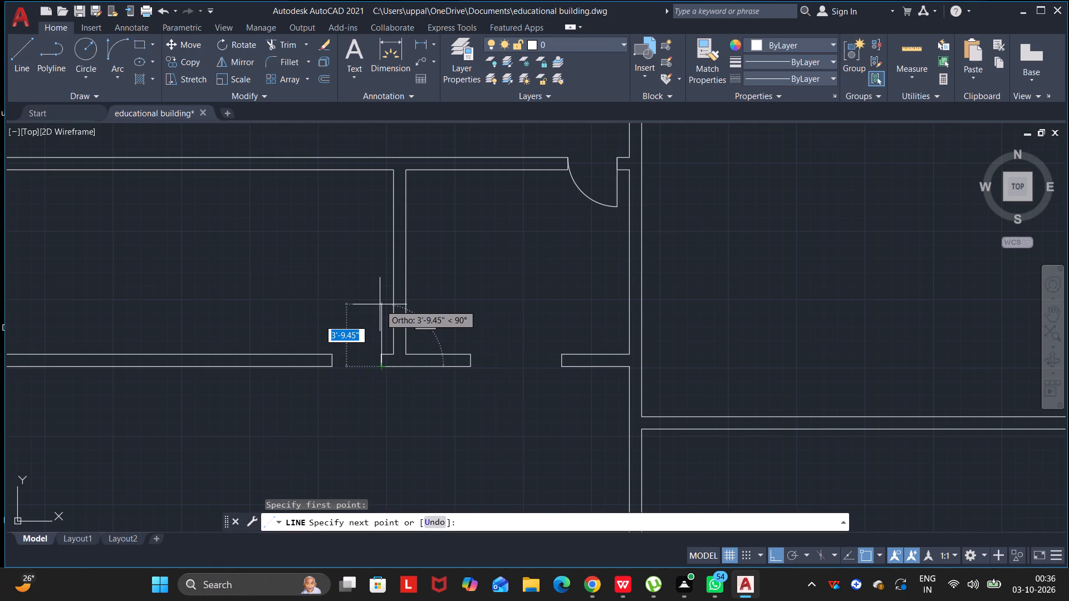
type("36")
key("Return")
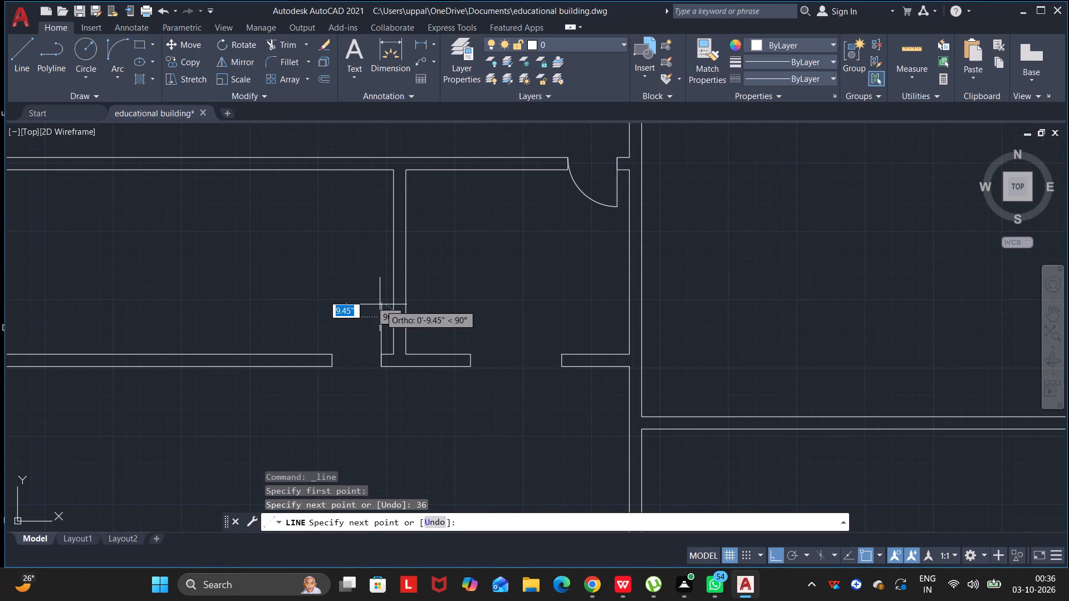
key("Escape")
key("Escape")
key("Escape")
key("Escape")
key("Escape")
key("Escape")
Draw the swing arc for this leaf, from its upper end to the opposite jamb's lower corner, with a horizontal start tangent.
left_click(122, 45)
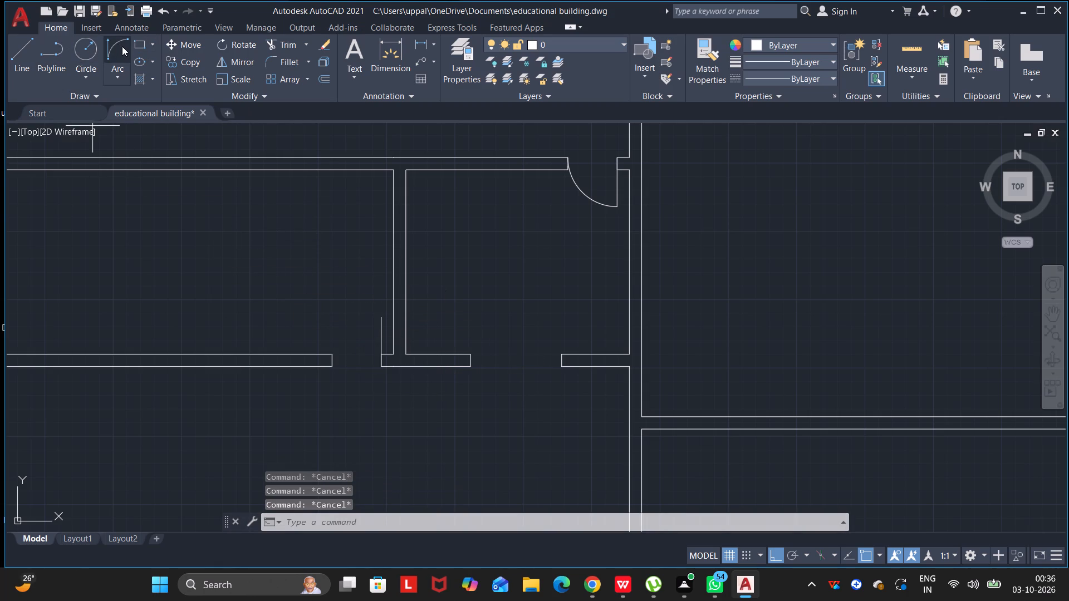
left_click(380, 317)
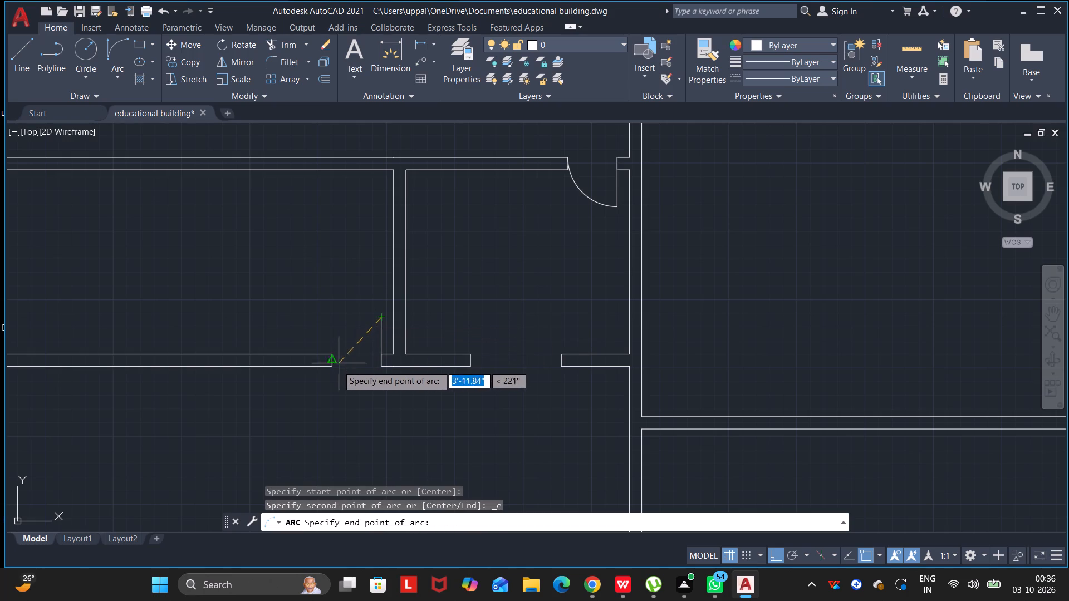
left_click(334, 366)
left_click(334, 324)
key("grave")
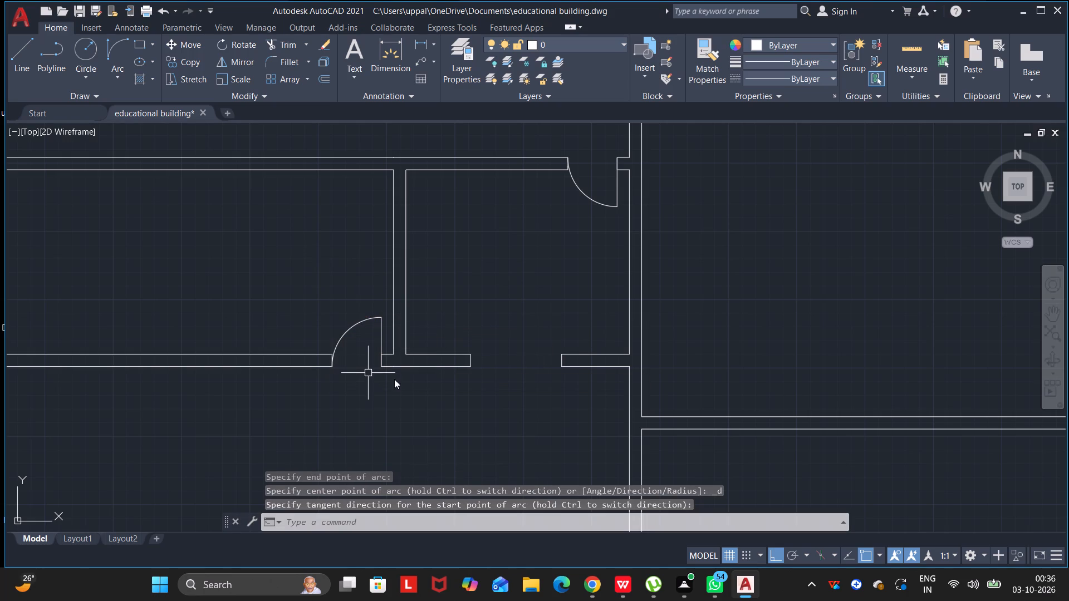
key("grave")
key("grave")
key("grave")
key("Escape")
key("Escape")
key("Escape")
key("Escape")
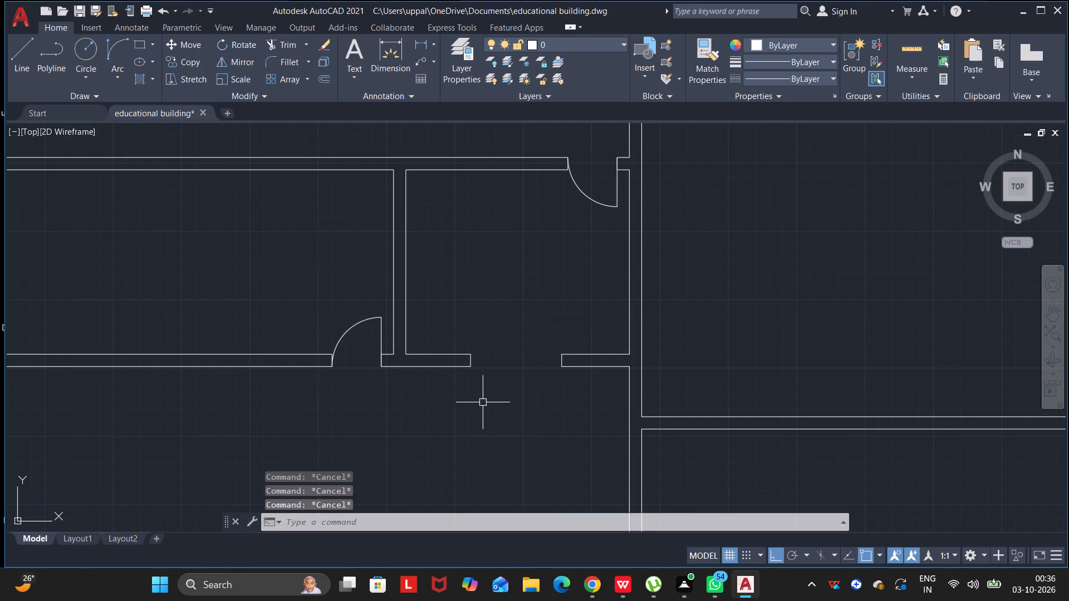
key("Escape")
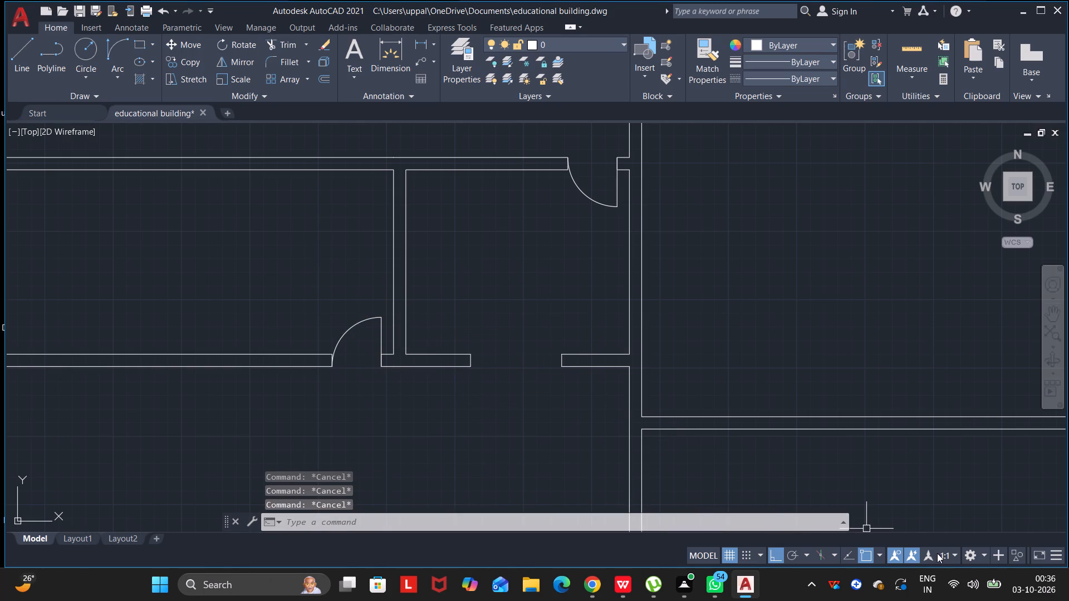
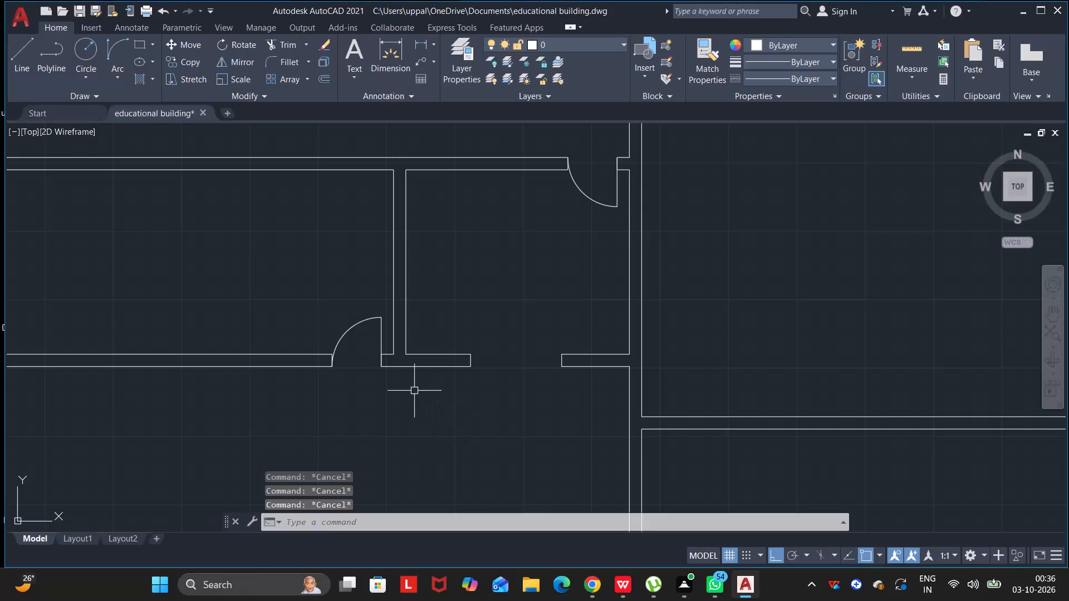
Draw a 36-inch horizontal door leaf line leftward from the upper jamb's right corner at the vertical wall opening below the small room.
scroll(414, 391, "down", 1)
scroll(414, 391, "up", 1)
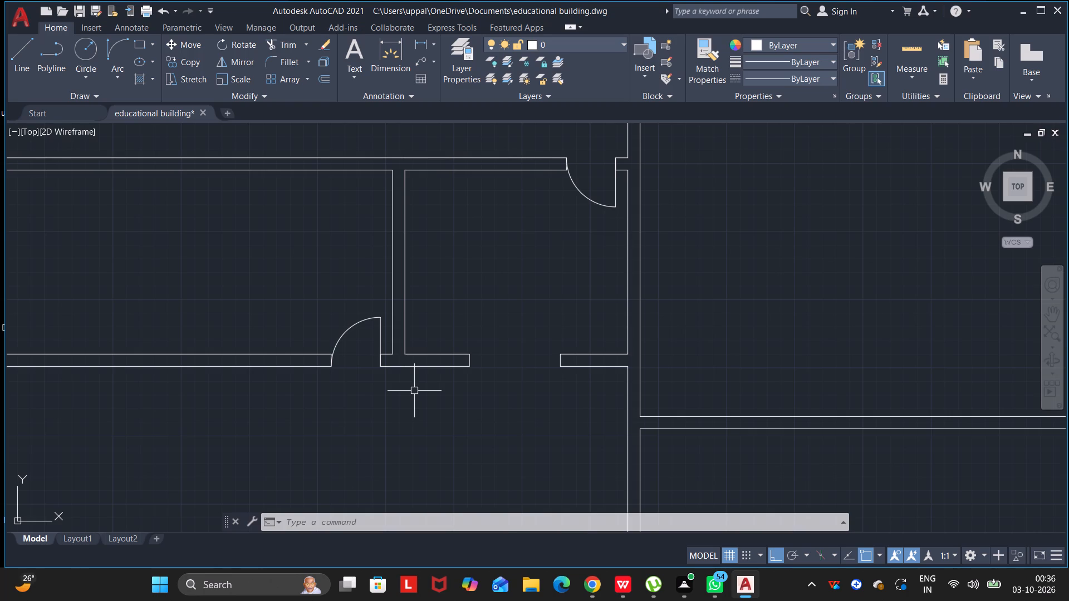
scroll(407, 380, "down", 2)
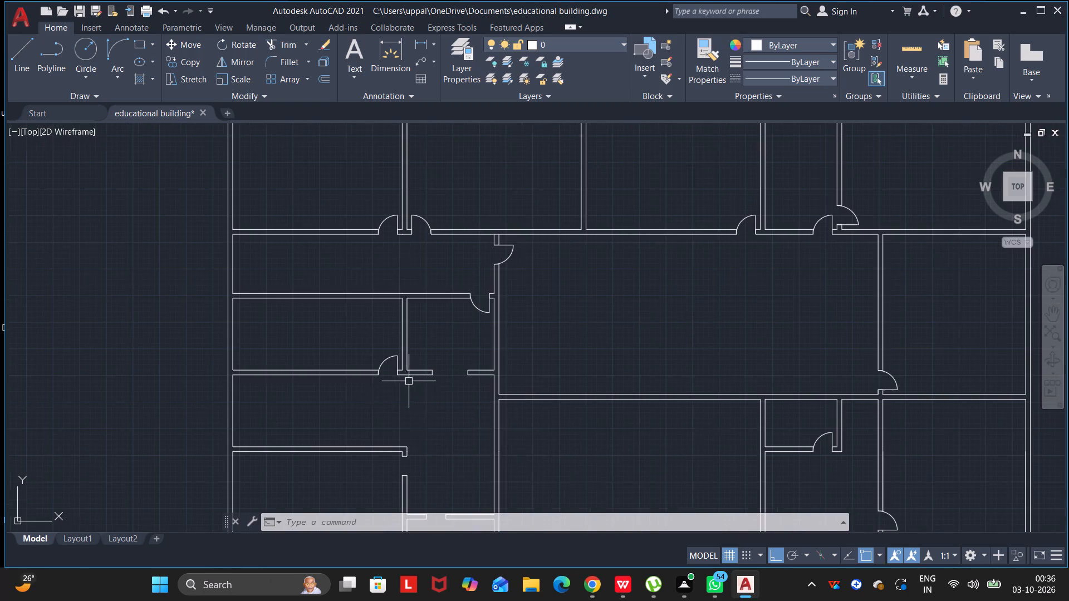
middle_click_drag(428, 441, 424, 329)
left_click_drag(425, 436, 424, 329)
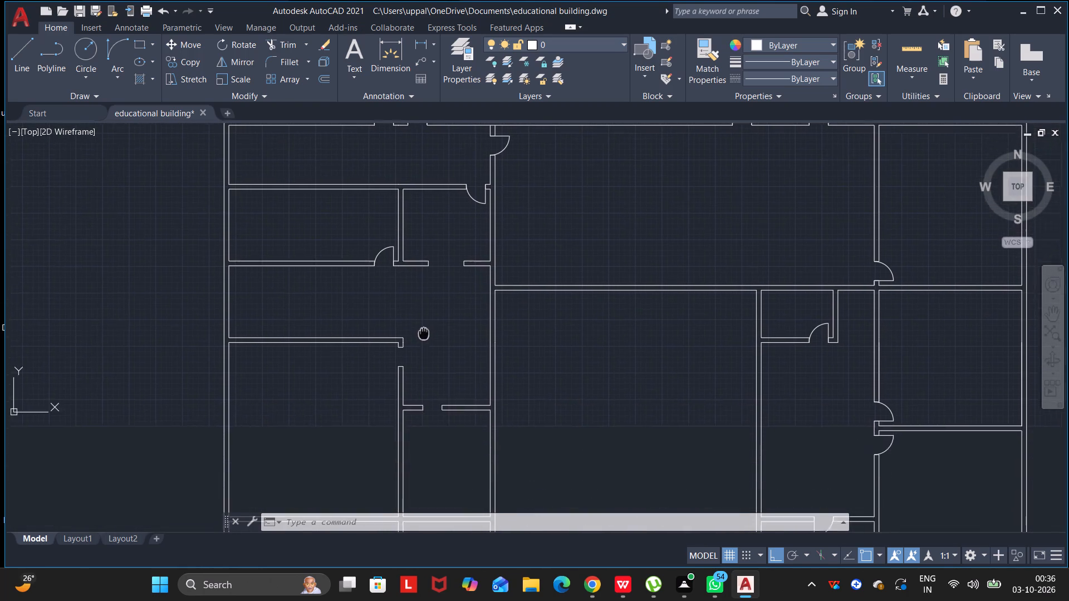
left_click_drag(424, 329, 431, 308)
middle_click_drag(424, 329, 431, 308)
scroll(429, 391, "up", 2)
key("l")
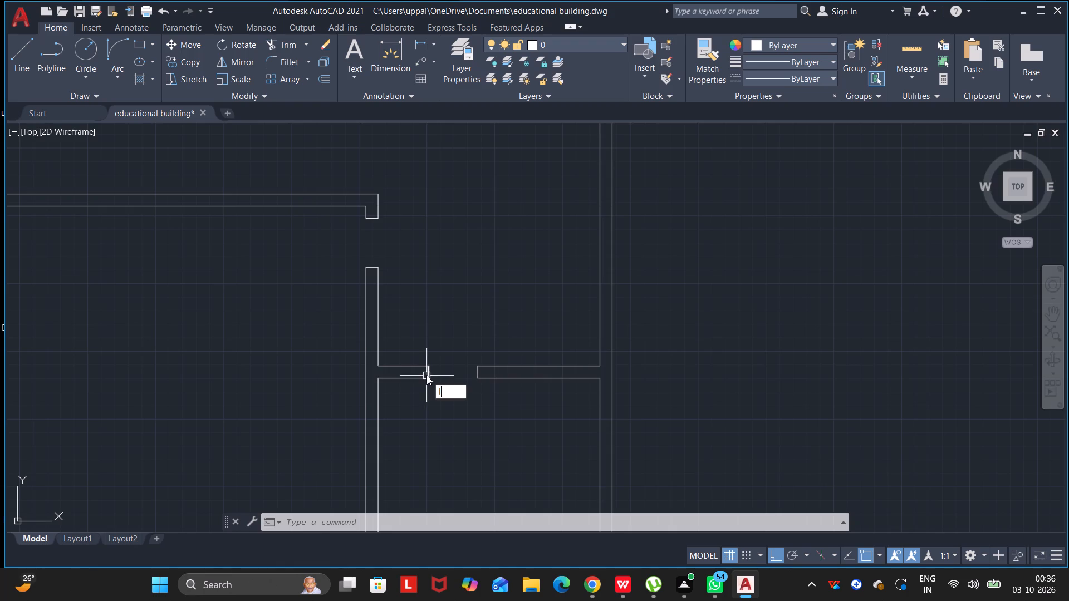
key("Return")
left_click(378, 218)
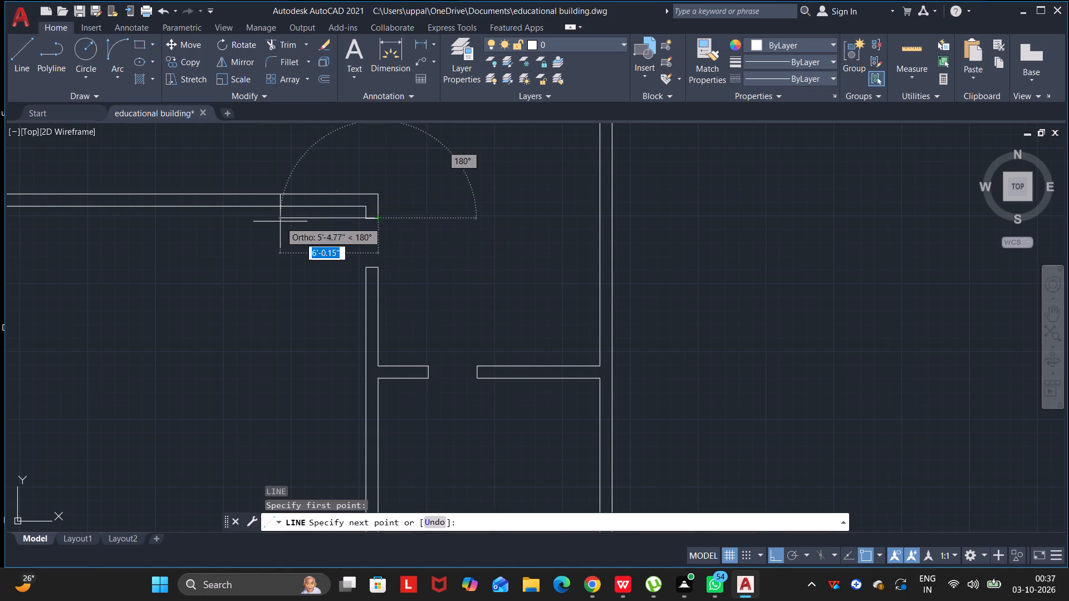
type("36")
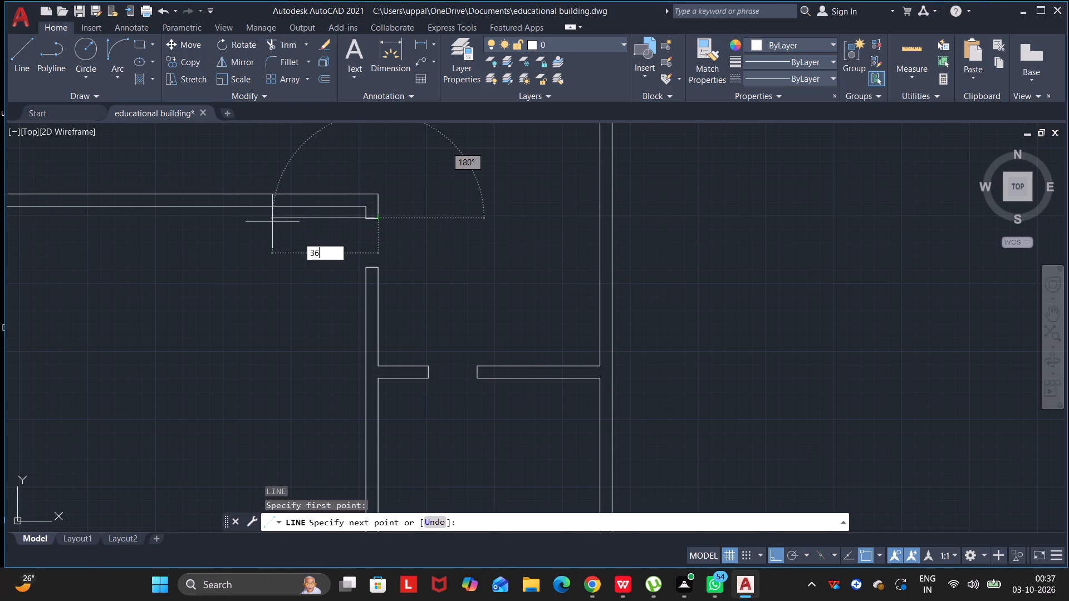
key("Return")
key("Escape")
key("Escape")
key("Escape")
key("Escape")
key("Escape")
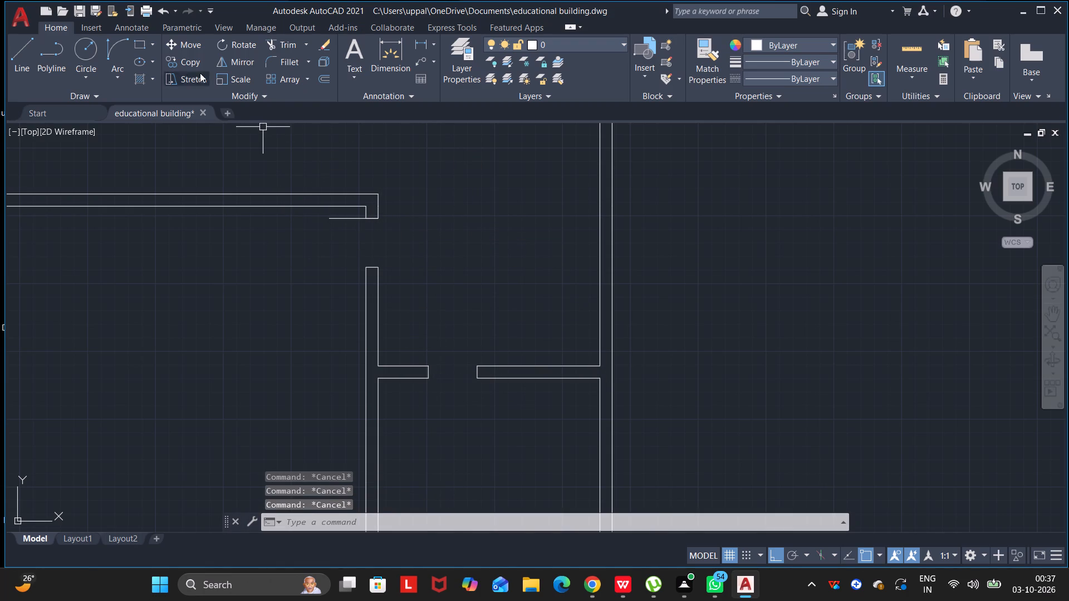
Draw this door's swing arc from the lower jamb's right corner to the leaf's left end, with a horizontal start tangent.
left_click(112, 45)
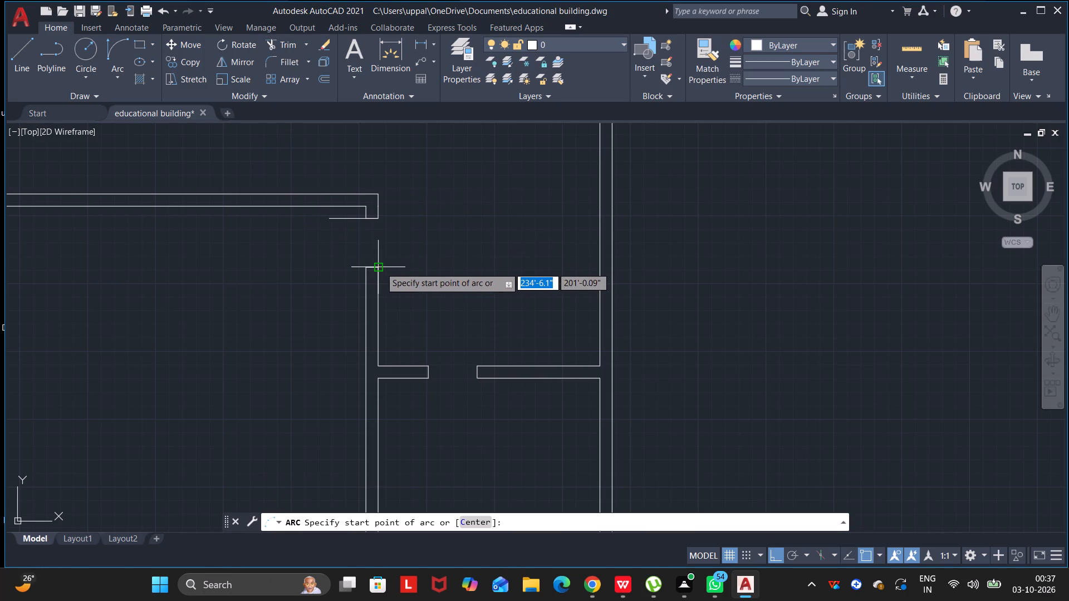
left_click(380, 267)
left_click(331, 221)
left_click(314, 252)
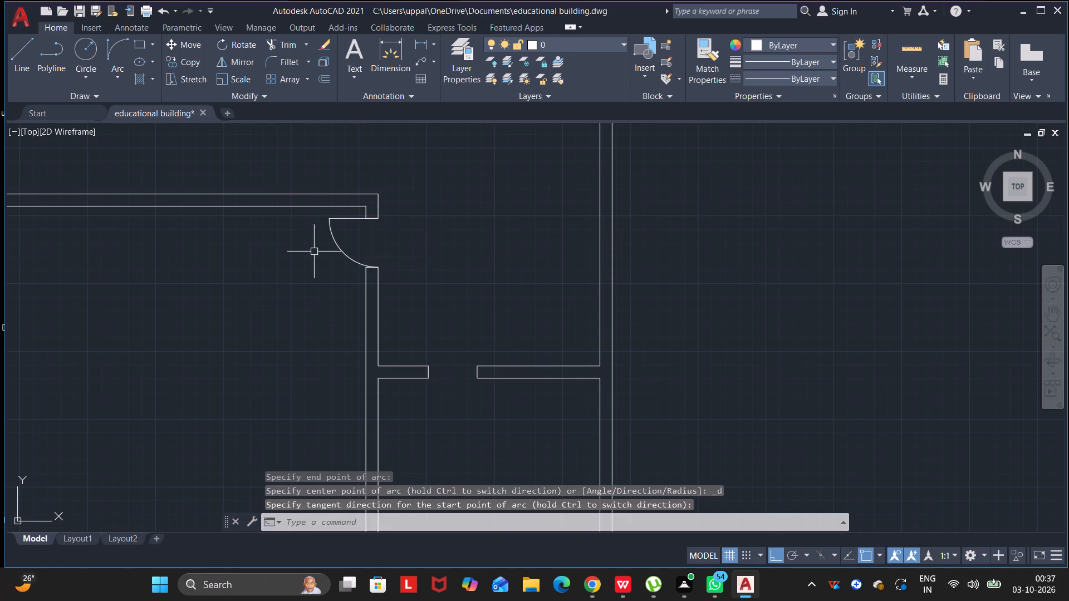
key("Escape")
key("Escape")
key("Escape")
key("Escape")
key("Escape")
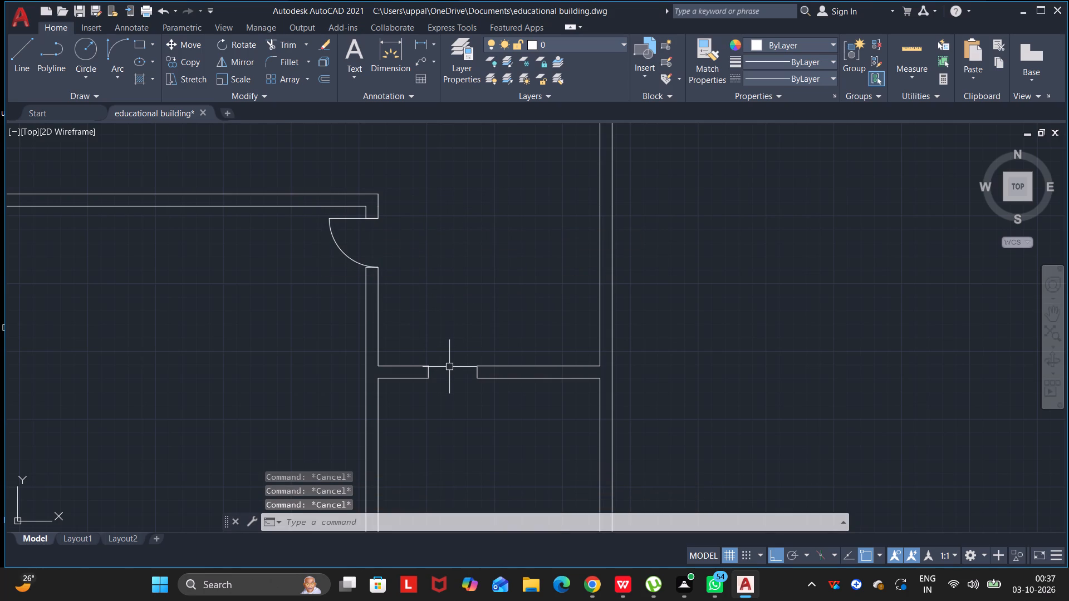
Draw a 36-inch door leaf line downward from the left jamb's upper corner at the nearby horizontal wall opening.
key("l")
key("Return")
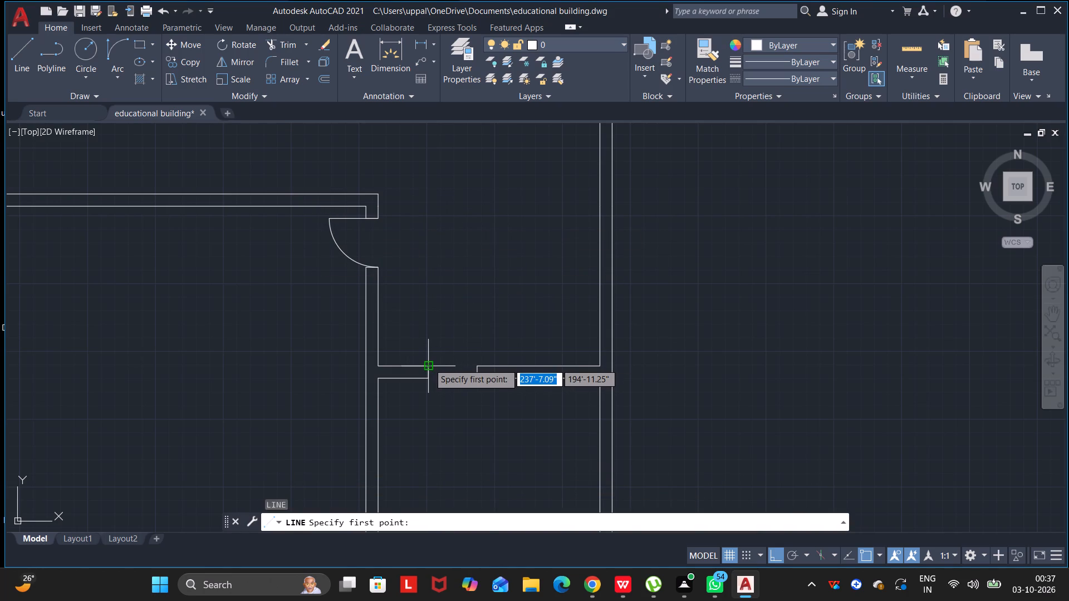
left_click(429, 363)
type("36")
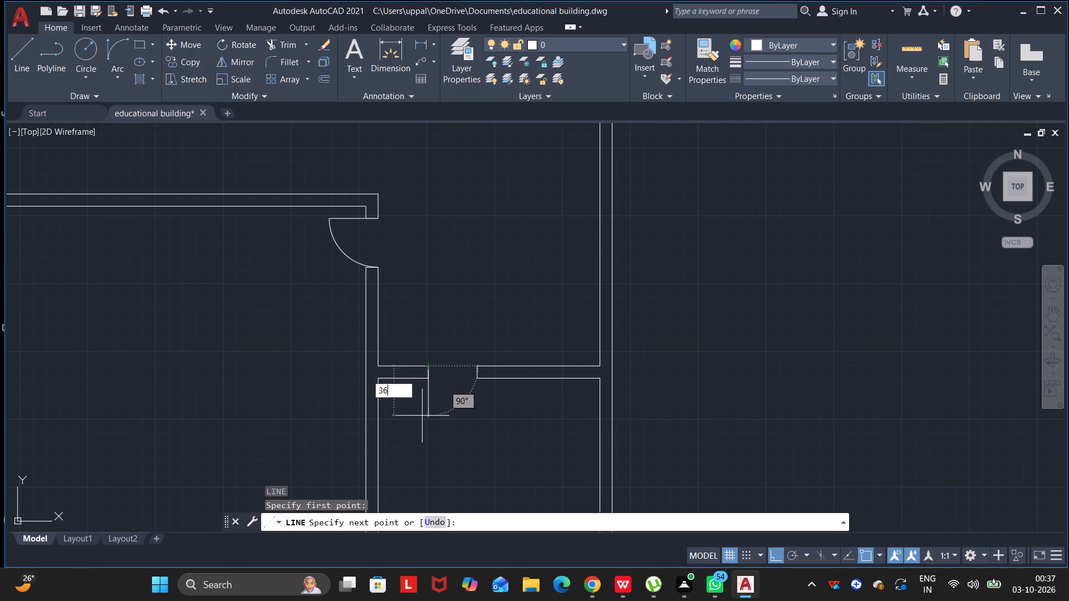
key("Return")
key("Escape")
key("Escape")
key("Escape")
key("Escape")
key("Escape")
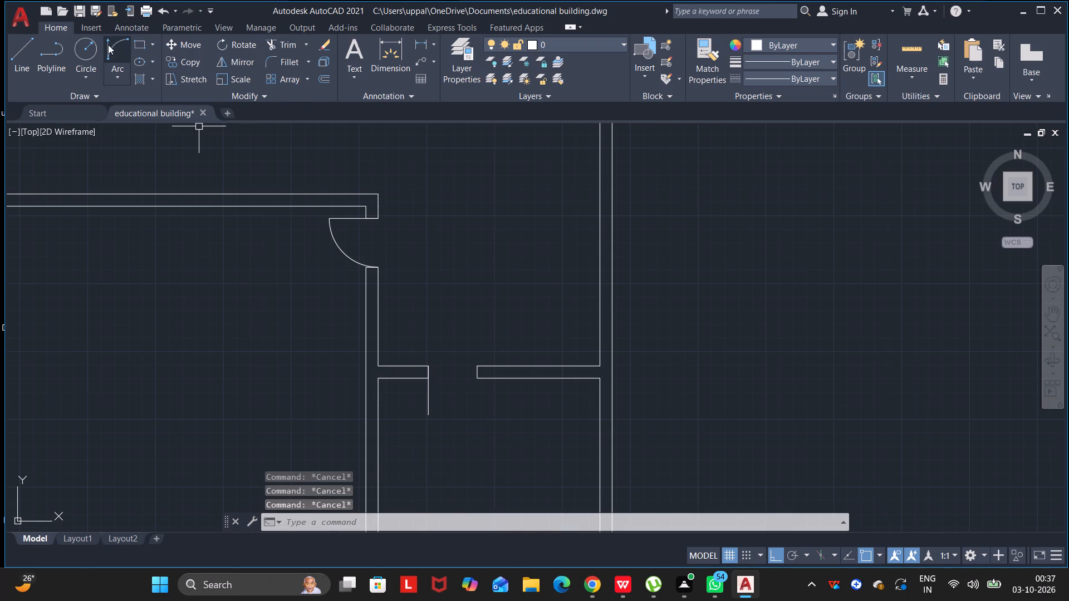
Draw this leaf's swing arc from its lower end to the opposite jamb's upper corner, with a horizontal start tangent.
left_click(112, 44)
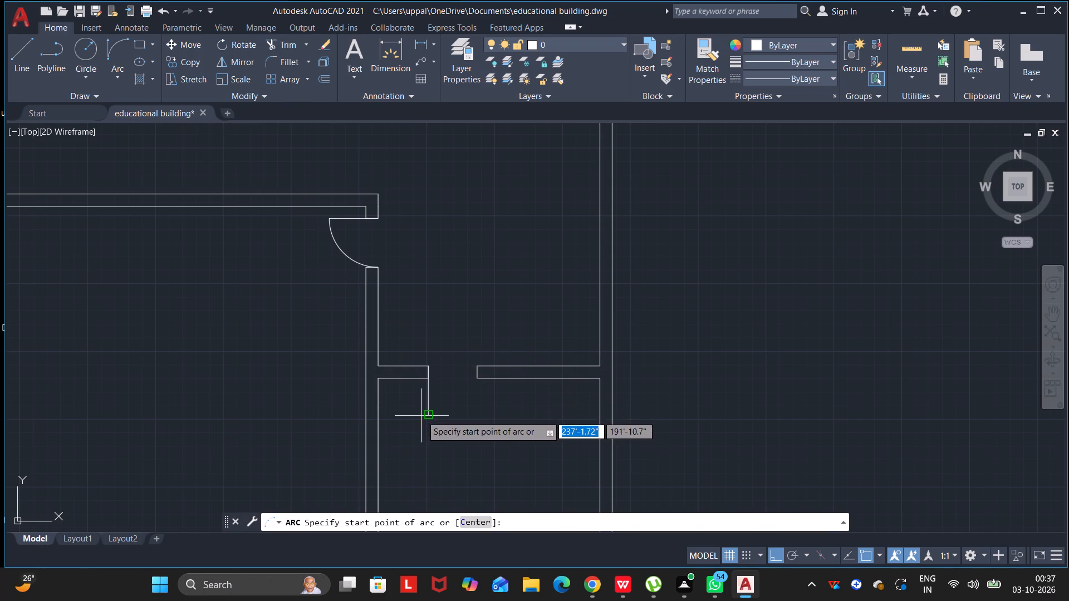
left_click_drag(429, 414, 430, 409)
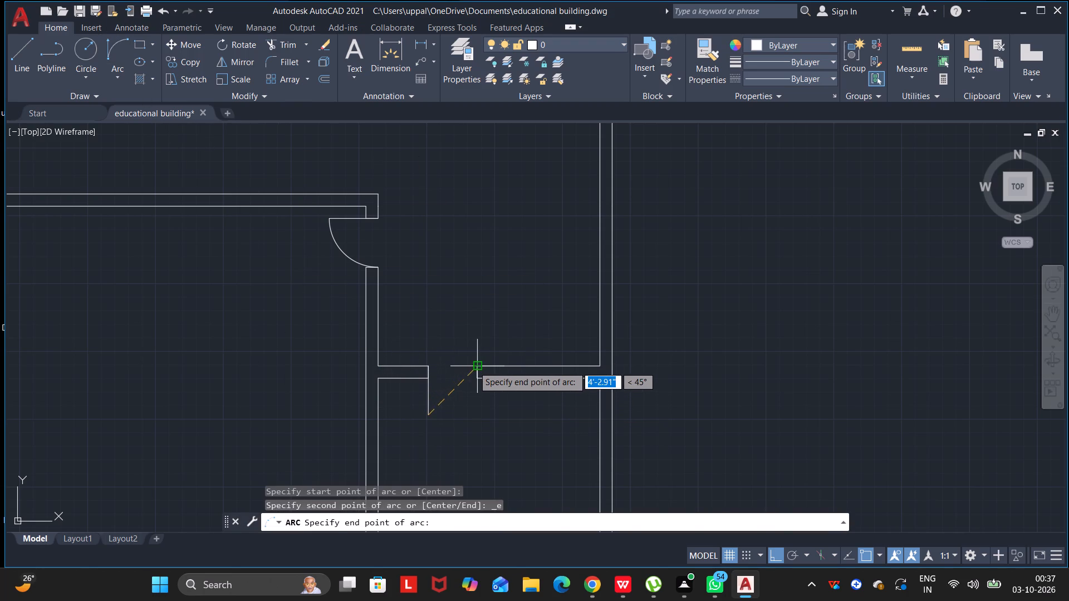
left_click(474, 366)
left_click(484, 407)
key("Escape")
key("Escape")
key("Escape")
Draw a 36-inch door leaf line leftward from the lower jamb's right corner at the bottom-left room's partition opening.
scroll(509, 350, "down", 2)
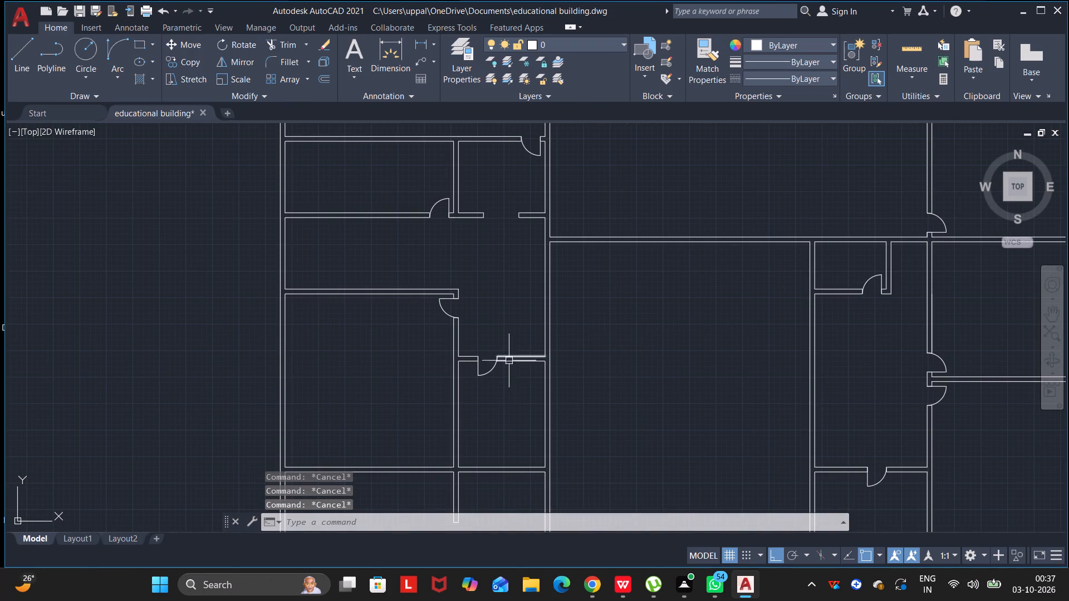
middle_click_drag(504, 395, 528, 241)
left_click_drag(504, 395, 528, 241)
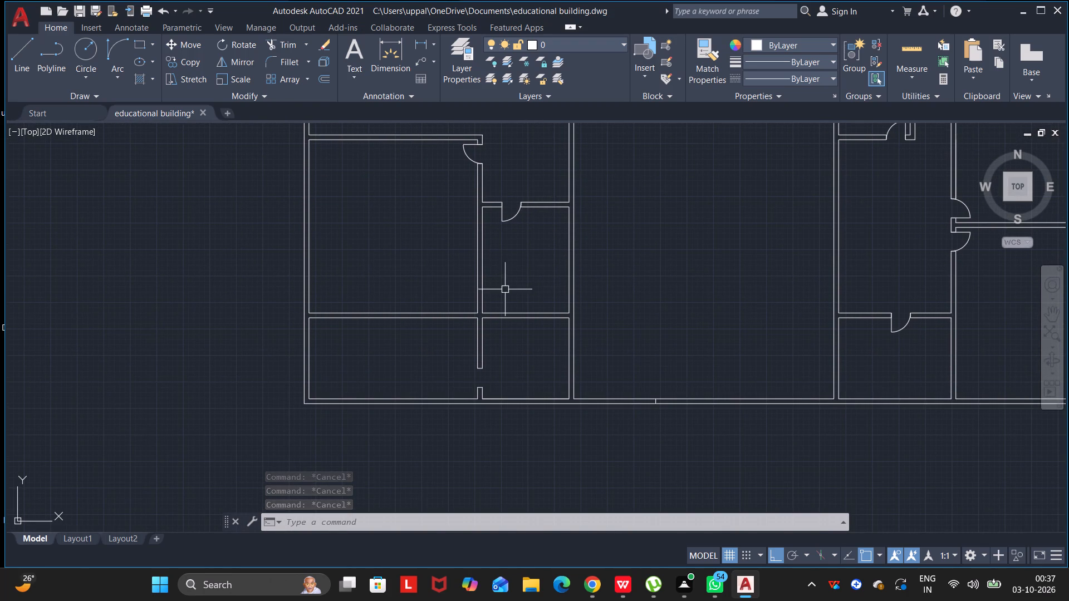
key("Escape")
key("Escape")
key("Escape")
key("Escape")
key("Escape")
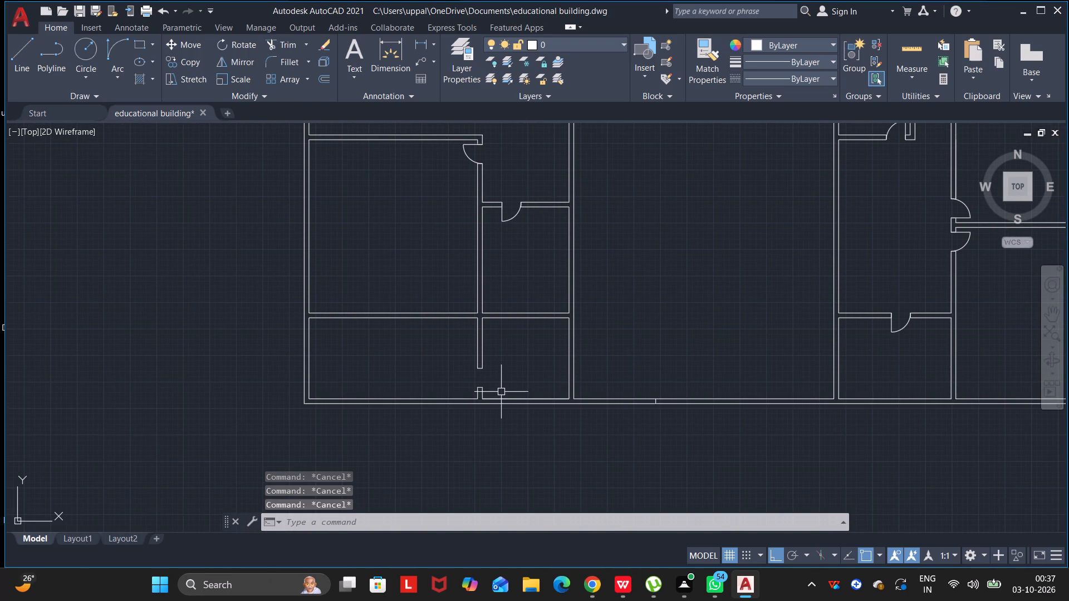
key("l")
key("Return")
scroll(499, 389, "up", 3)
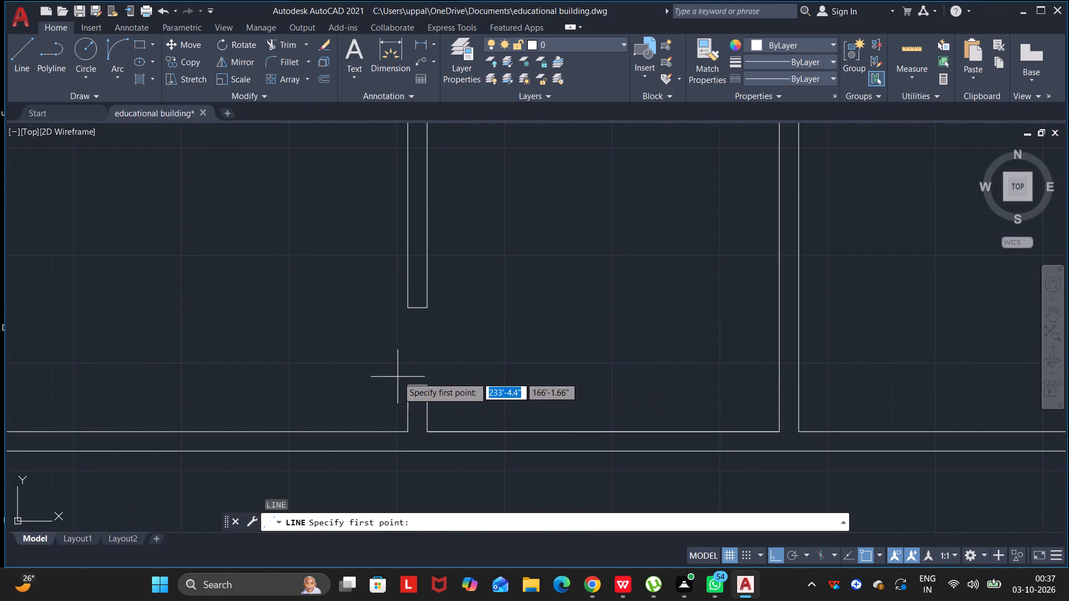
left_click(428, 385)
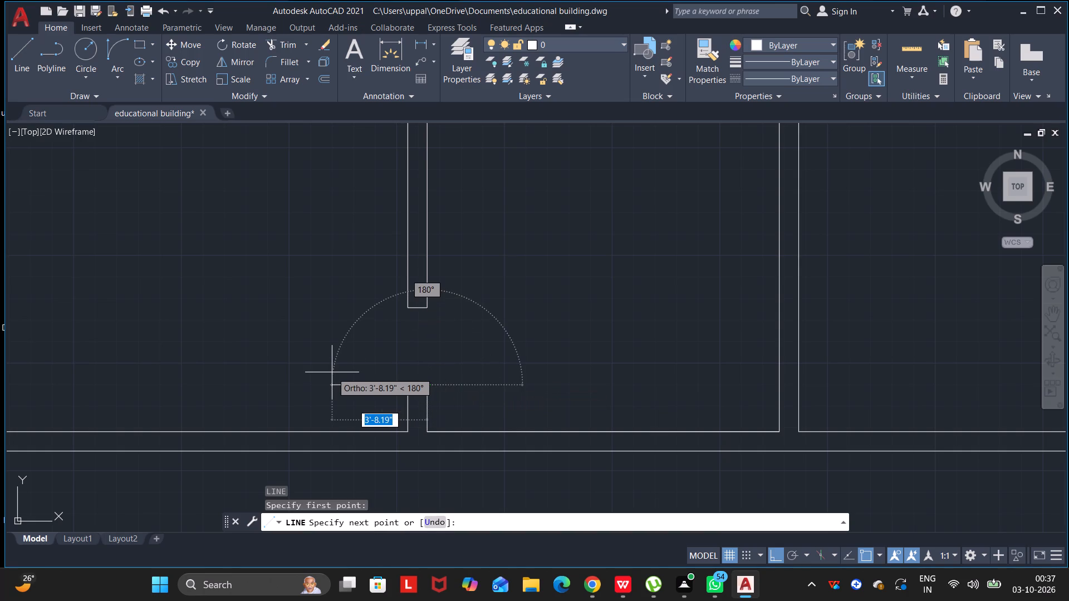
type("36")
key("Return")
key("Escape")
key("Escape")
key("Escape")
key("Escape")
key("Escape")
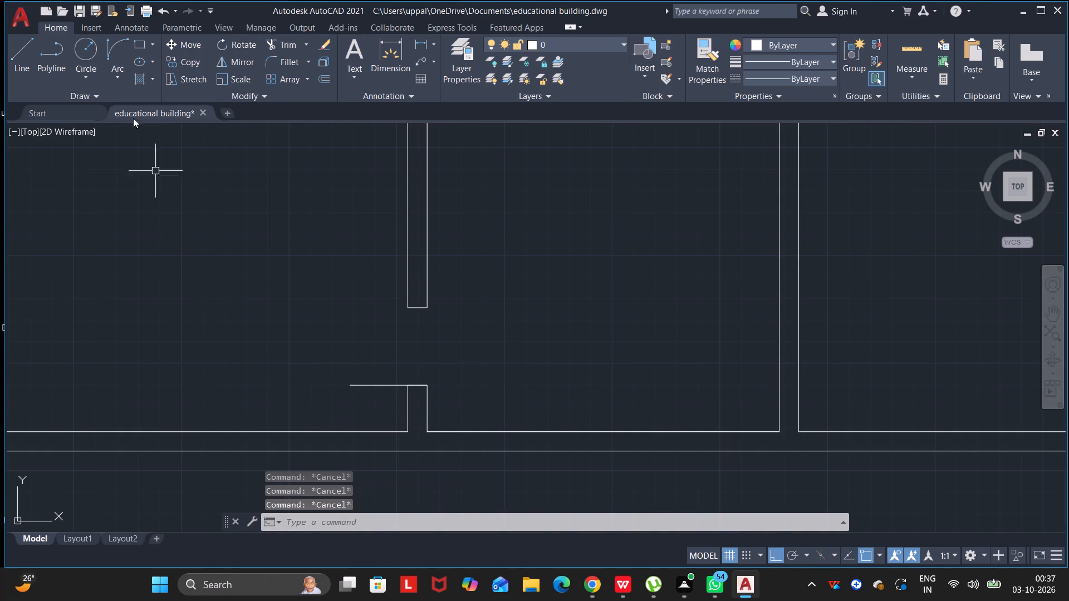
Draw this leaf's swing arc from its left end to the upper jamb's right corner, with a vertical start tangent.
left_click(125, 45)
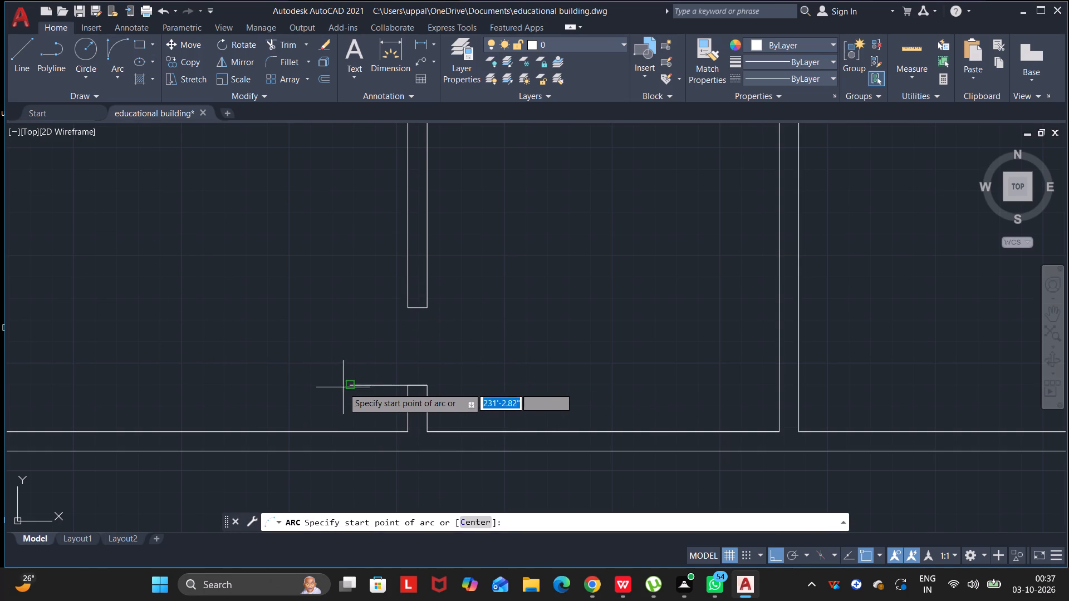
left_click(346, 386)
left_click(427, 309)
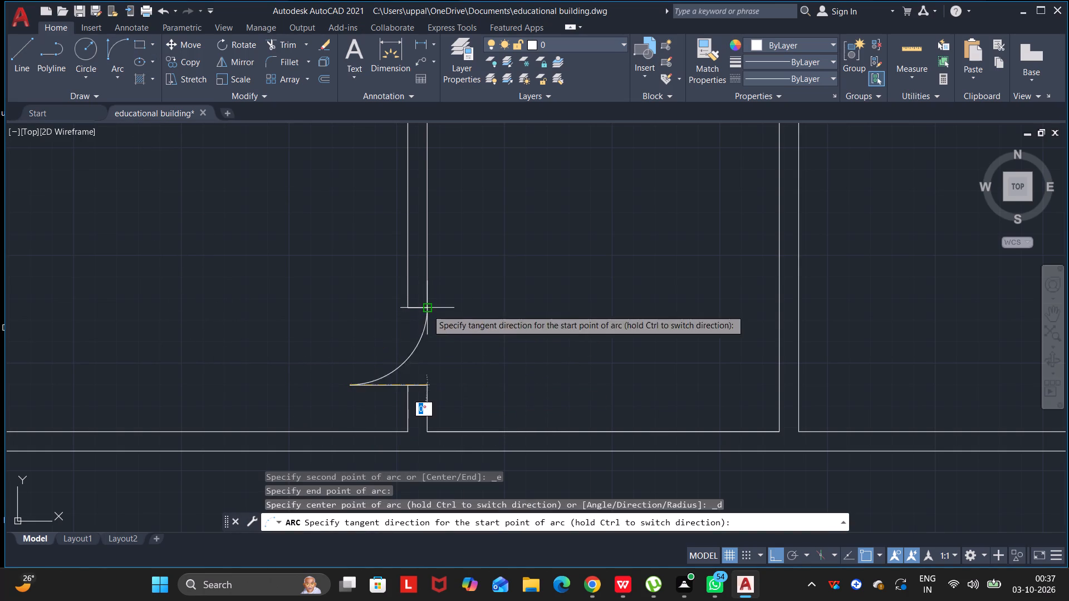
left_click(389, 319)
key("Escape")
key("Escape")
key("Escape")
key("Escape")
key("Escape")
Review the doors and remaining wall openings across the whole floor plan.
scroll(531, 311, "down", 3)
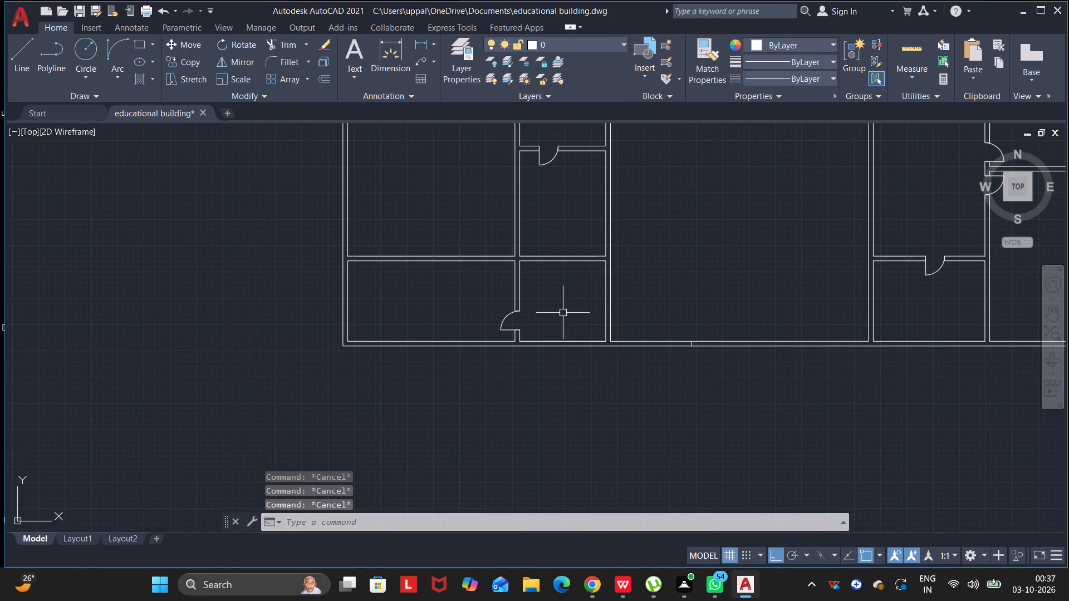
middle_click_drag(617, 283, 457, 493)
left_click_drag(611, 295, 457, 493)
scroll(519, 364, "down", 2)
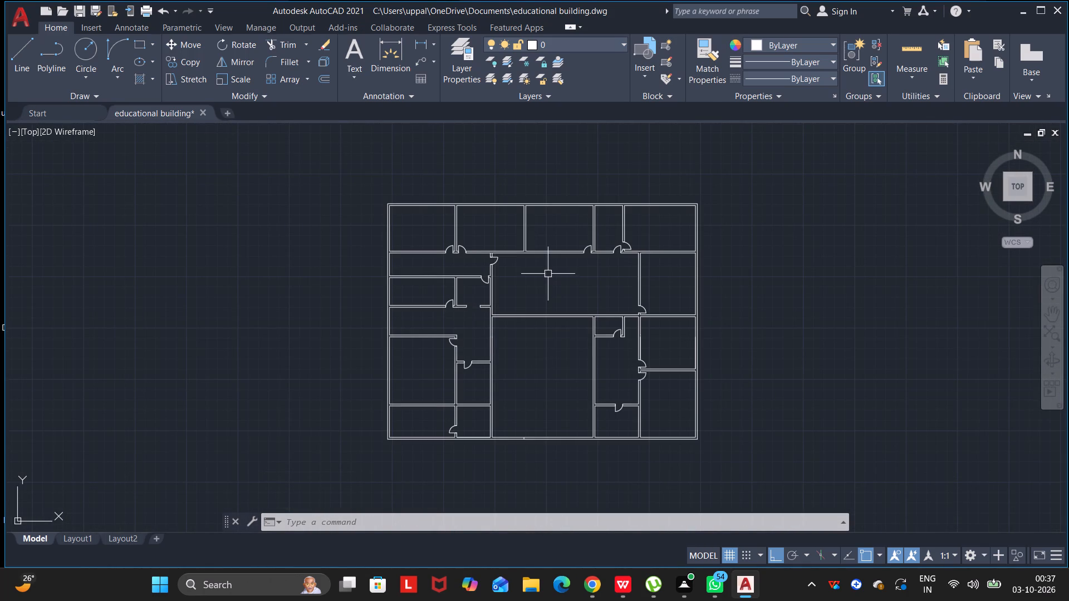
scroll(548, 274, "up", 2)
scroll(576, 258, "down", 1)
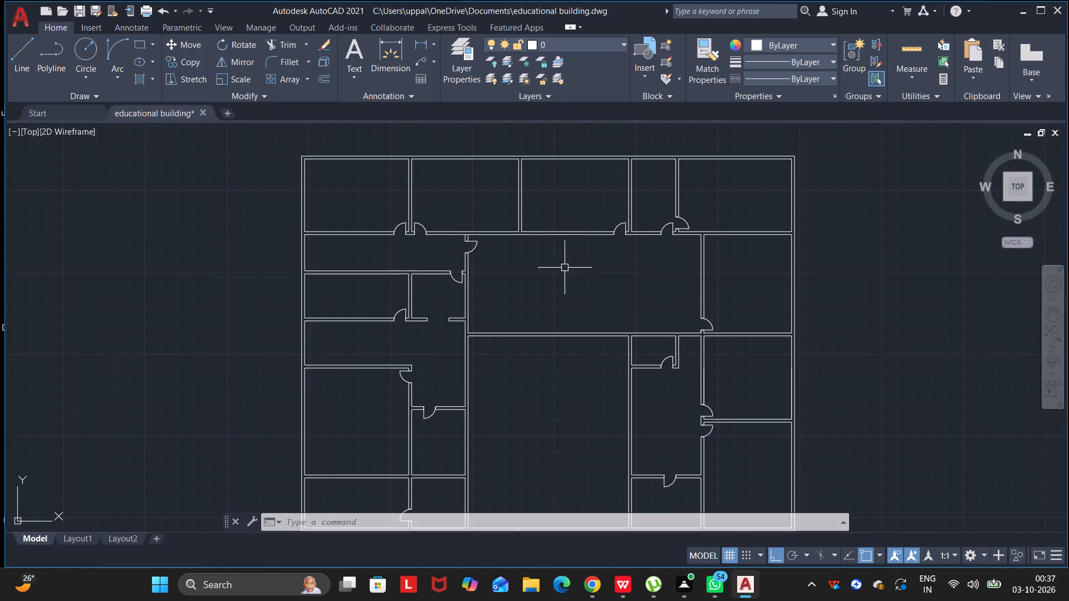
scroll(570, 303, "down", 3)
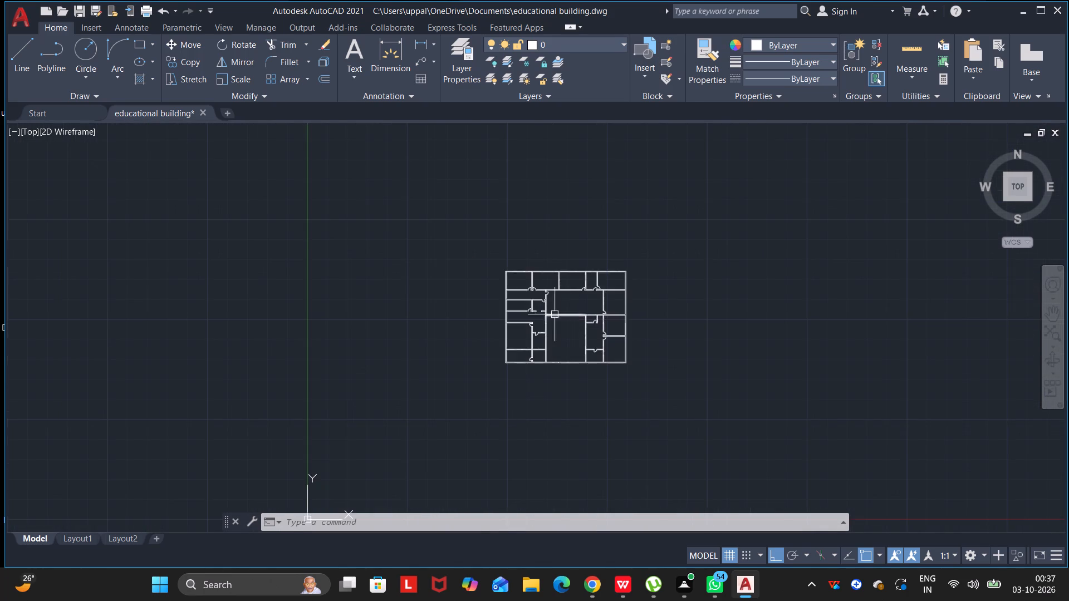
scroll(512, 273, "up", 6)
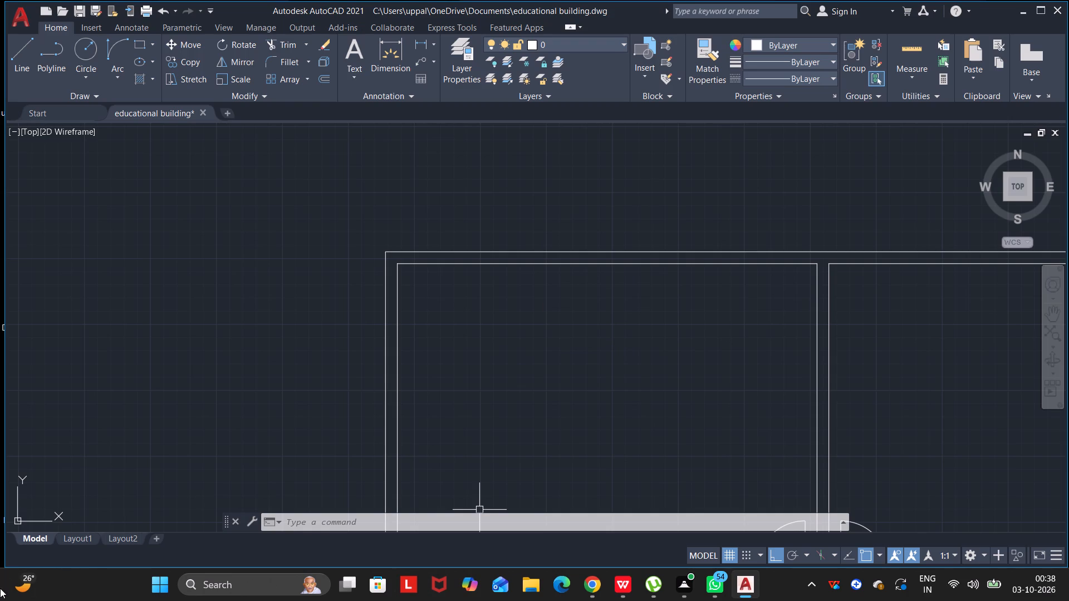
Draw a short vertical line across the outer top wall of the top-left room, at the midpoint of the room's inner wall line.
scroll(965, 207, "down", 2)
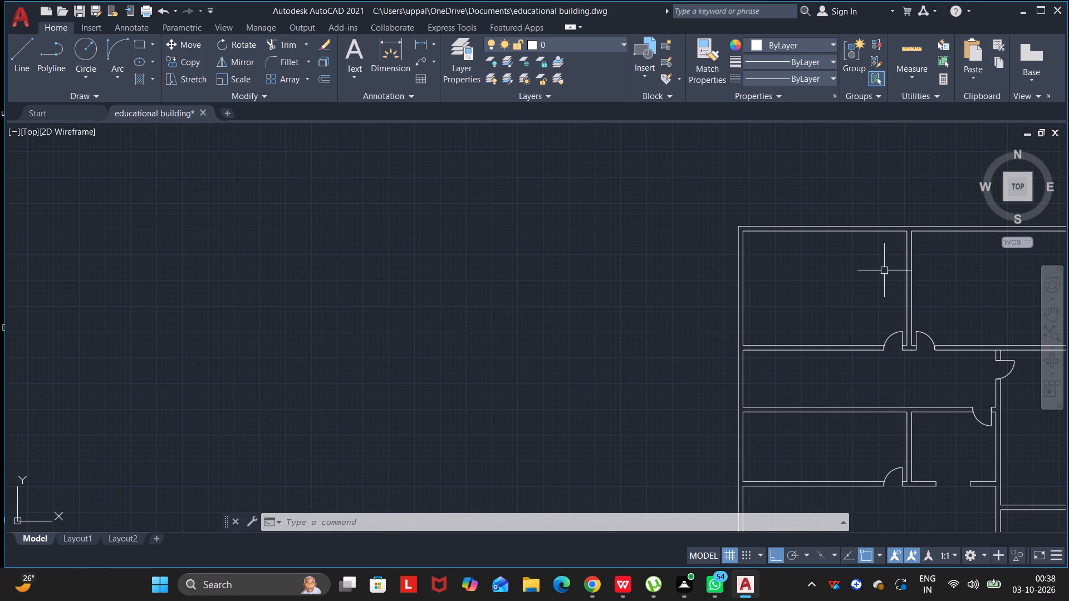
middle_click_drag(866, 279, 552, 328)
left_click_drag(853, 288, 734, 319)
left_click_drag(717, 322, 655, 327)
left_click_drag(644, 328, 597, 327)
left_click_drag(597, 327, 552, 328)
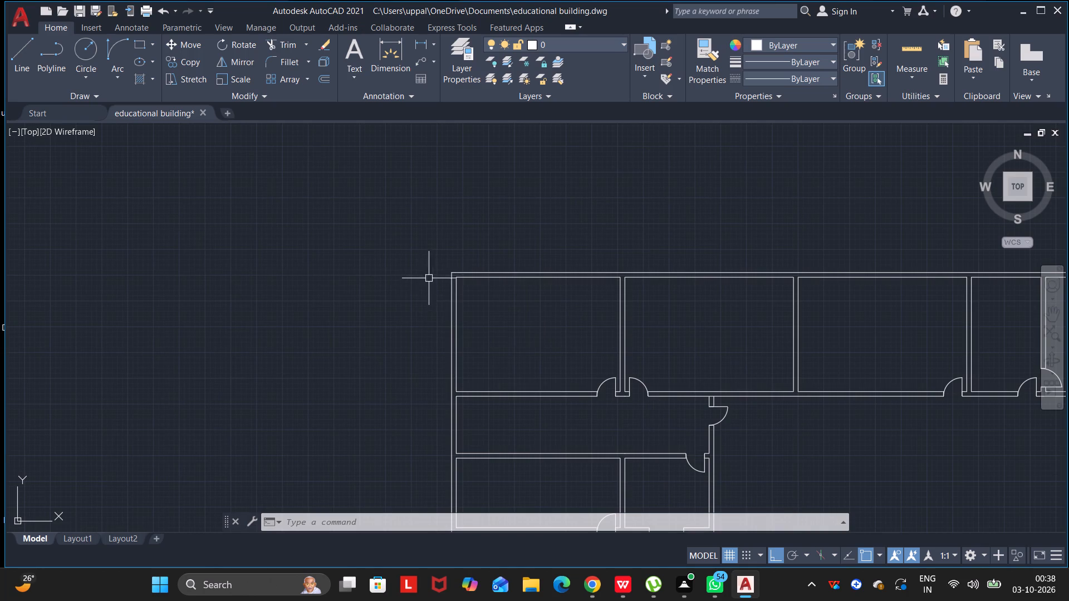
scroll(501, 282, "up", 2)
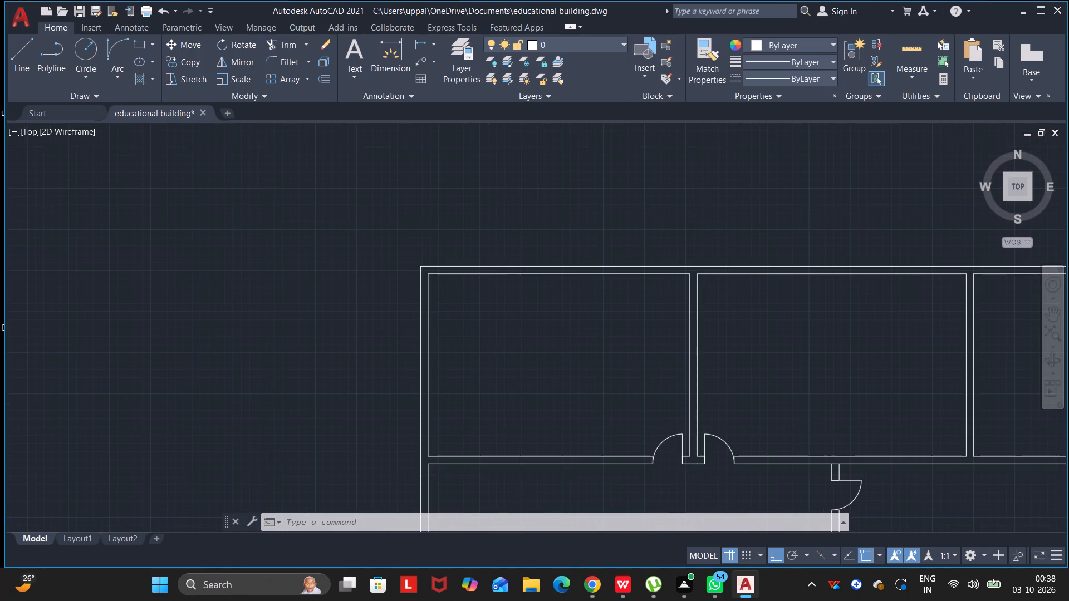
key("l")
key("Return")
scroll(531, 274, "up", 1)
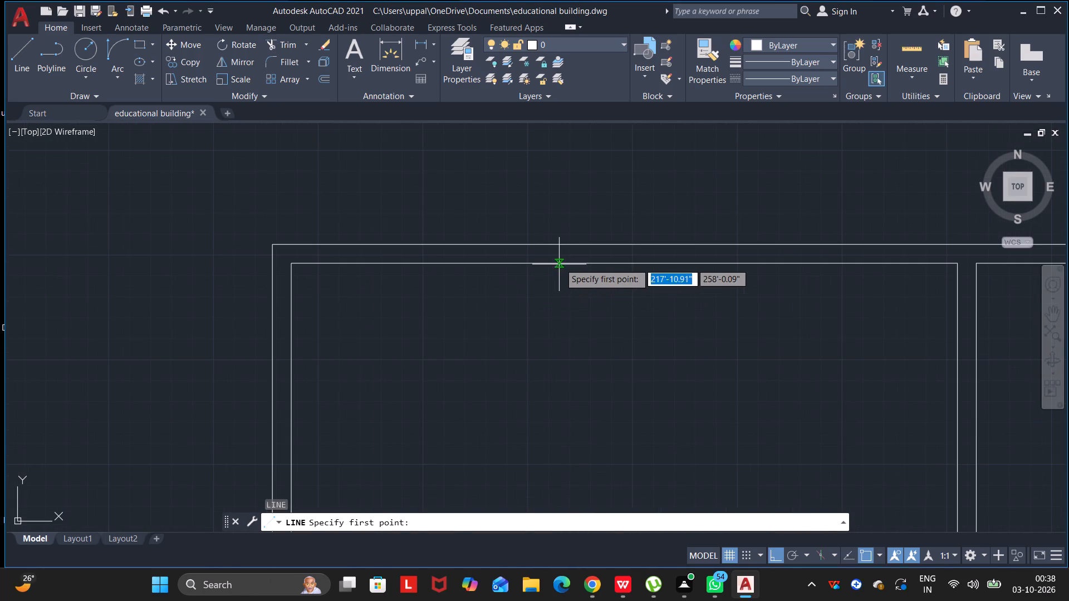
left_click(628, 263)
double_click(628, 242)
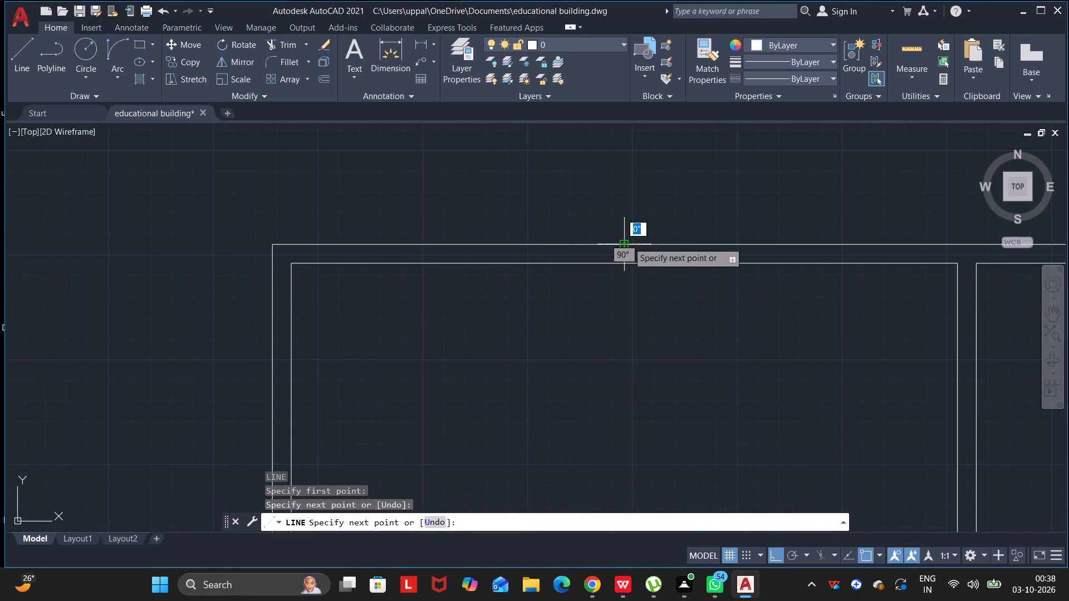
key("Escape")
key("Escape")
key("Escape")
key("Escape")
Offset the short vertical line in the top-left room's outer top wall by 60 inches to both its right and left sides.
left_click(626, 252)
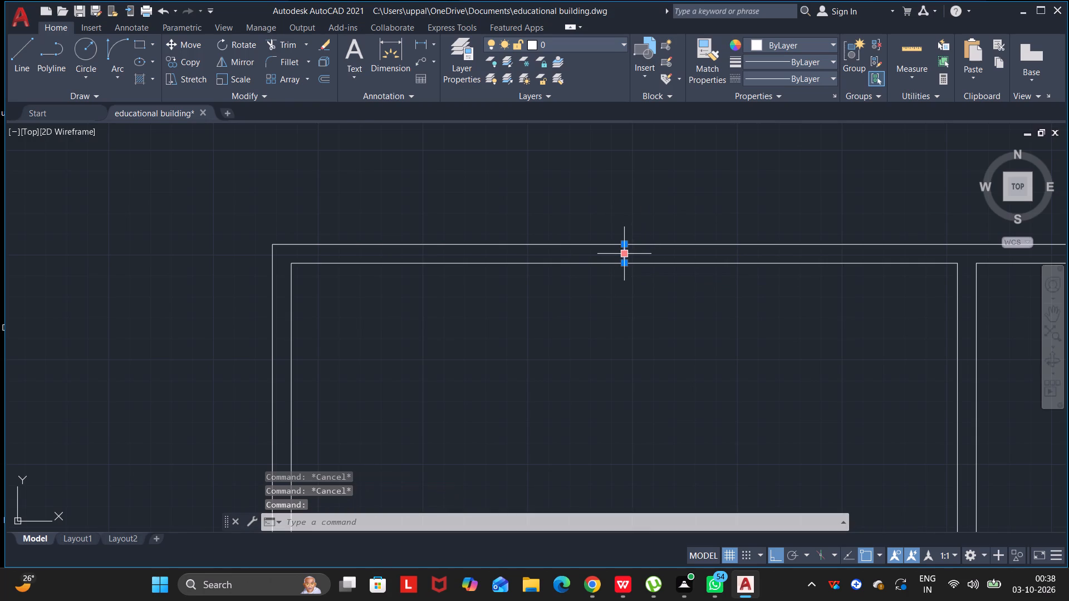
key("o")
key("Return")
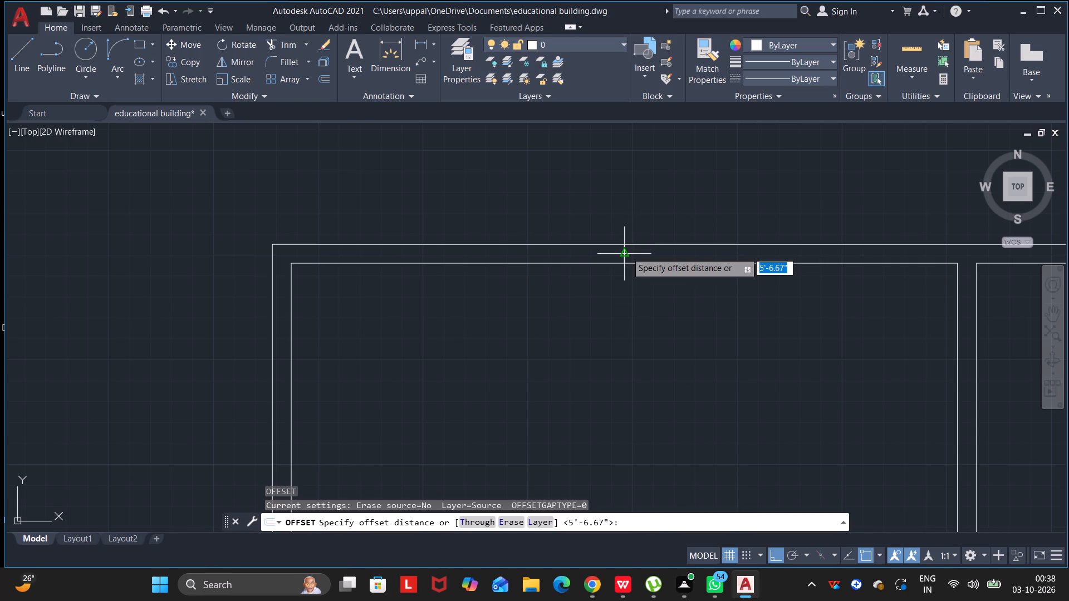
left_click(626, 252)
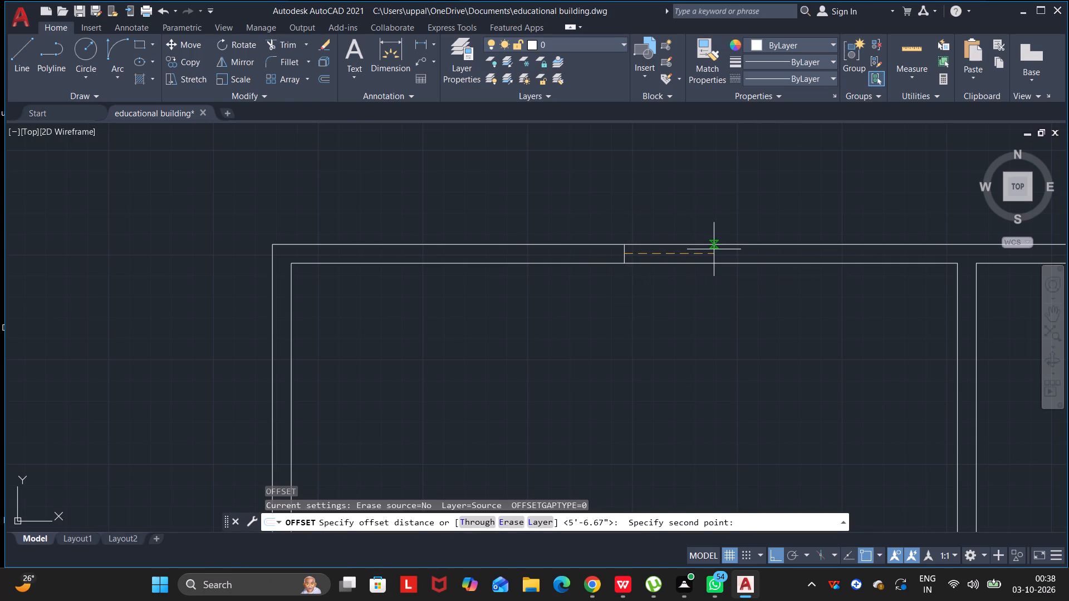
type("60")
key("Return")
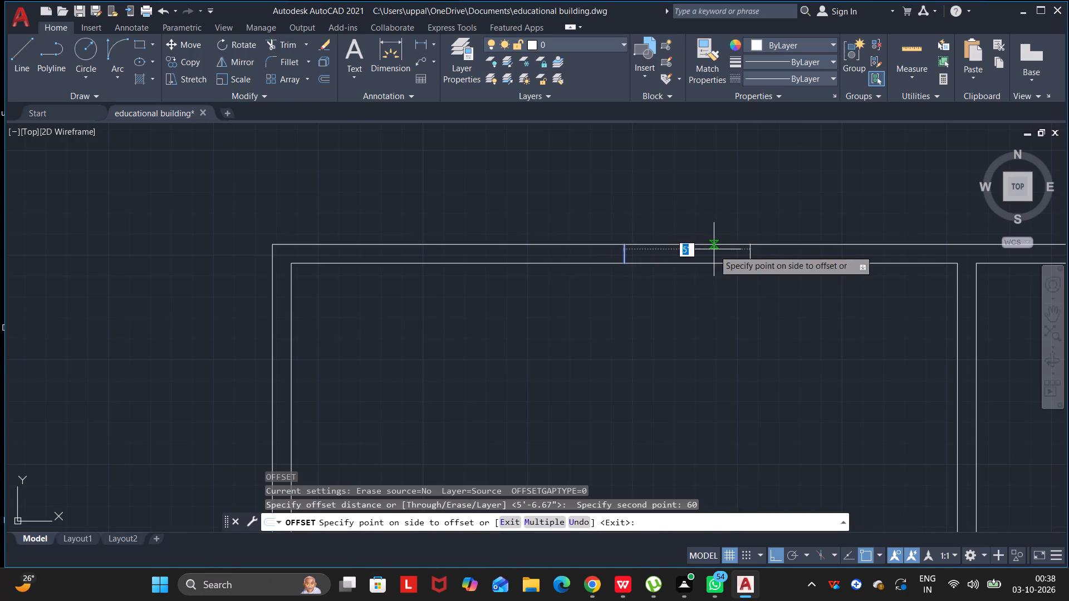
left_click(714, 252)
left_click(624, 255)
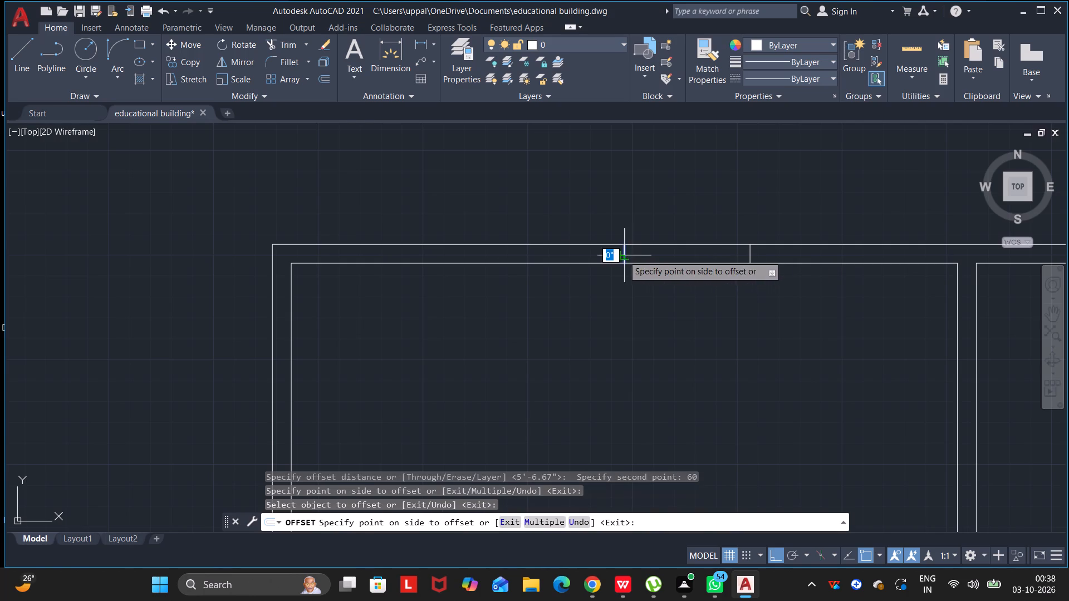
left_click(578, 258)
key("Escape")
key("Escape")
key("Escape")
key("Escape")
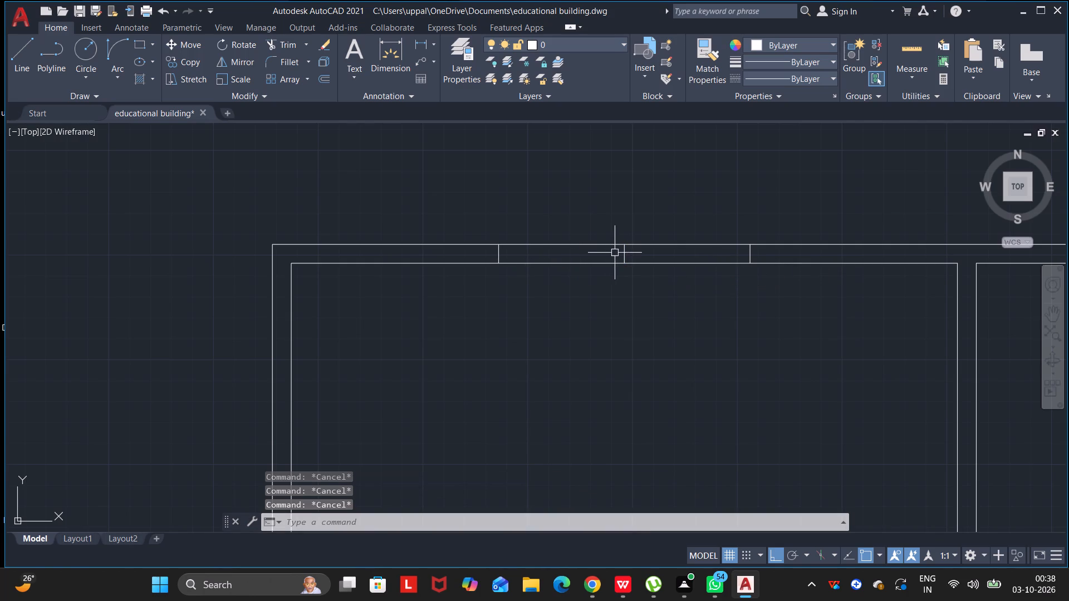
key("Escape")
Delete the original short middle line between the two offset jamb lines.
left_click(624, 253)
key("Delete")
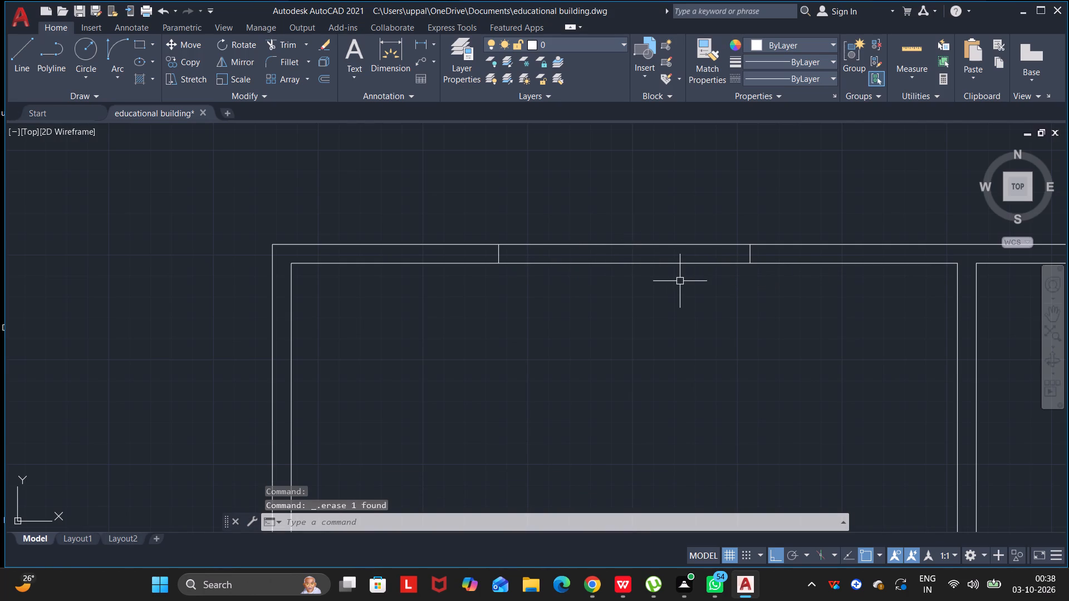
Draw a horizontal centre line inside the top wall, from the right jamb line's midpoint to the left jamb line's midpoint.
key("l")
left_click(724, 307)
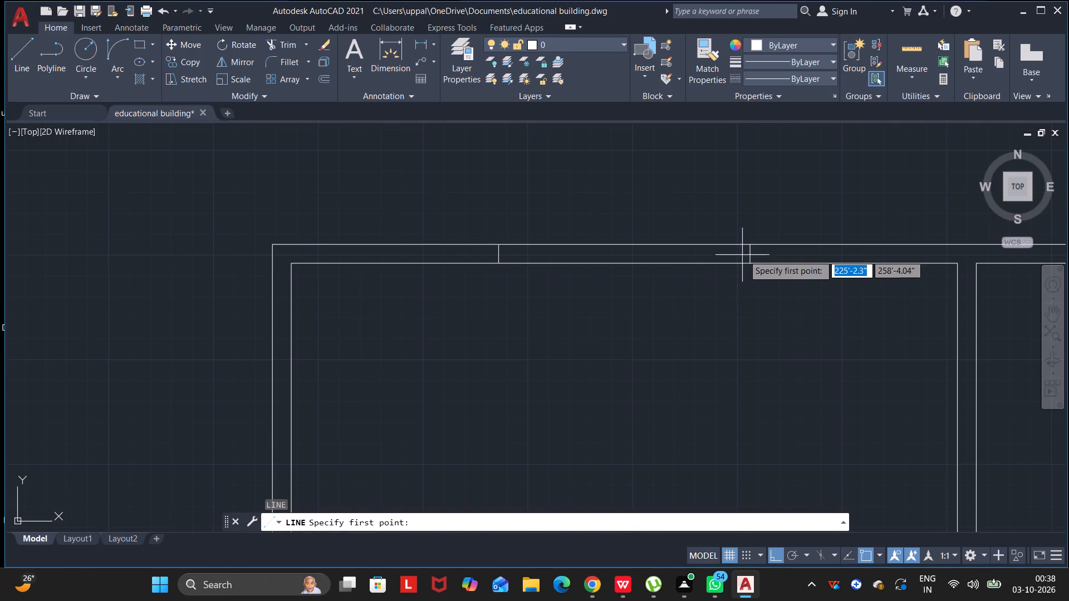
left_click(748, 252)
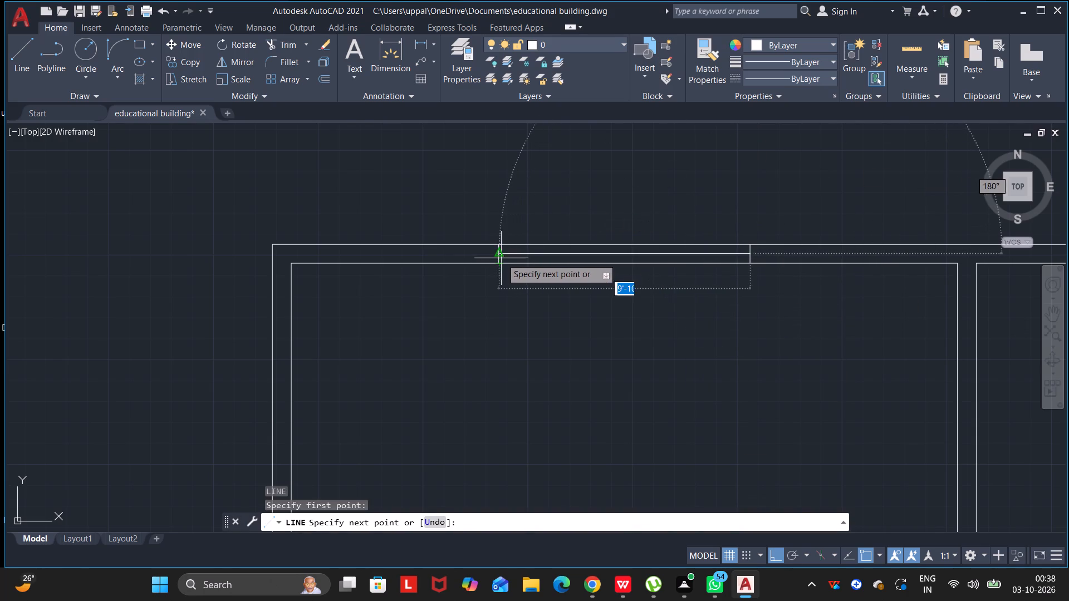
left_click(501, 257)
key("Escape")
key("Escape")
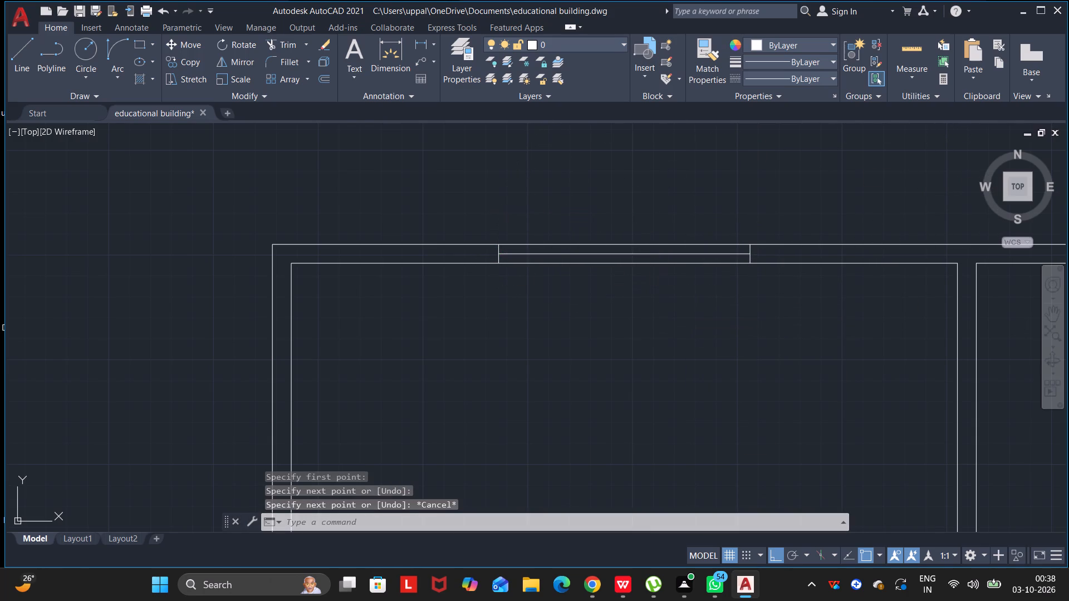
key("Escape")
key("Escape")
key("Escape")
key("Escape")
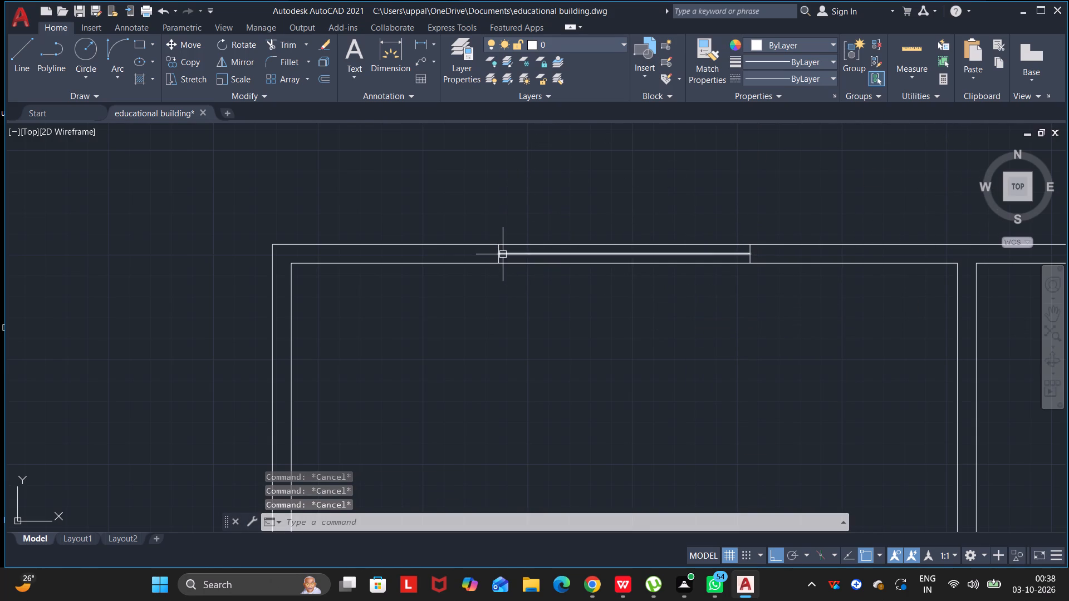
Copy the window's centre line and both jamb lines straight up, about 2'-5" above their place in the top wall.
left_click(503, 254)
scroll(500, 252, "up", 3)
left_click(483, 242)
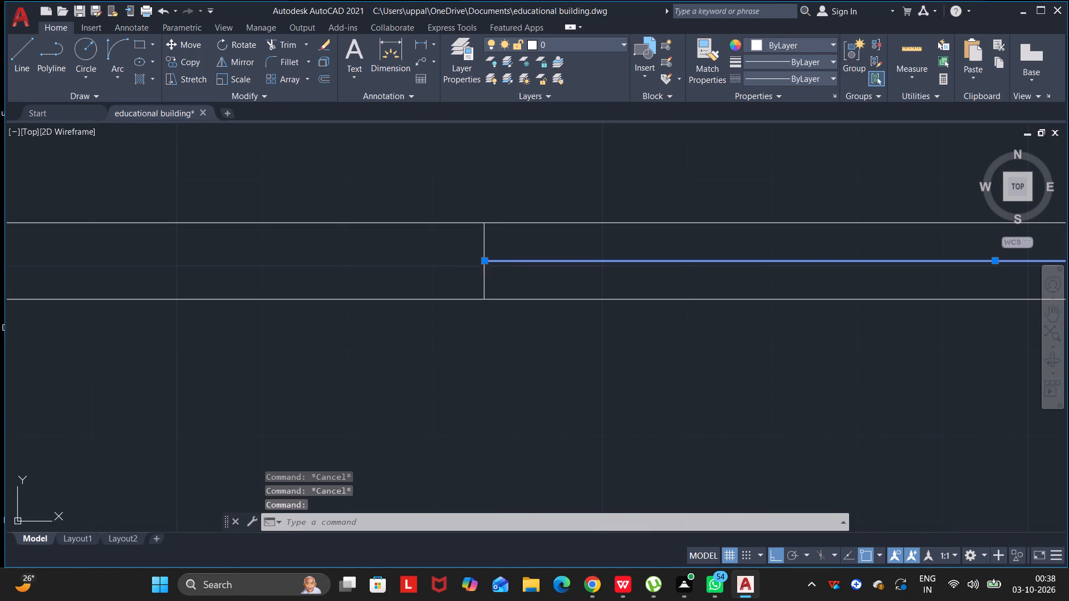
scroll(730, 269, "down", 2)
scroll(979, 252, "down", 2)
scroll(1022, 257, "up", 3)
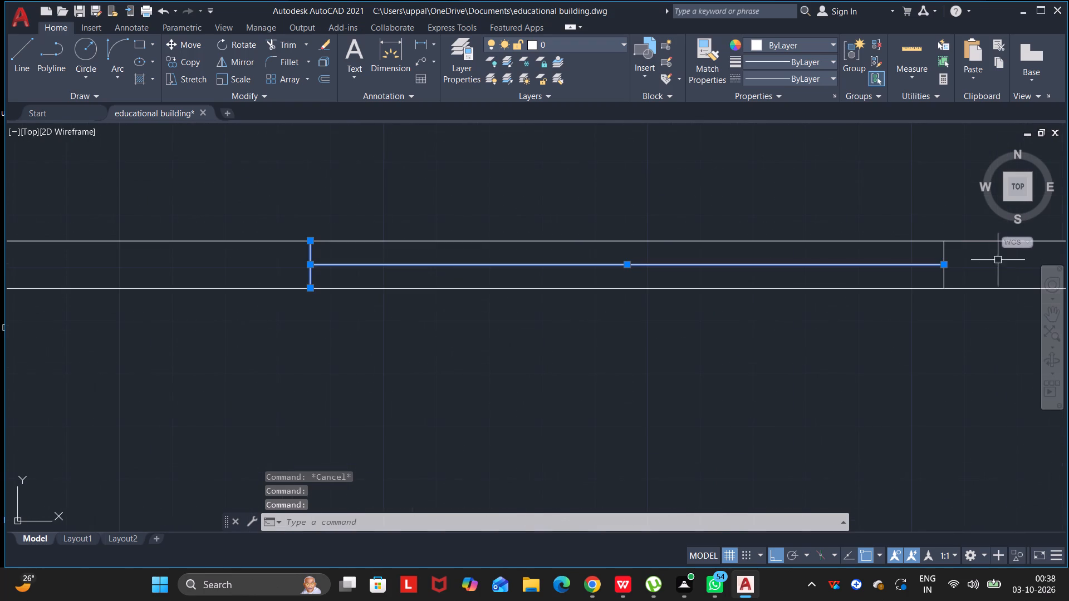
left_click(943, 252)
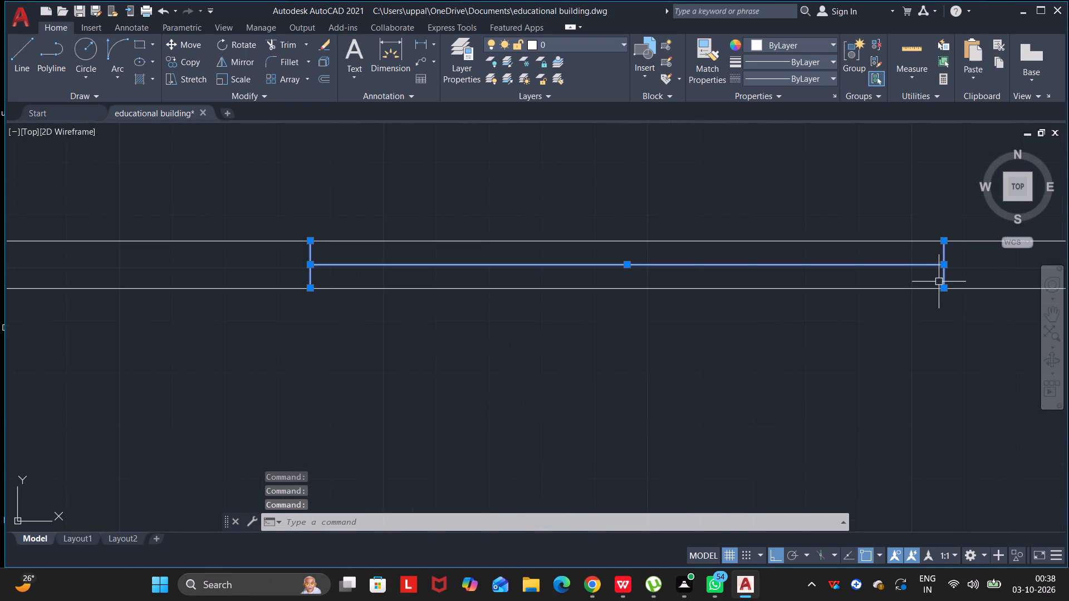
type("co")
key("Return")
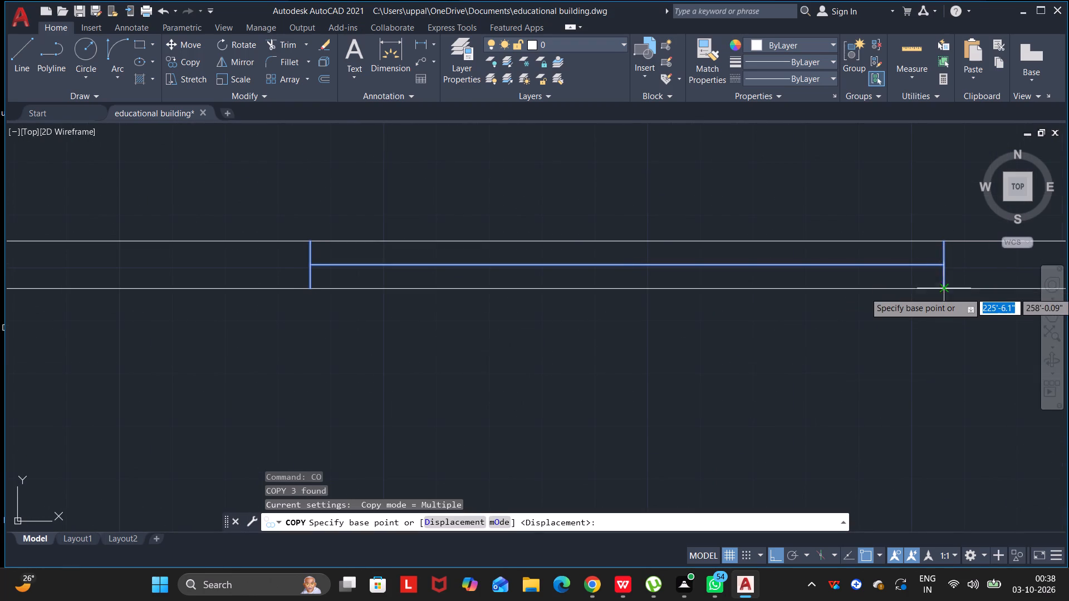
left_click(942, 243)
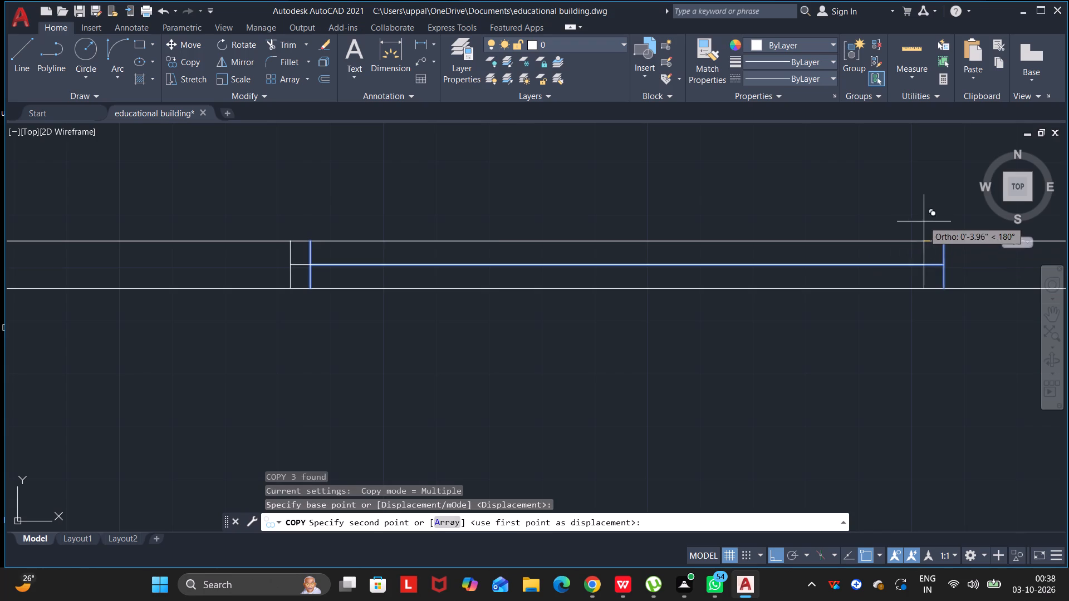
scroll(920, 214, "down", 2)
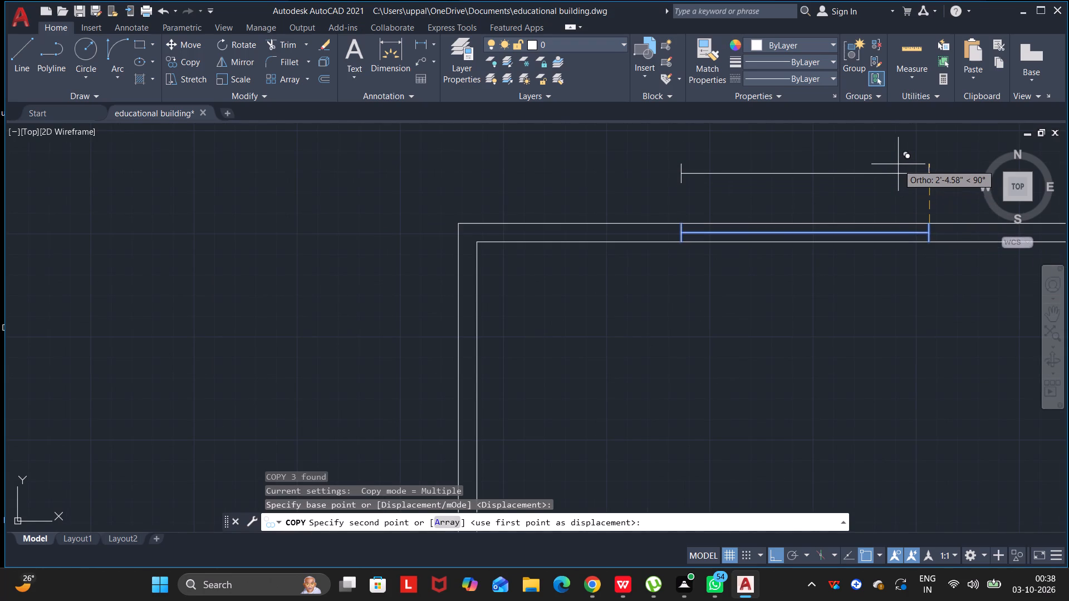
double_click(898, 164)
key("Escape")
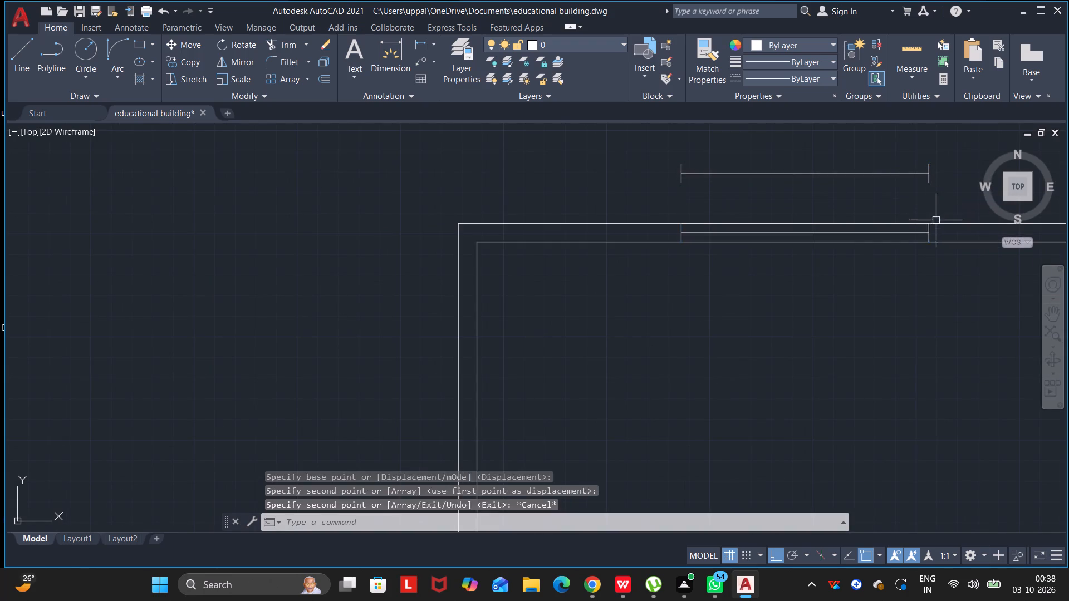
key("Escape")
key("Escape")
key("Escape")
Copy the top-left room's three window lines from the right jamb's lower end onto the second room's top wall, roughly centred.
left_click(928, 234)
scroll(928, 231, "up", 2)
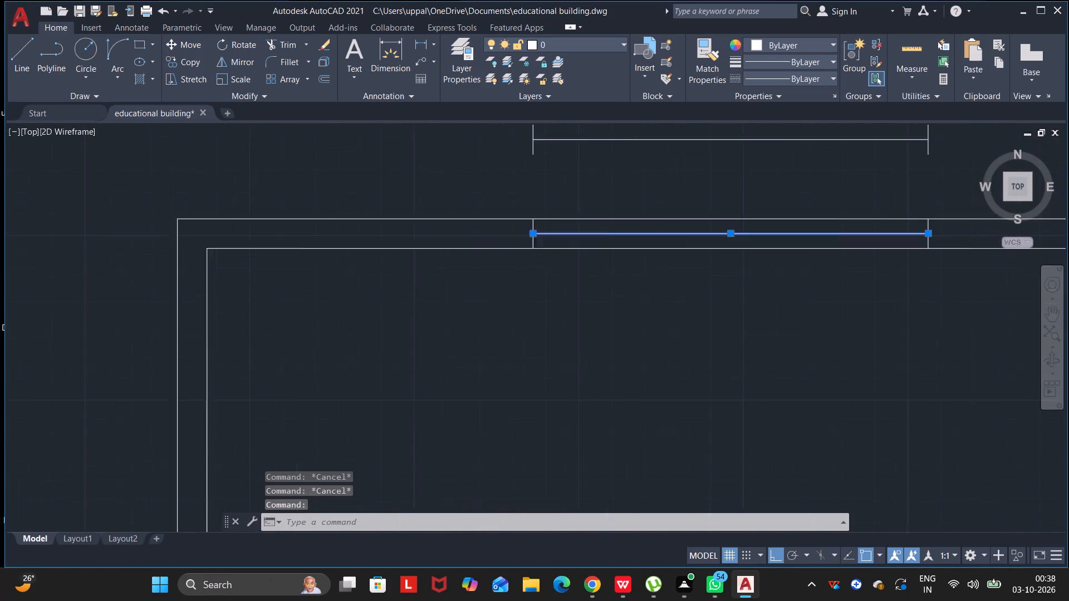
left_click(928, 222)
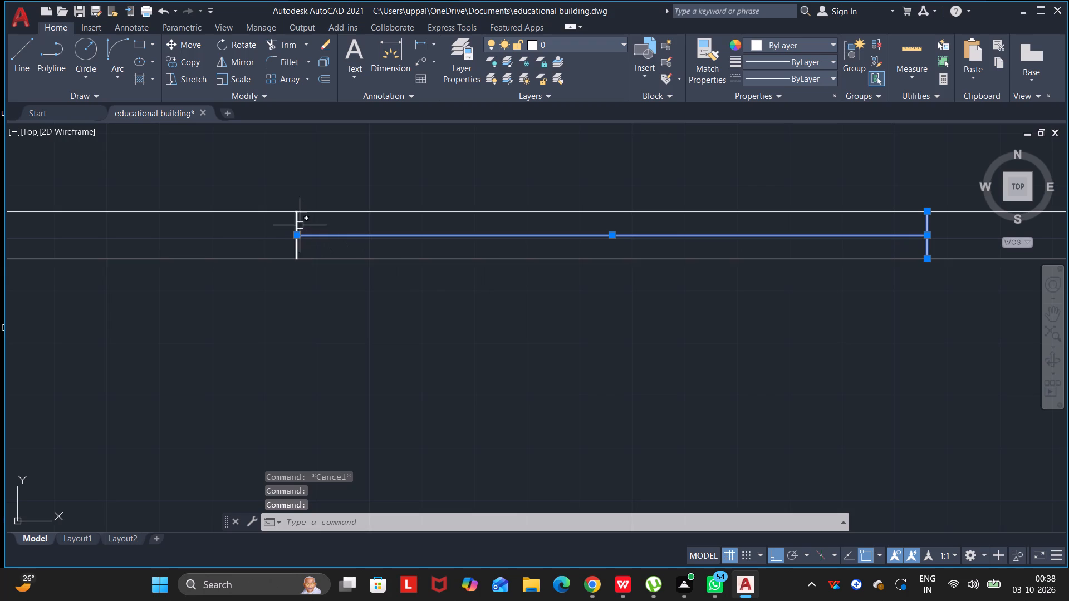
left_click(297, 224)
scroll(611, 279, "down", 3)
middle_click_drag(714, 294, 415, 346)
left_click_drag(690, 311, 415, 346)
middle_click_drag(415, 346, 414, 346)
key("c")
key("o")
key("Return")
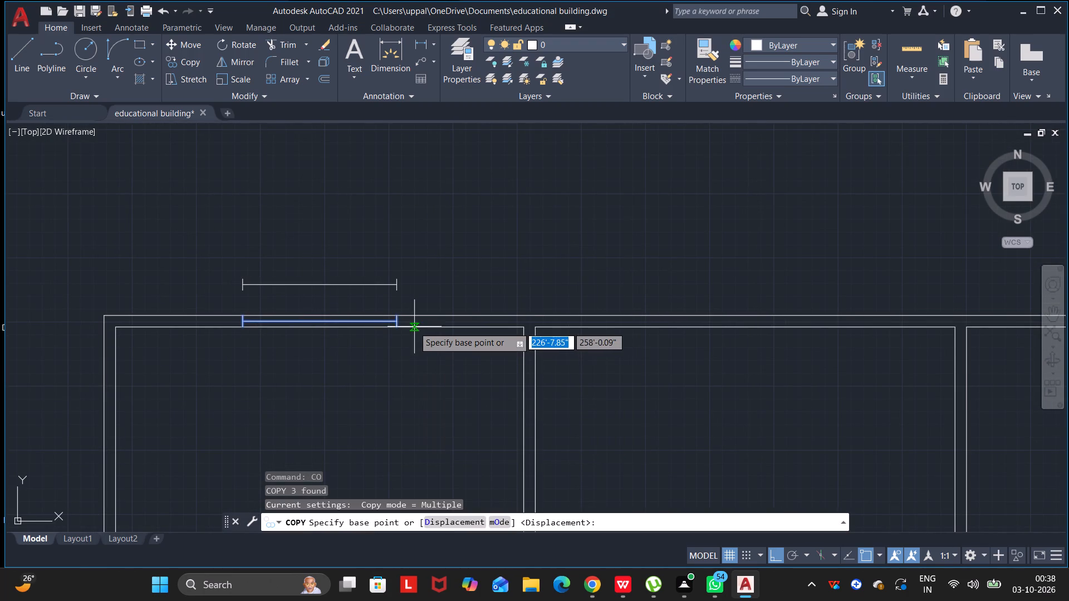
scroll(411, 327, "up", 1)
left_click(388, 325)
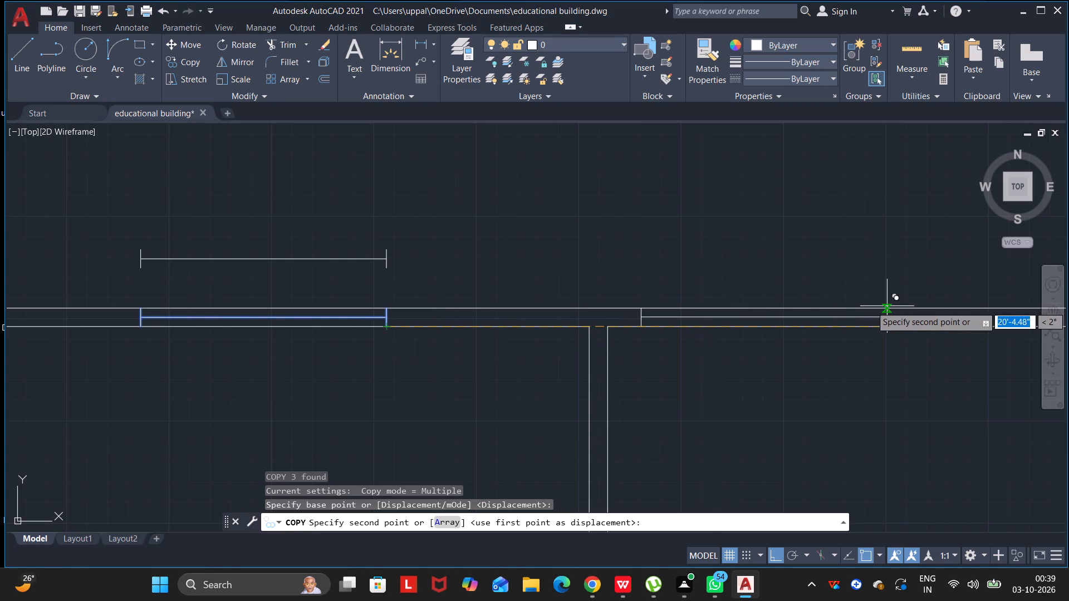
scroll(887, 306, "down", 1)
middle_click_drag(887, 306, 434, 340)
left_click_drag(887, 306, 620, 325)
left_click_drag(583, 326, 434, 340)
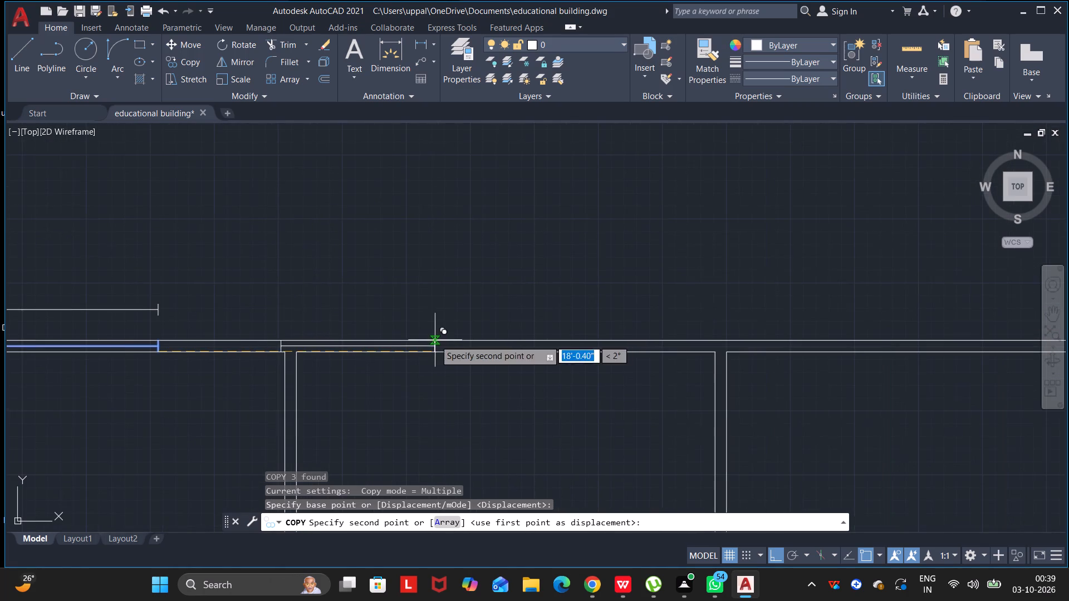
left_click(590, 348)
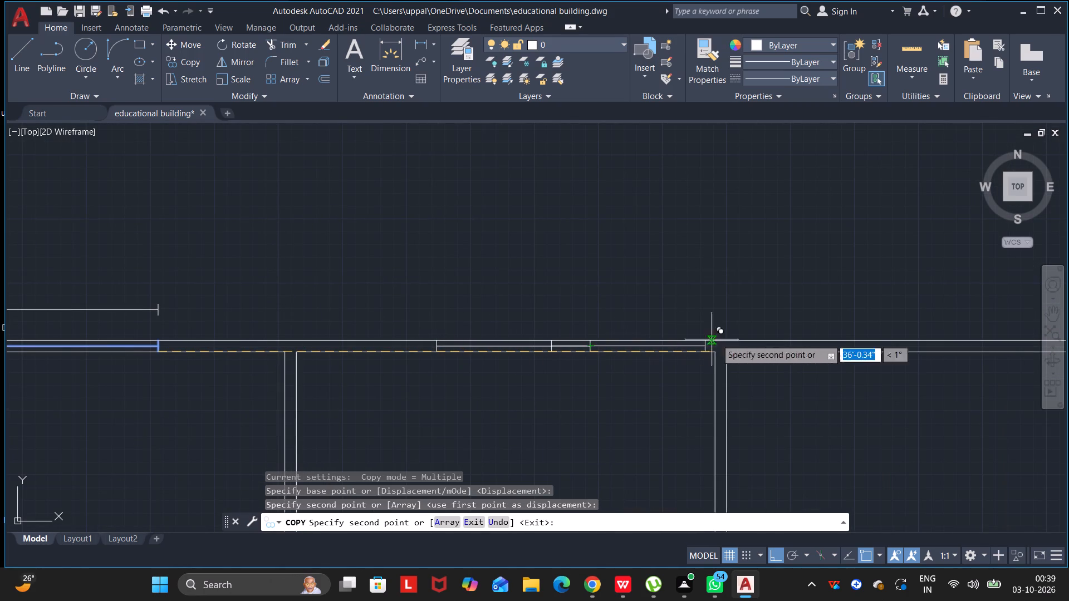
Place another window copy in the top wall of the third room, about 55'-5" right of the base point.
scroll(849, 336, "down", 4)
middle_click_drag(854, 336, 228, 402)
left_click(854, 336)
left_click_drag(852, 337, 228, 402)
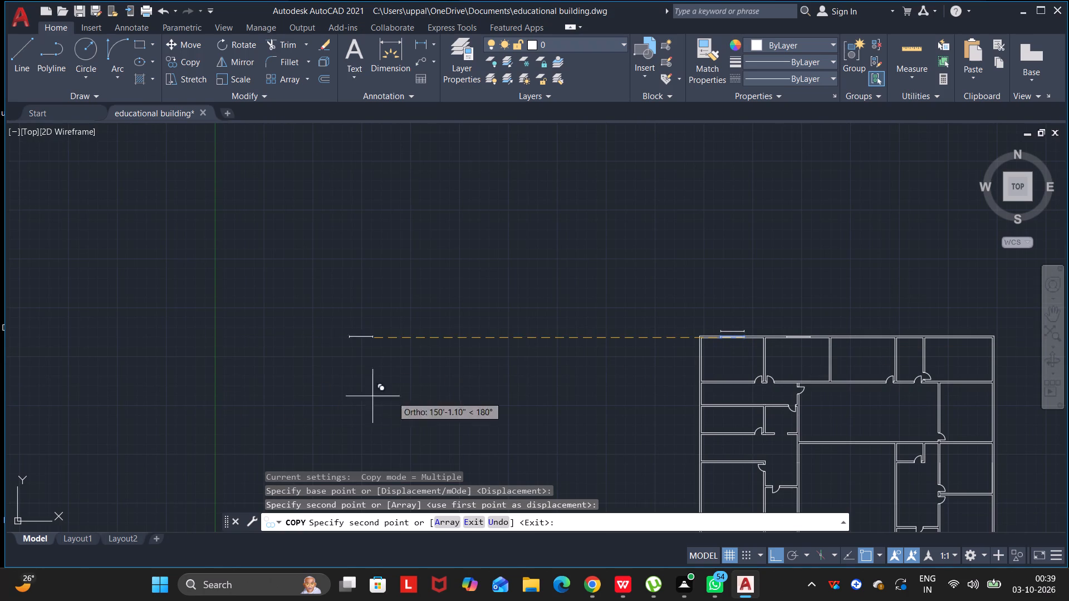
scroll(870, 341, "up", 3)
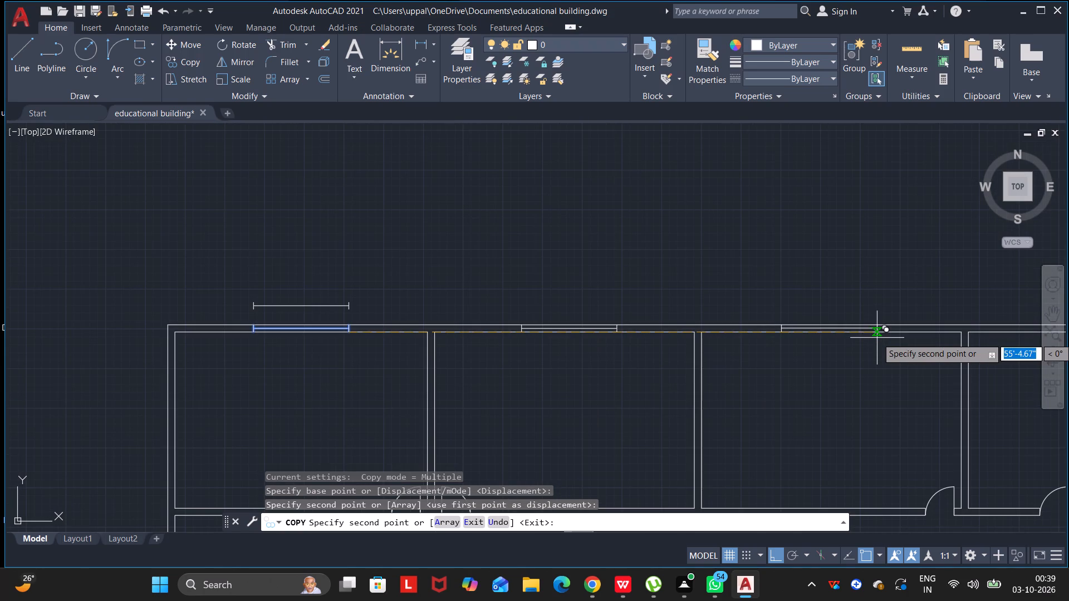
left_click(877, 337)
Place another window copy in the outer top wall of the top-right corner room, roughly centred between its side walls.
scroll(895, 348, "down", 2)
middle_click_drag(895, 348, 518, 365)
left_click_drag(894, 348, 518, 365)
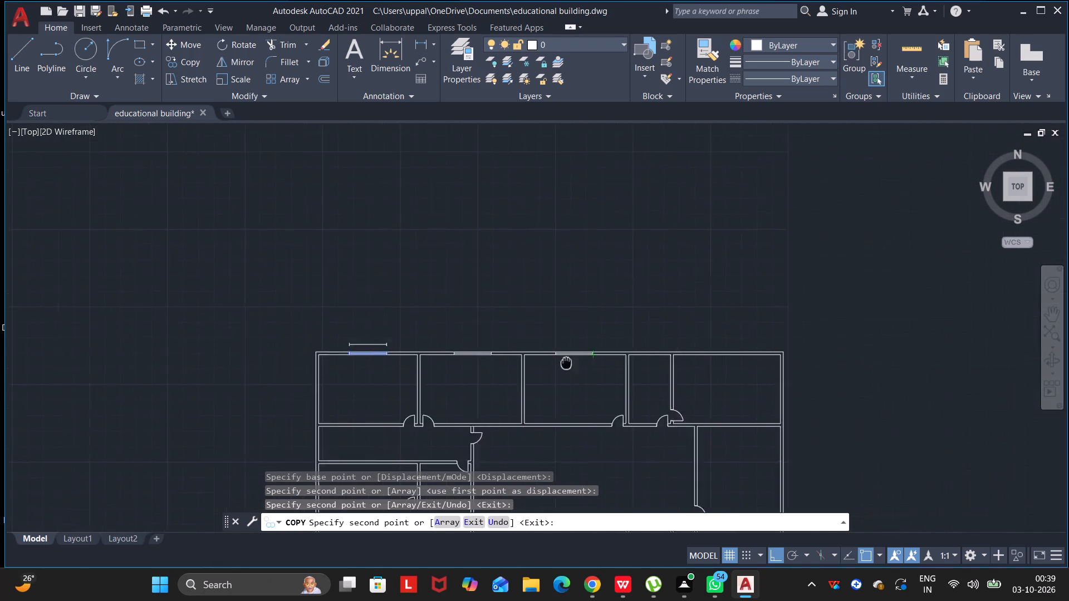
middle_click_drag(518, 365, 337, 372)
left_click_drag(518, 365, 337, 372)
scroll(460, 371, "up", 3)
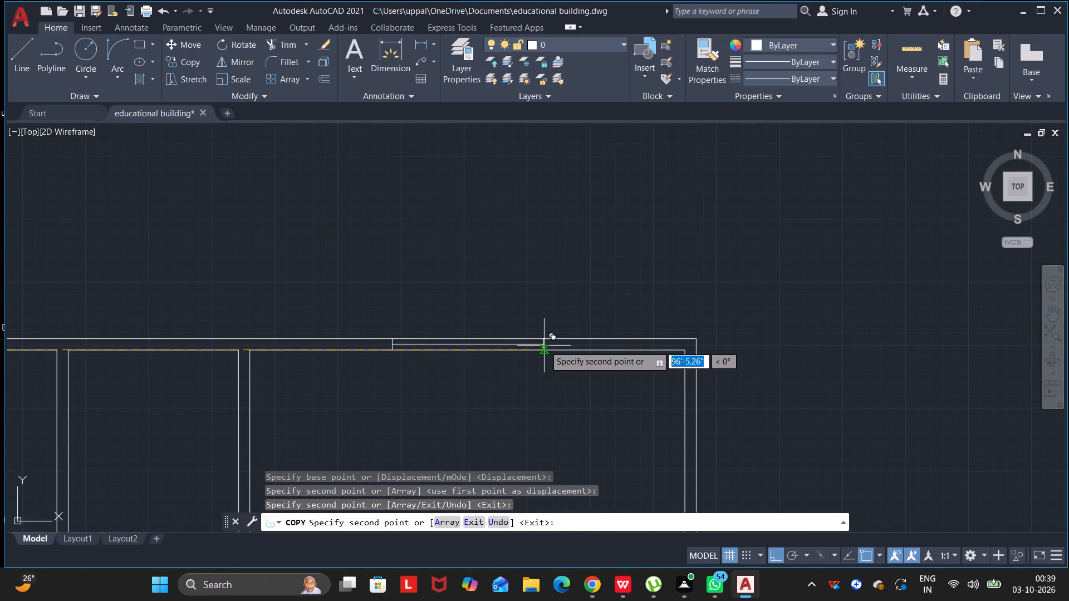
left_click(560, 349)
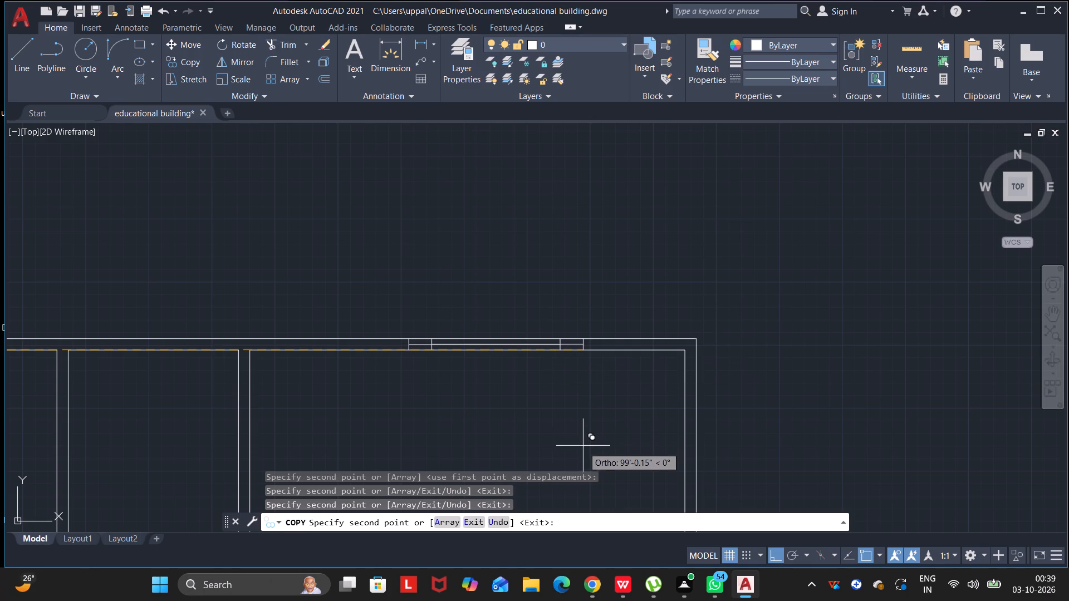
Turn Ortho off and place a window copy in the bottom-left room's outer bottom wall, 94'-9" straight below the base point.
scroll(538, 375, "down", 3)
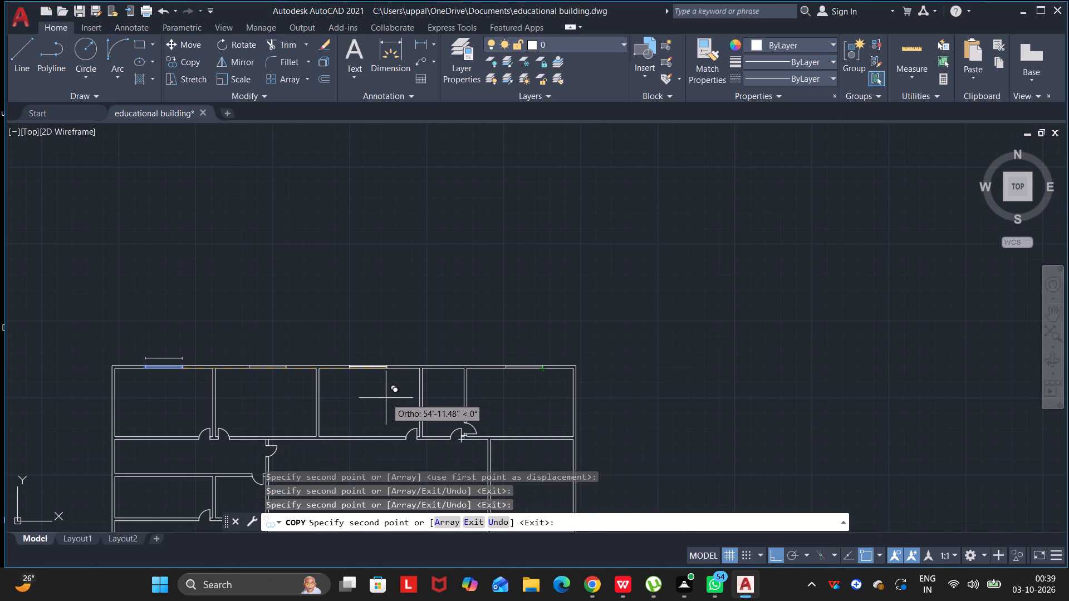
key("F8")
scroll(370, 415, "down", 2)
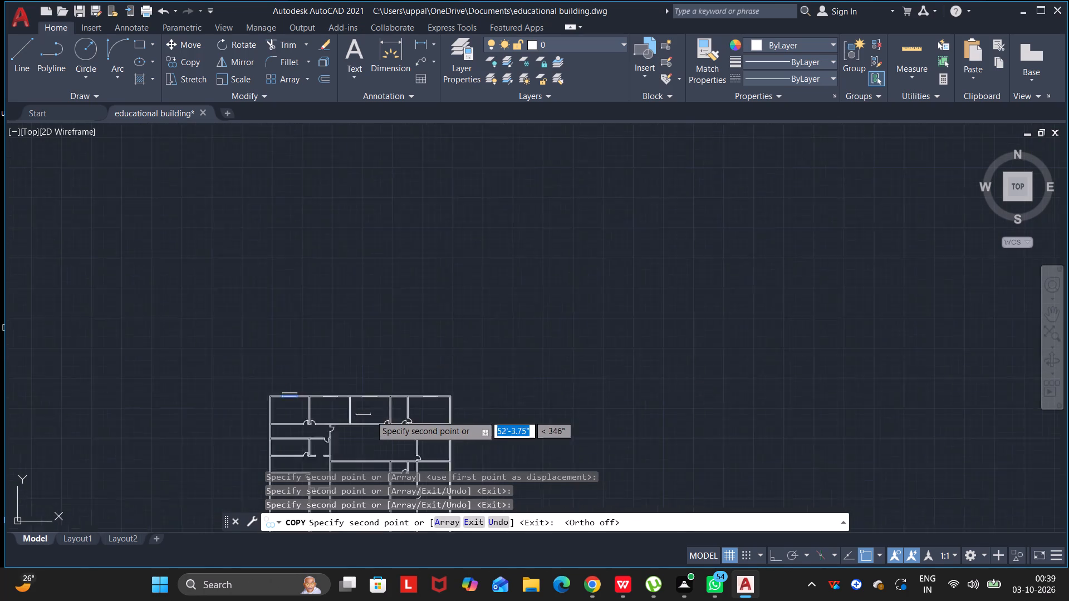
scroll(370, 415, "down", 1)
middle_click_drag(370, 415, 429, 272)
left_click_drag(370, 414, 429, 270)
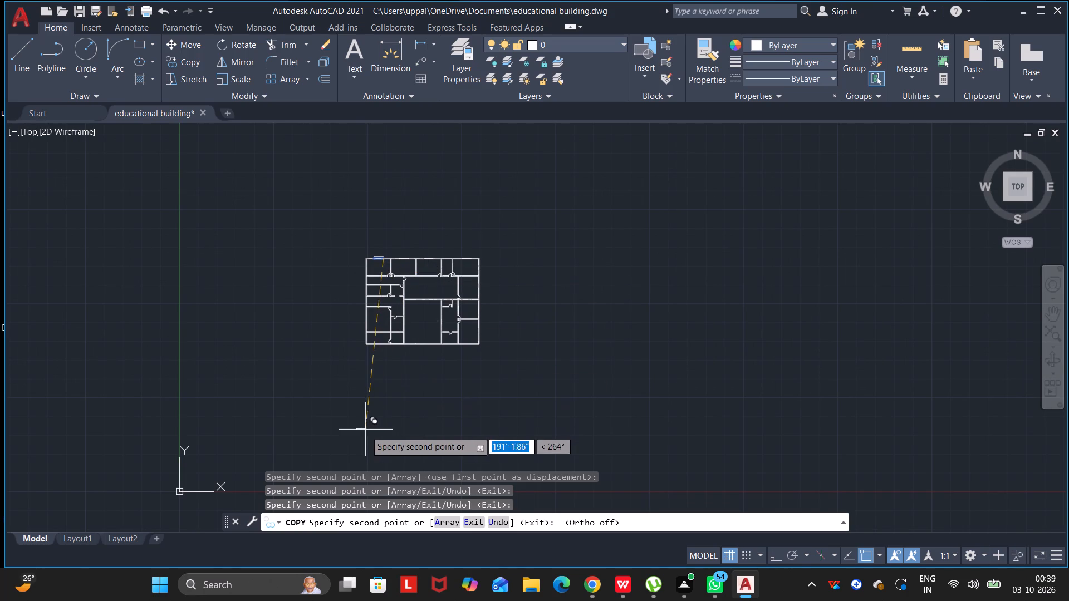
scroll(379, 349, "up", 6)
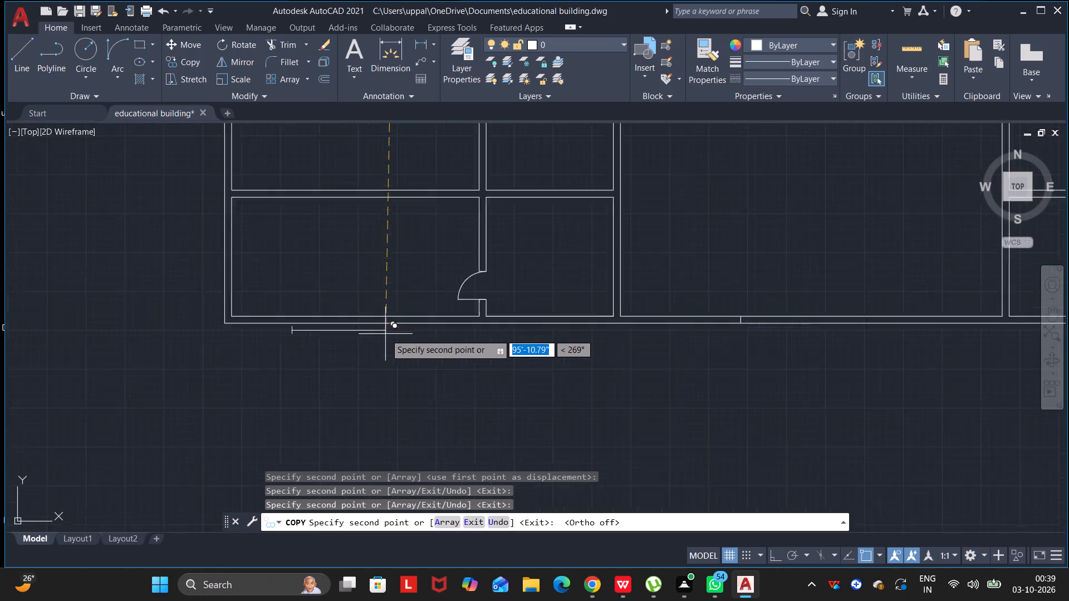
scroll(385, 334, "up", 2)
scroll(404, 303, "down", 2)
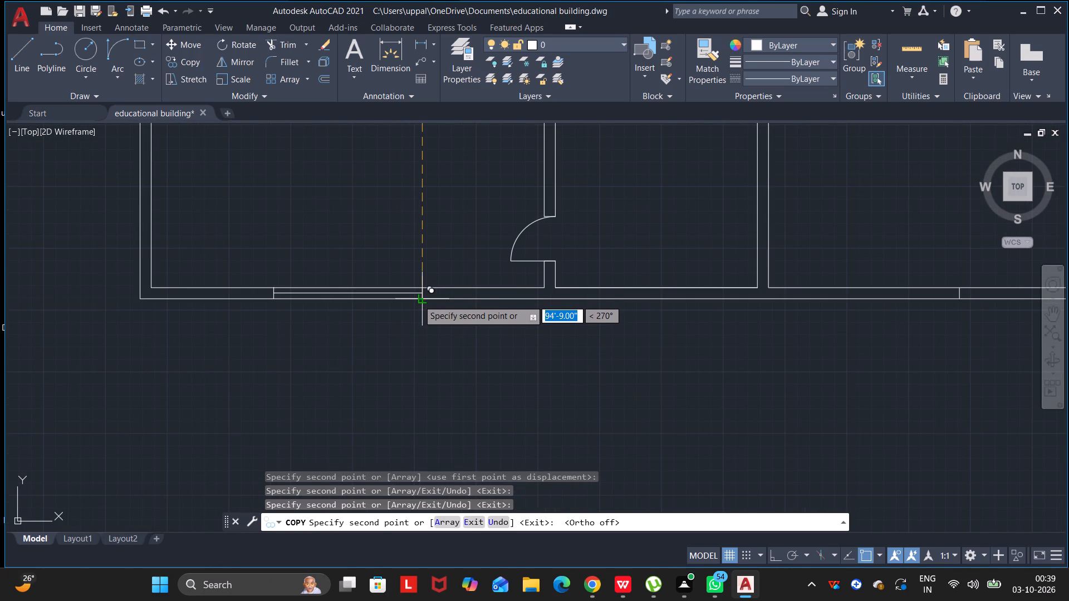
left_click(418, 300)
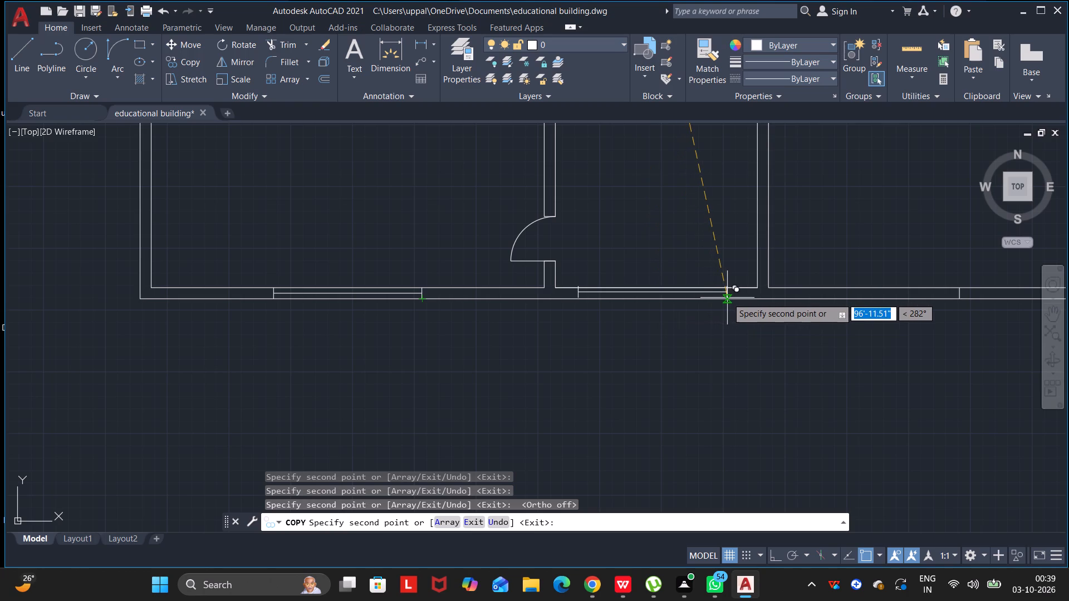
Place another window copy in the outer bottom wall of the second room from the left, roughly centred between its side walls.
left_click(729, 299)
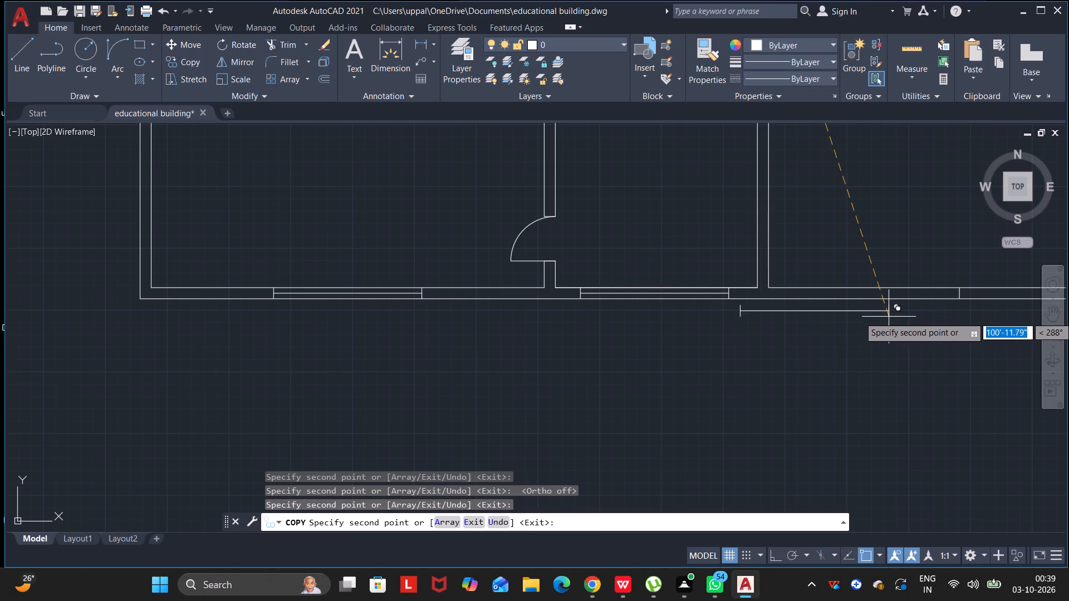
Place three window copies end to end along the large central room's outer bottom wall and finish copying.
scroll(889, 318, "down", 3)
middle_click_drag(883, 319, 772, 342)
left_click_drag(881, 321, 772, 342)
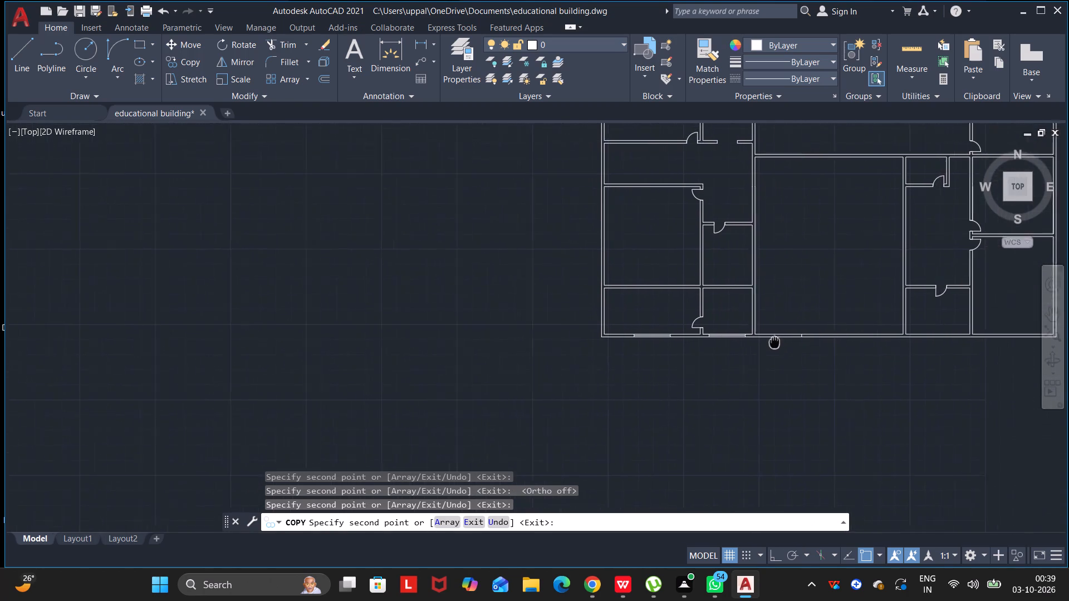
left_click_drag(772, 342, 570, 342)
middle_click_drag(772, 342, 570, 342)
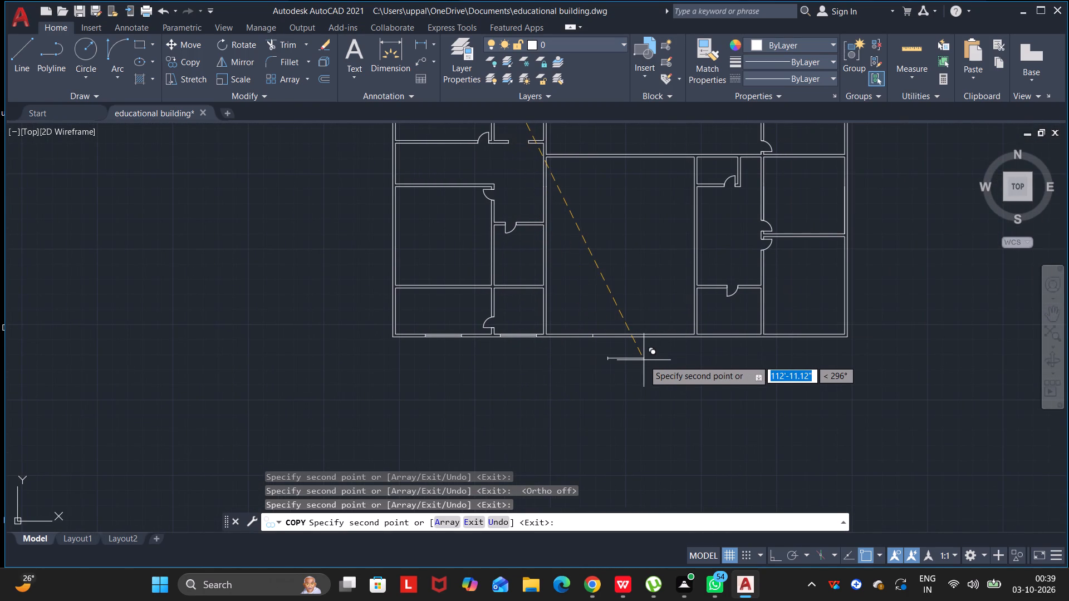
scroll(644, 360, "up", 4)
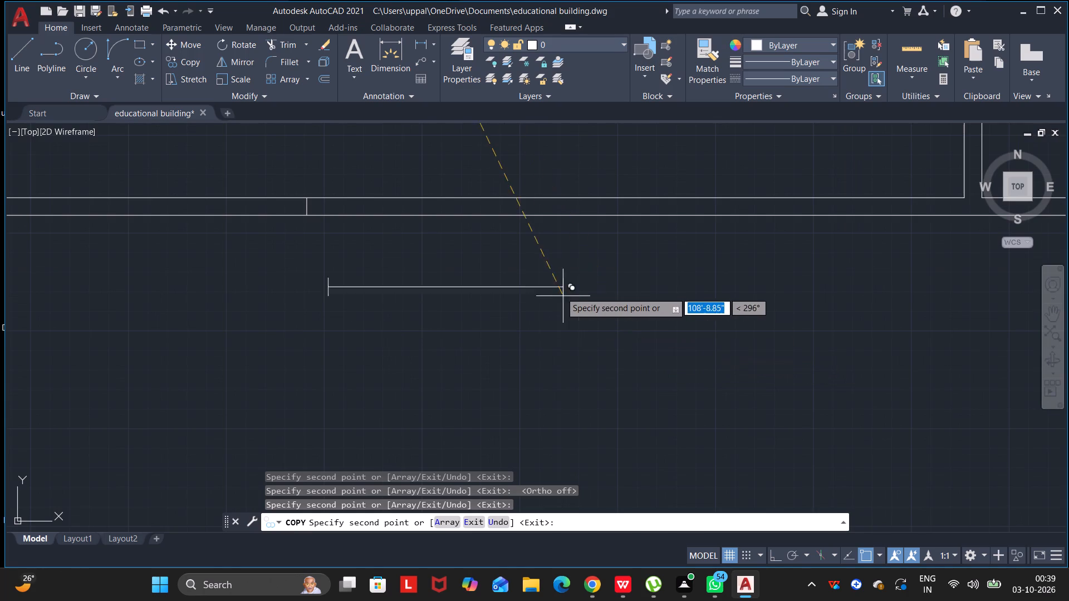
scroll(527, 267, "down", 3)
scroll(530, 252, "up", 1)
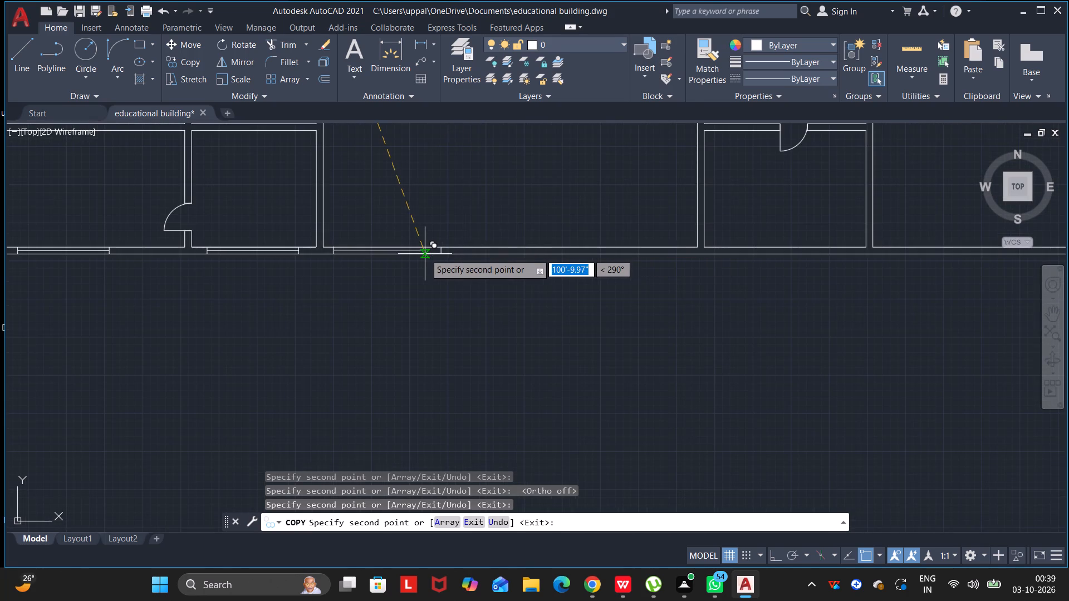
scroll(434, 254, "up", 1)
left_click(442, 253)
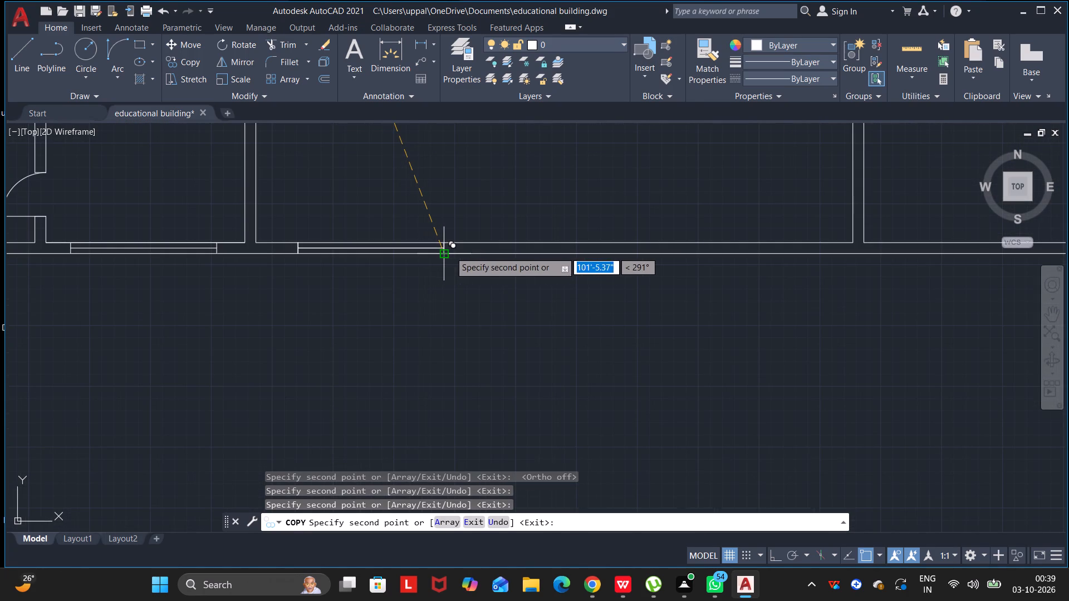
left_click(590, 253)
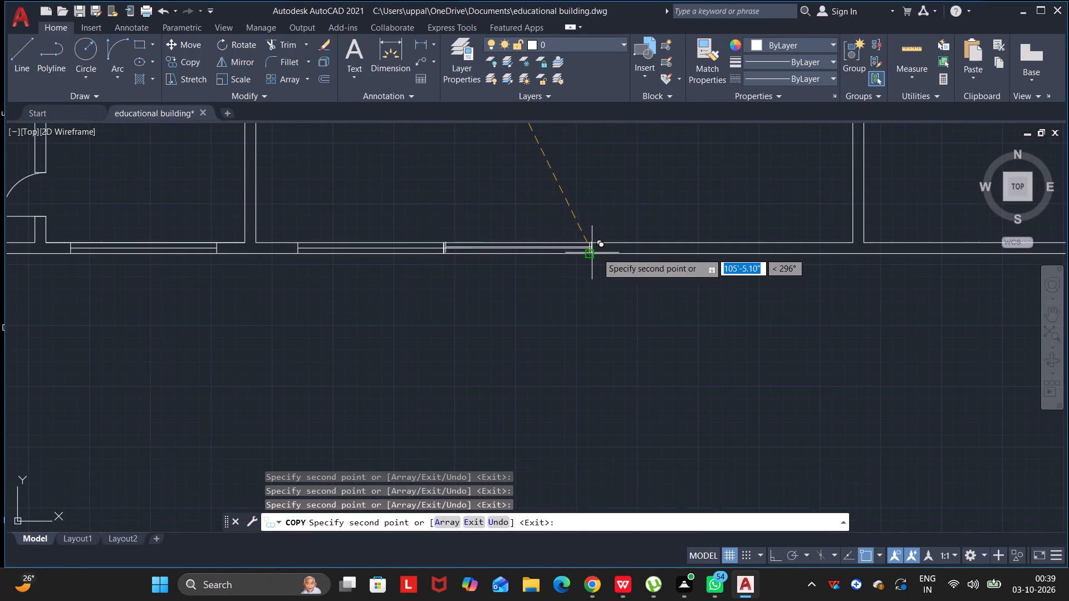
left_click(736, 254)
key("Escape")
key("Escape")
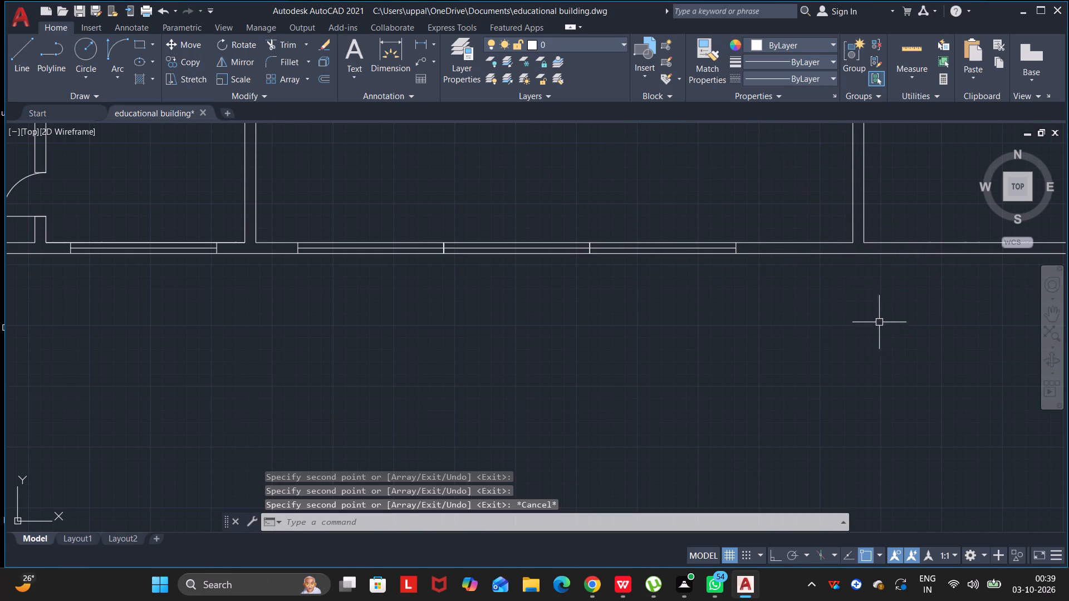
key("Escape")
key("Escape")
key("Escape")
Move the spare window symbol from above the top-left room to the empty space left of the plan.
scroll(624, 250, "down", 3)
scroll(529, 247, "up", 2)
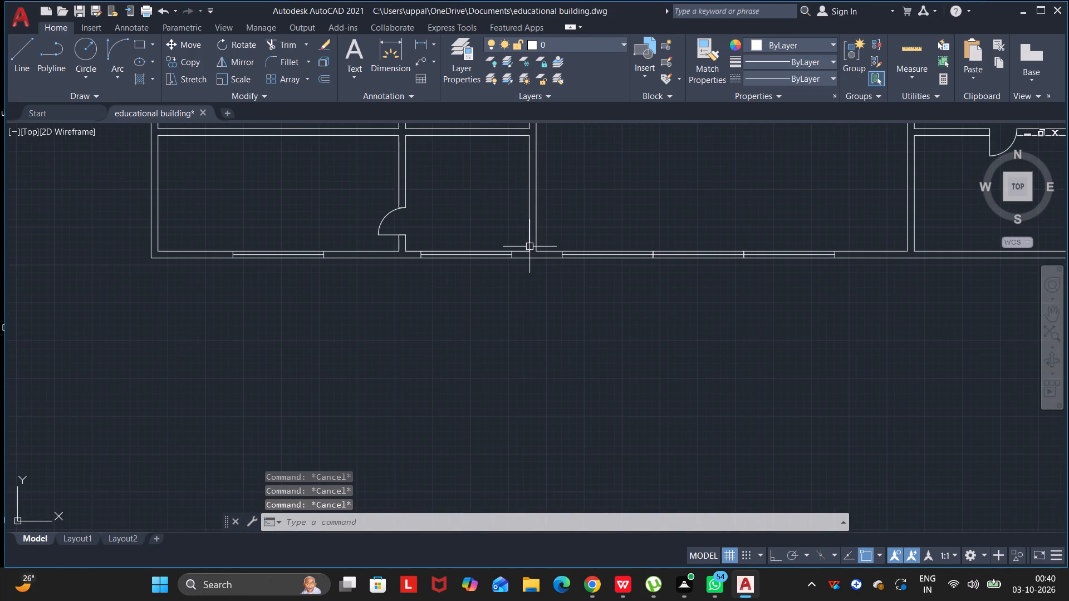
middle_click_drag(651, 244, 426, 300)
left_click_drag(603, 285, 426, 300)
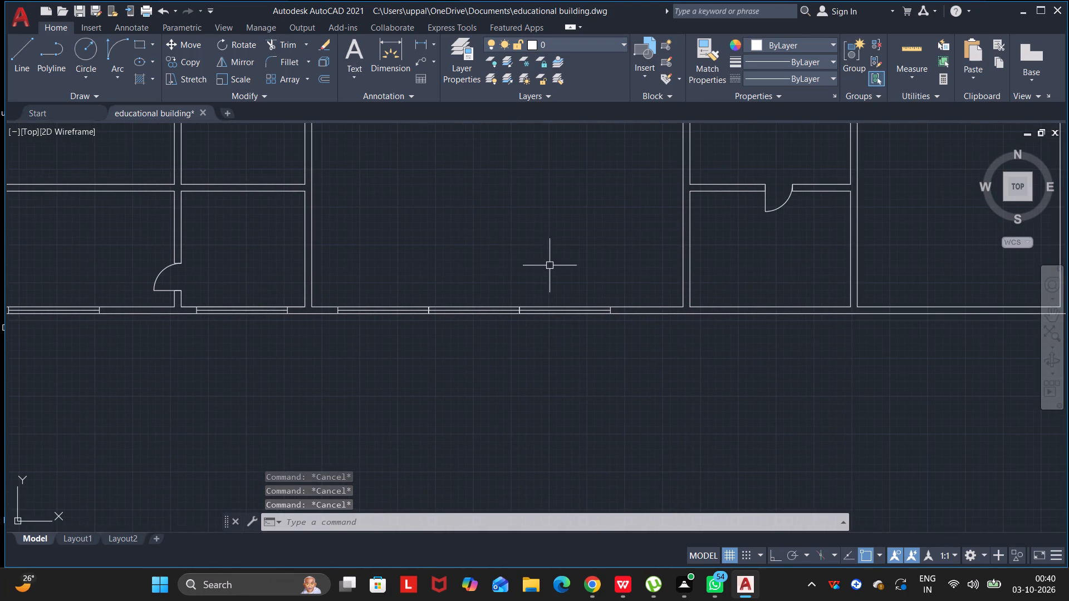
scroll(550, 265, "down", 3)
middle_click_drag(493, 221, 501, 433)
left_click_drag(499, 269, 501, 433)
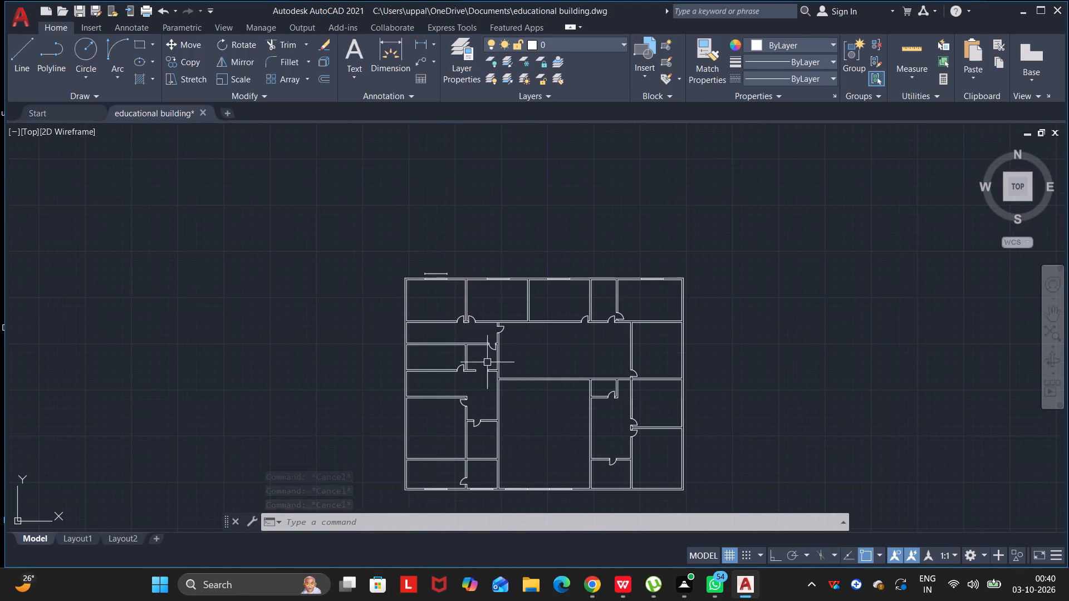
scroll(431, 275, "up", 4)
left_click_drag(540, 268, 388, 270)
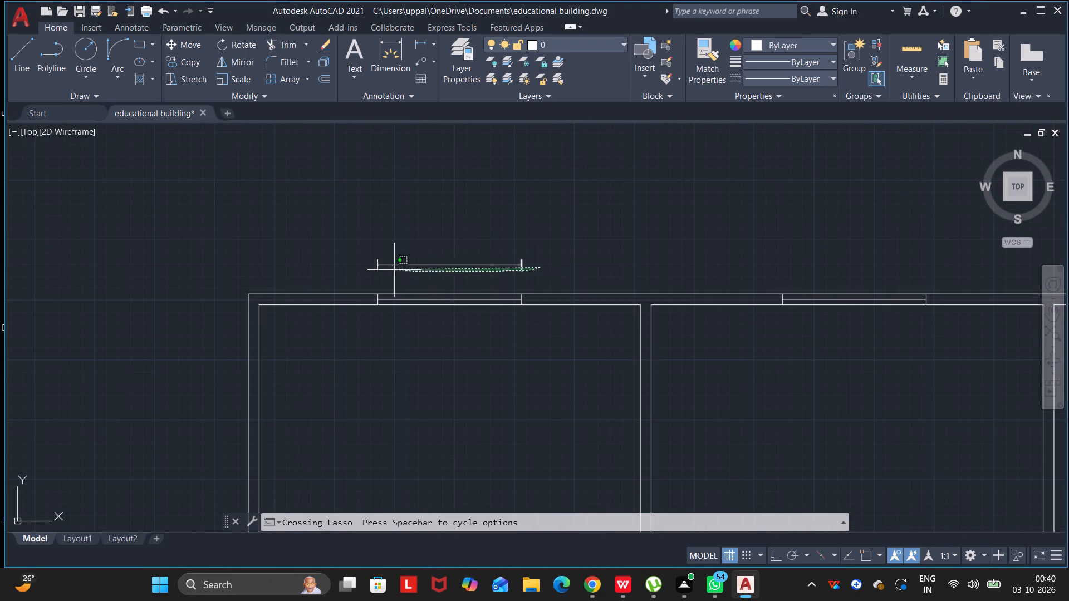
left_click_drag(388, 270, 404, 220)
scroll(553, 259, "up", 3)
key("m")
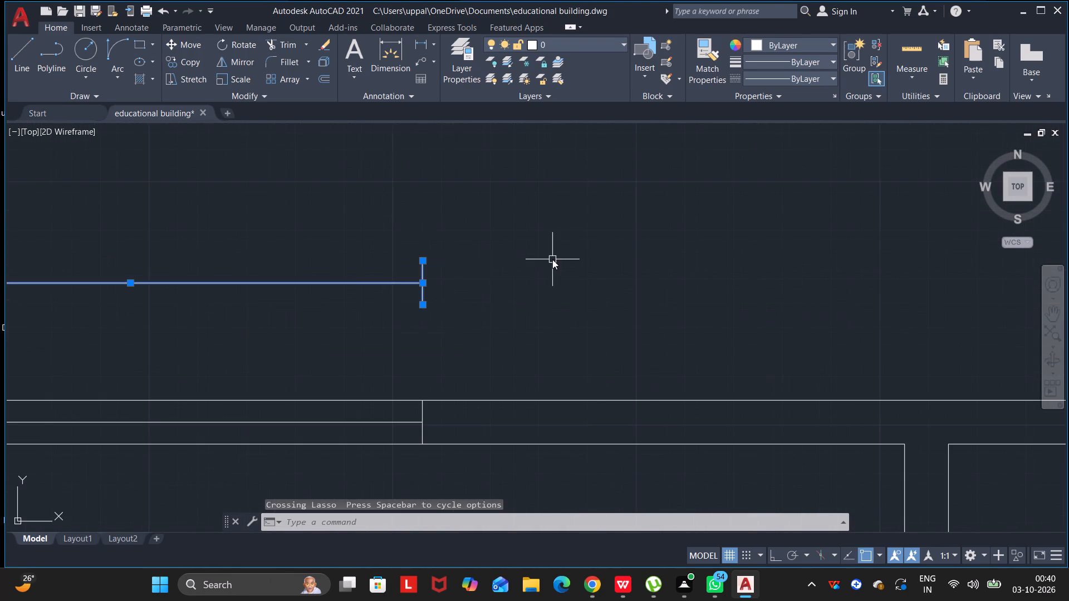
key("Return")
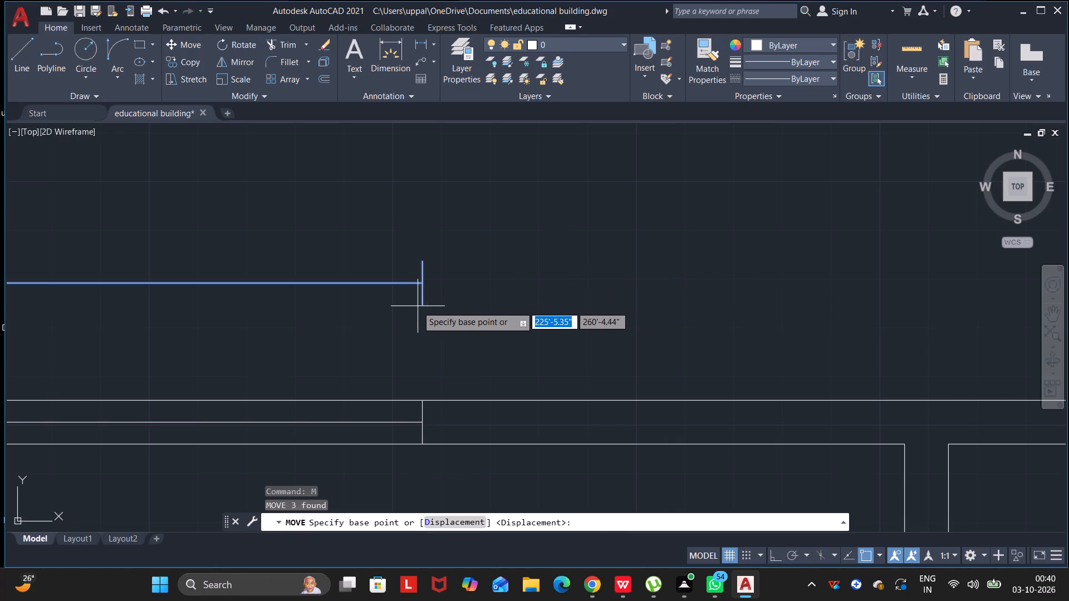
left_click(422, 305)
scroll(548, 319, "down", 4)
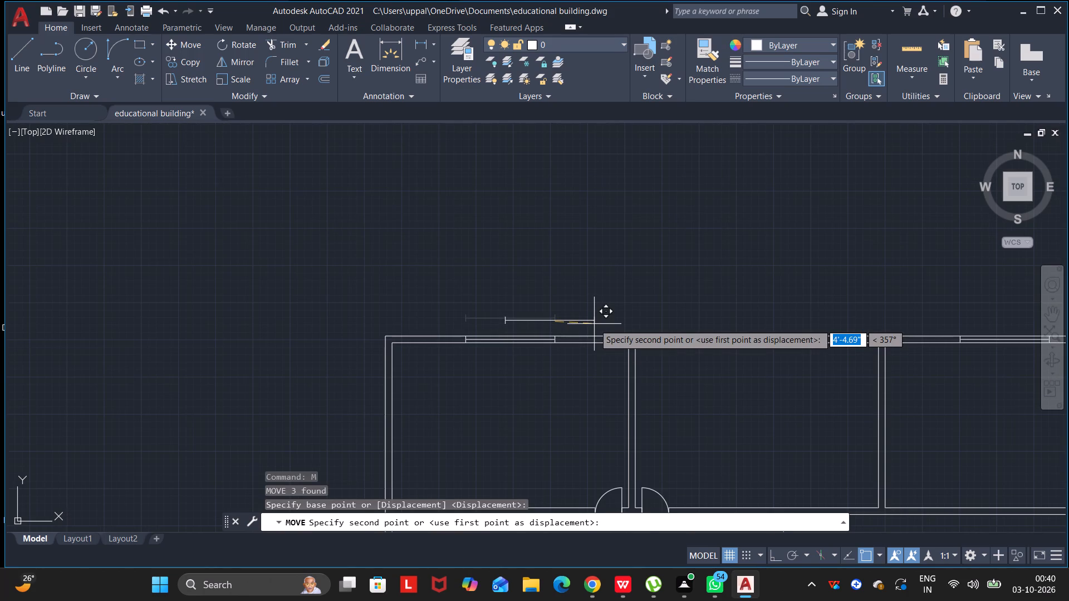
scroll(653, 343, "down", 5)
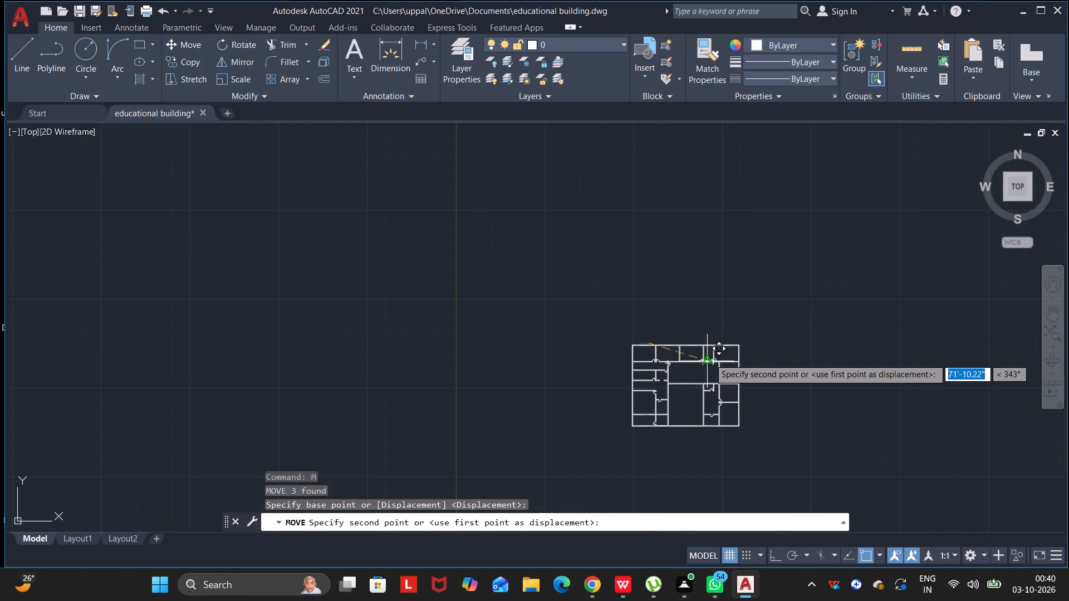
scroll(722, 363, "up", 1)
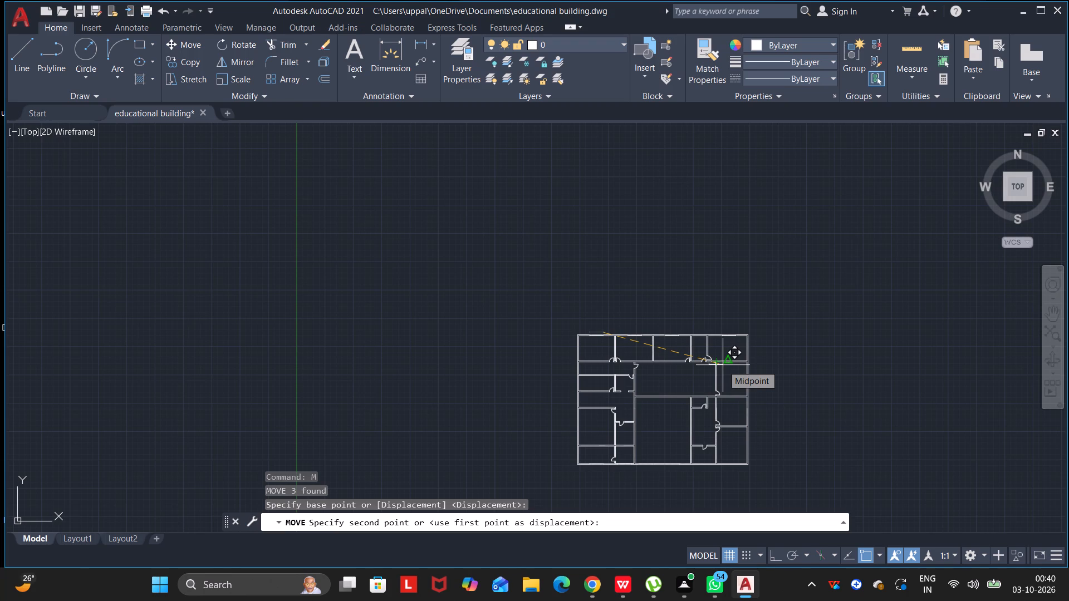
left_click(514, 393)
key("Escape")
key("Escape")
scroll(528, 411, "up", 5)
key("Escape")
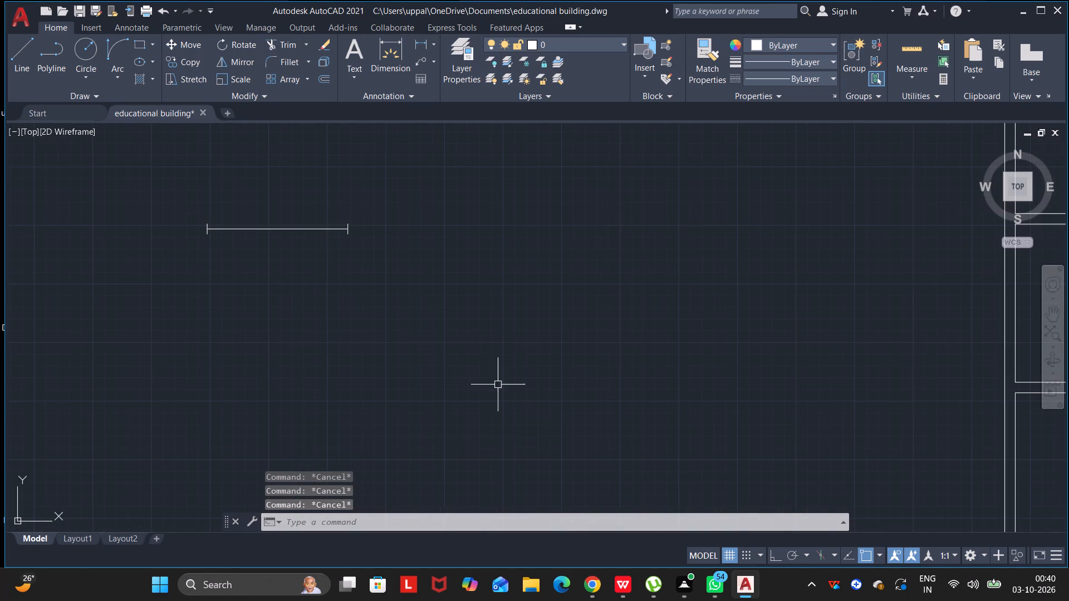
With Ortho on, rotate the spare window symbol from horizontal to vertical about its right end.
left_click_drag(396, 292, 416, 210)
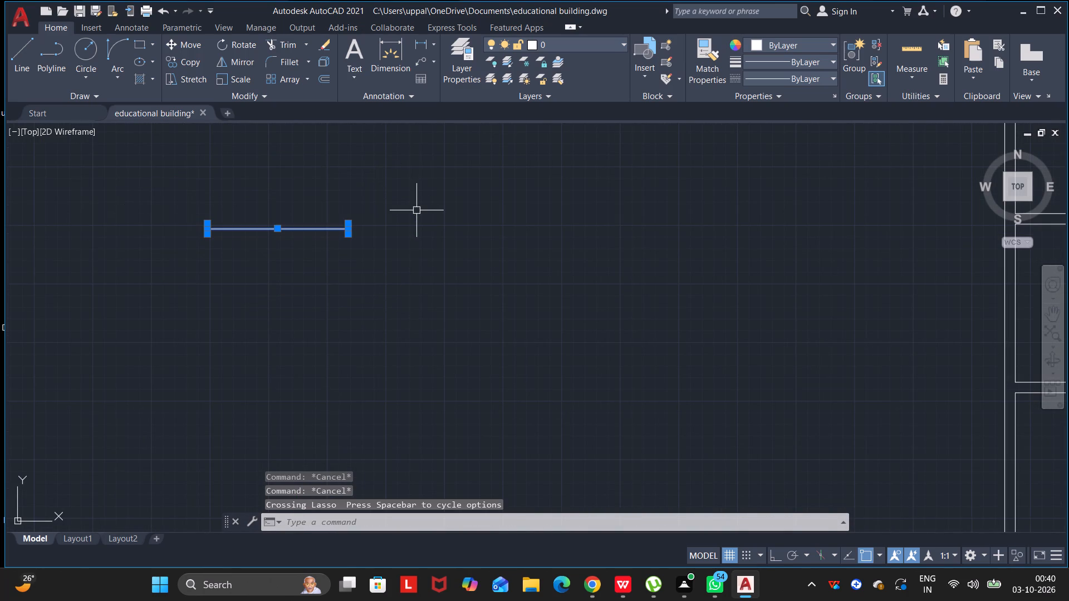
key("F8")
left_click(237, 45)
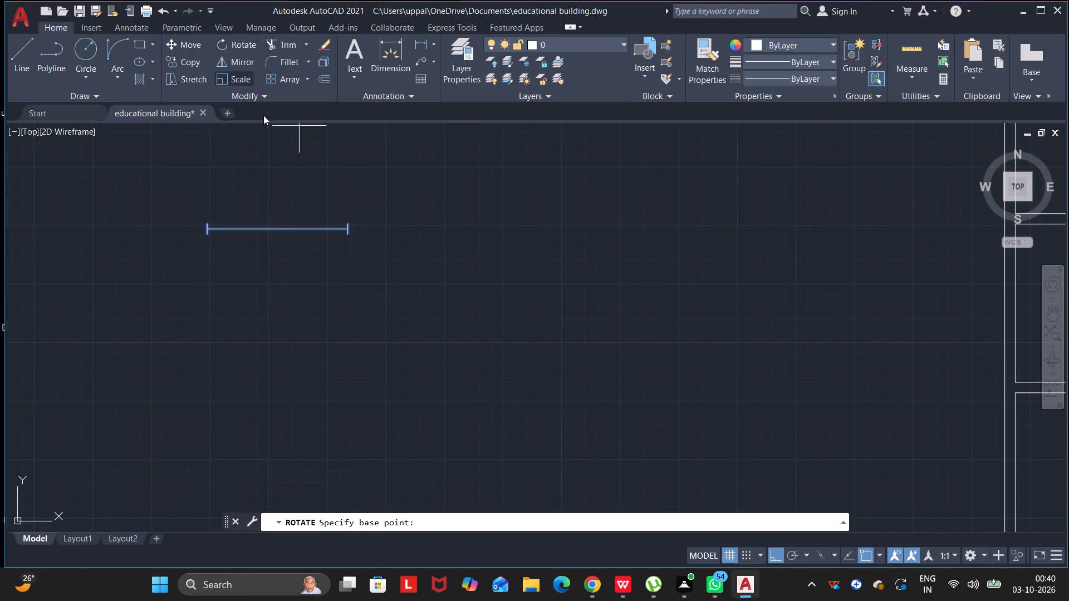
left_click(342, 228)
left_click(330, 279)
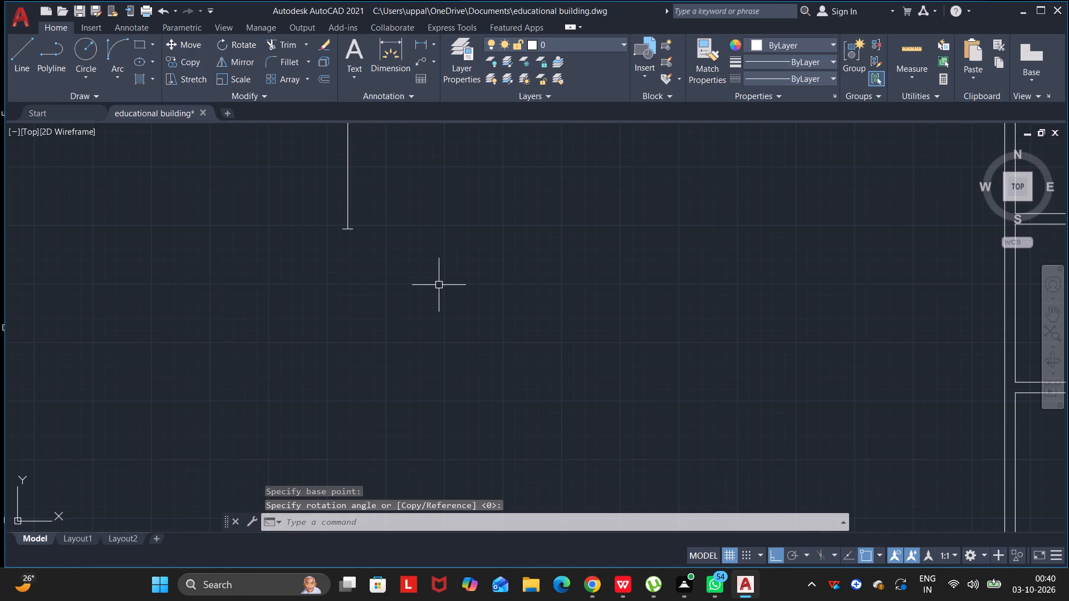
key("Escape")
key("Escape")
key("Escape")
key("Escape")
key("Escape")
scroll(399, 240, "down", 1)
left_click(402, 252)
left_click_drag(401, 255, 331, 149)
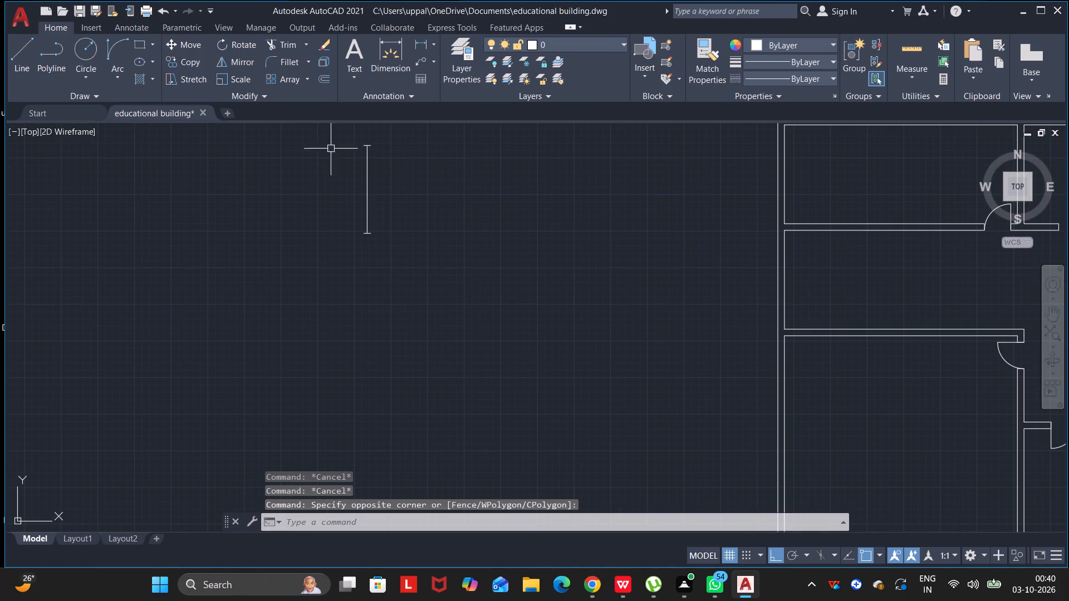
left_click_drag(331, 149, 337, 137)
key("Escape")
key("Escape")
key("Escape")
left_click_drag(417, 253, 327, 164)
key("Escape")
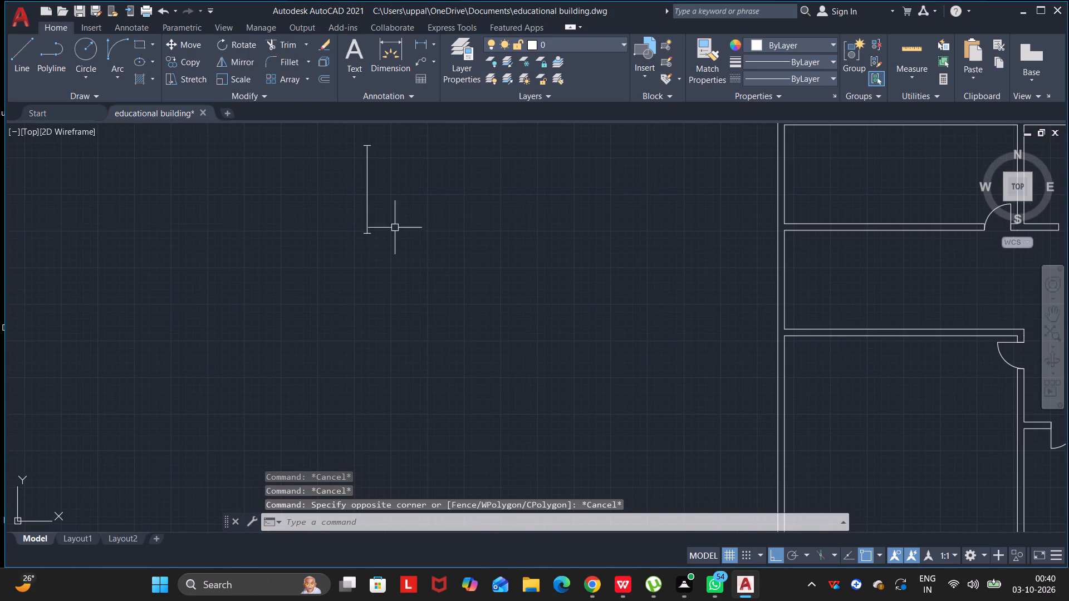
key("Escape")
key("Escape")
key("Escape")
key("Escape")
Turn Ortho off and move the vertical window symbol by its lower end into the outer left wall of the room above the bottom-left room, roughly centred.
left_click_drag(404, 257, 379, 138)
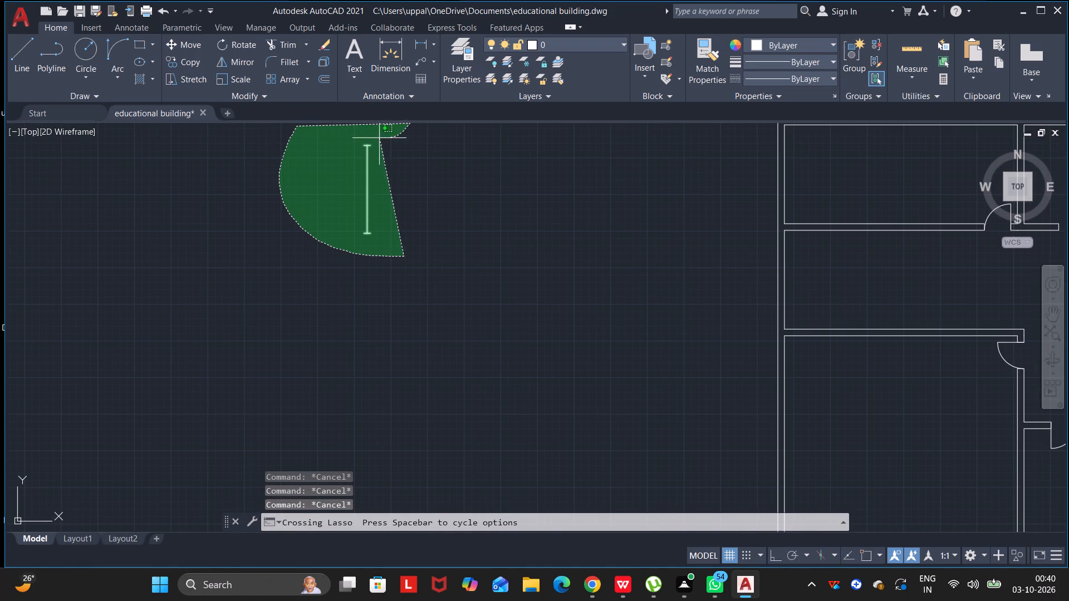
left_click_drag(379, 138, 388, 147)
key("m")
key("Return")
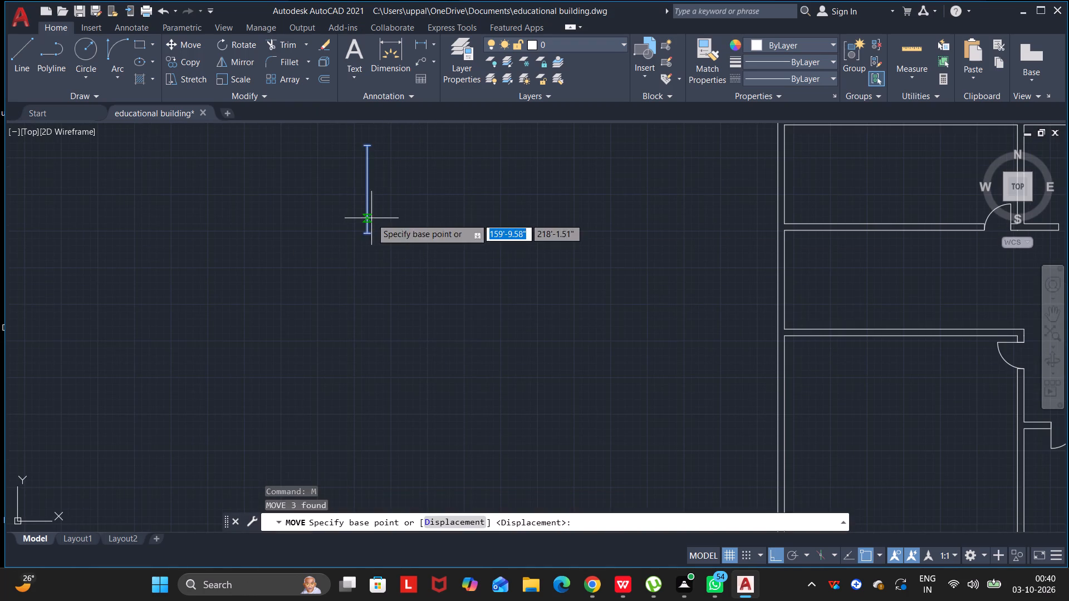
scroll(349, 215, "up", 2)
left_click(398, 260)
scroll(597, 294, "down", 2)
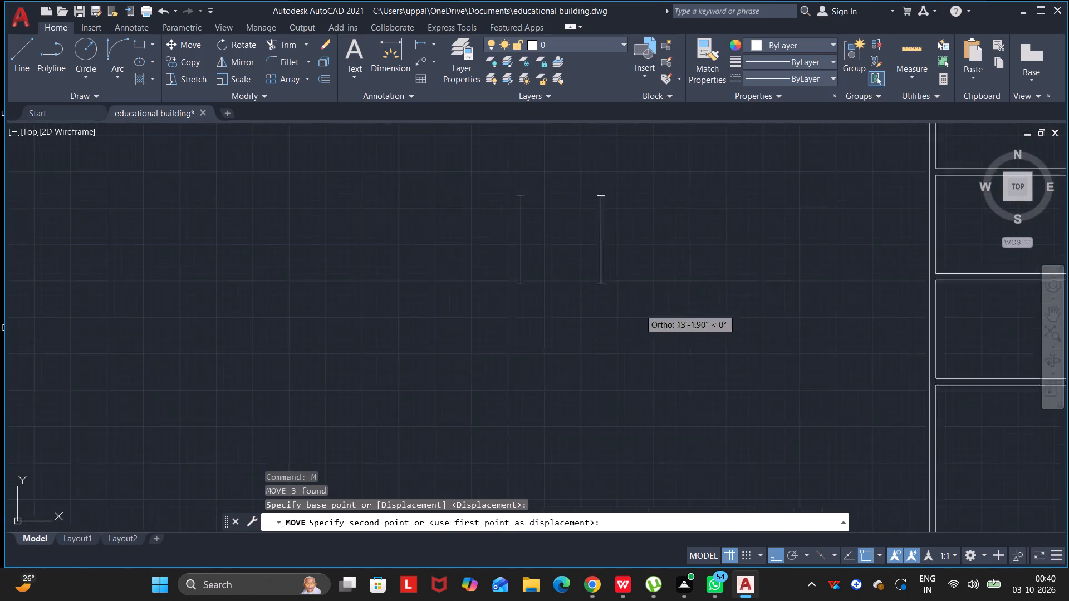
scroll(653, 313, "down", 1)
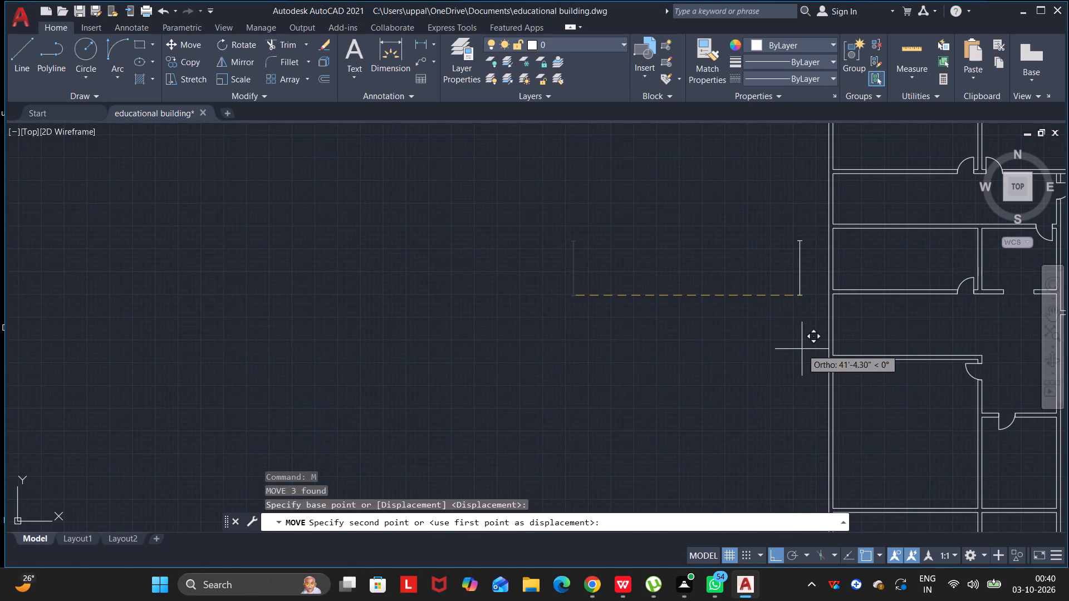
key("F8")
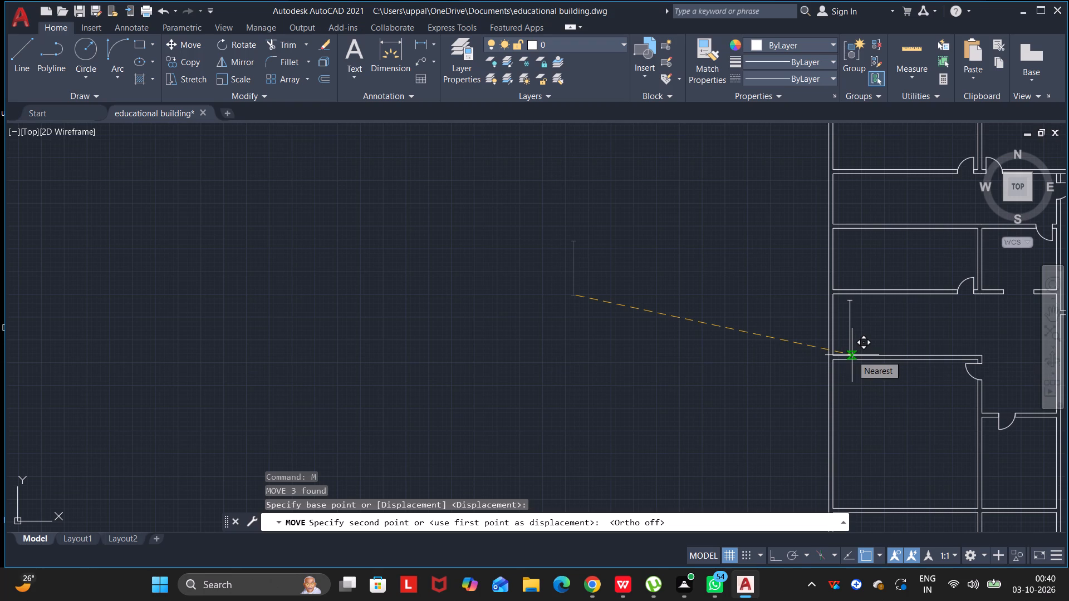
scroll(850, 316, "down", 2)
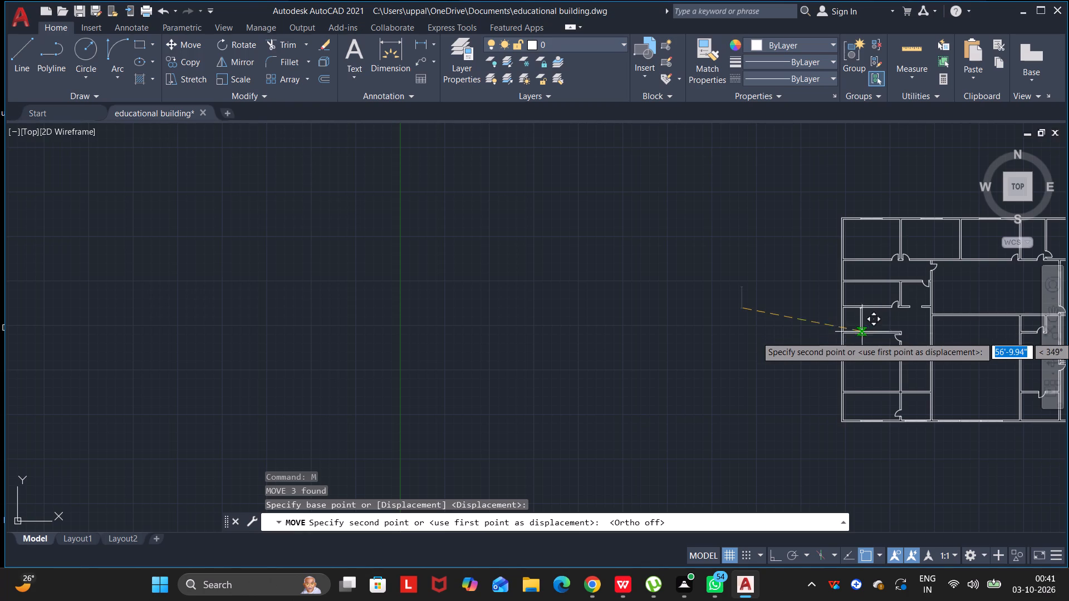
scroll(862, 367, "up", 3)
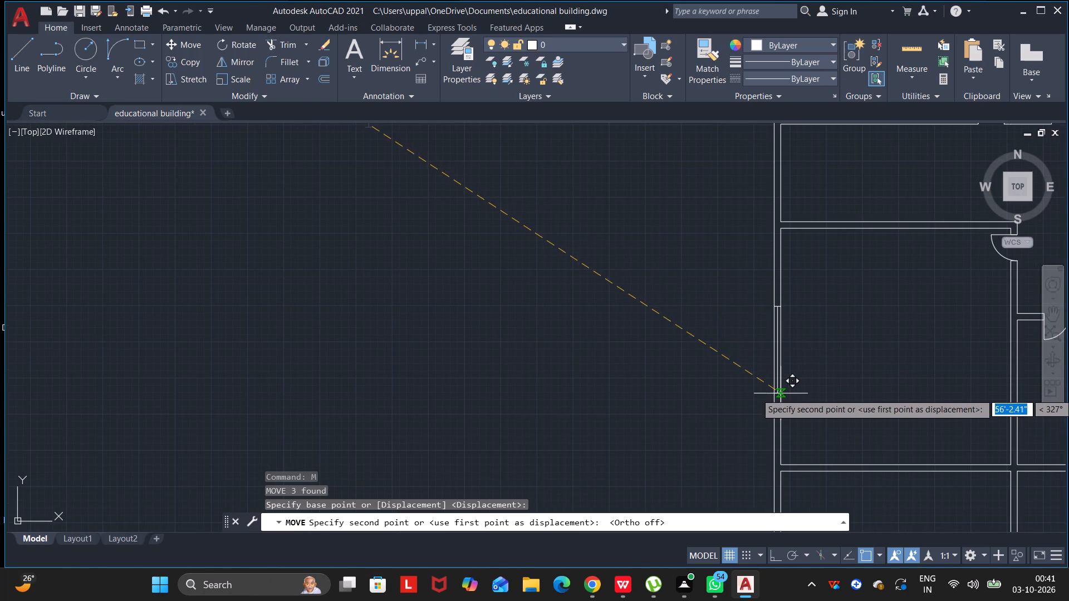
left_click(781, 395)
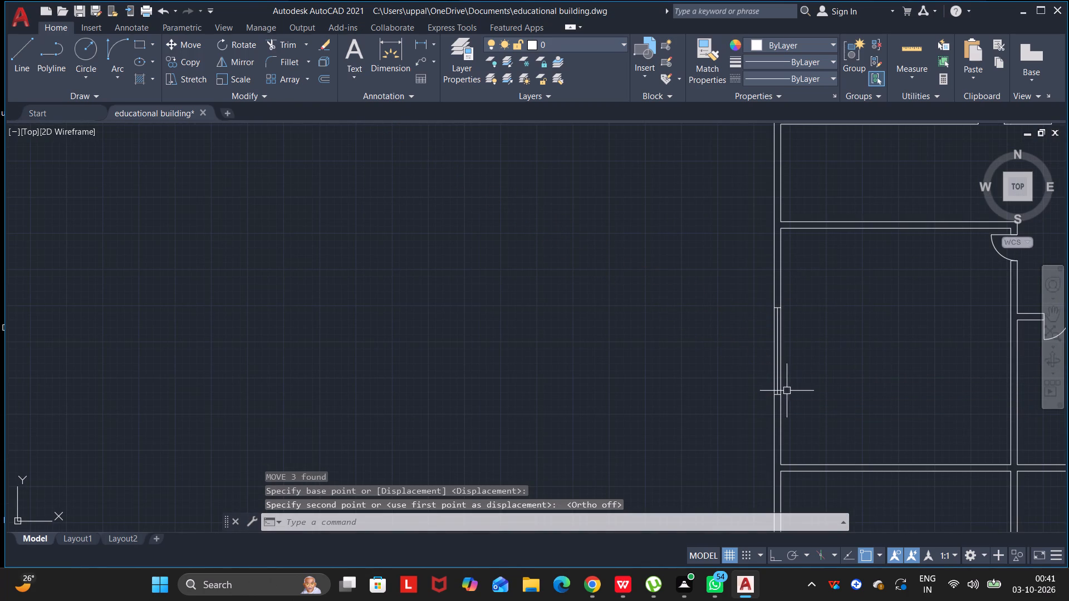
Copy the vertical window by its lower right corner into the outer left wall of the next space above.
scroll(771, 340, "down", 3)
scroll(773, 342, "up", 4)
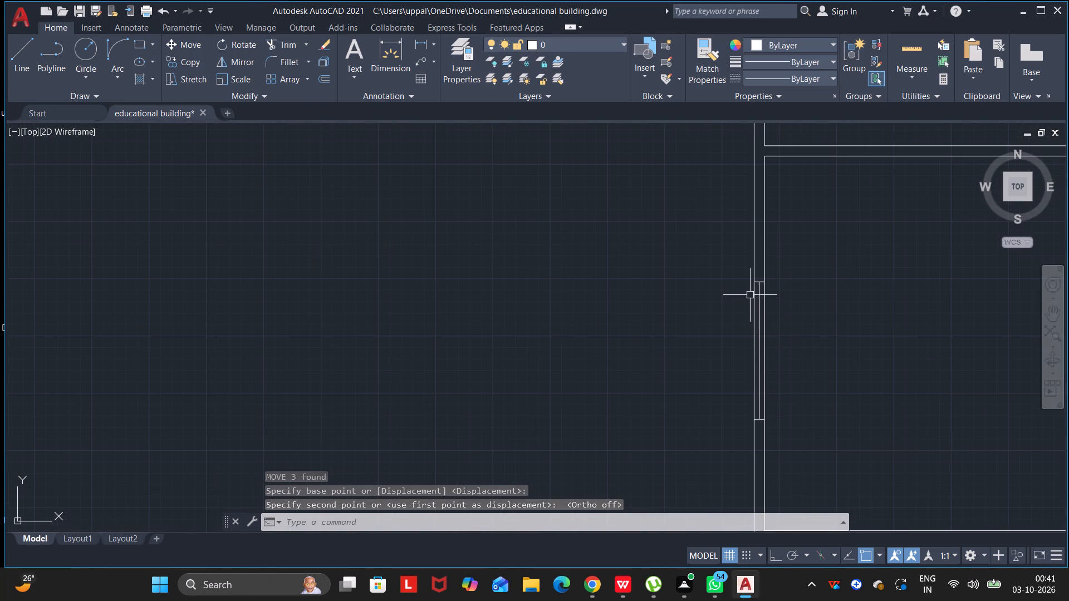
left_click(758, 288)
scroll(758, 282, "up", 4)
left_click(747, 283)
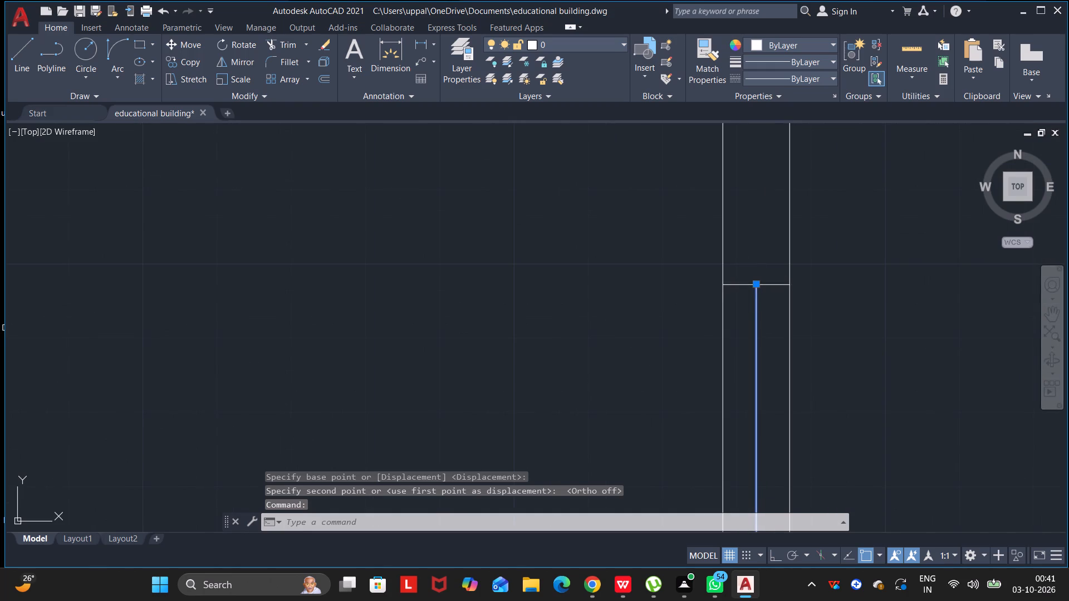
scroll(761, 328, "down", 4)
scroll(771, 466, "up", 5)
left_click(718, 464)
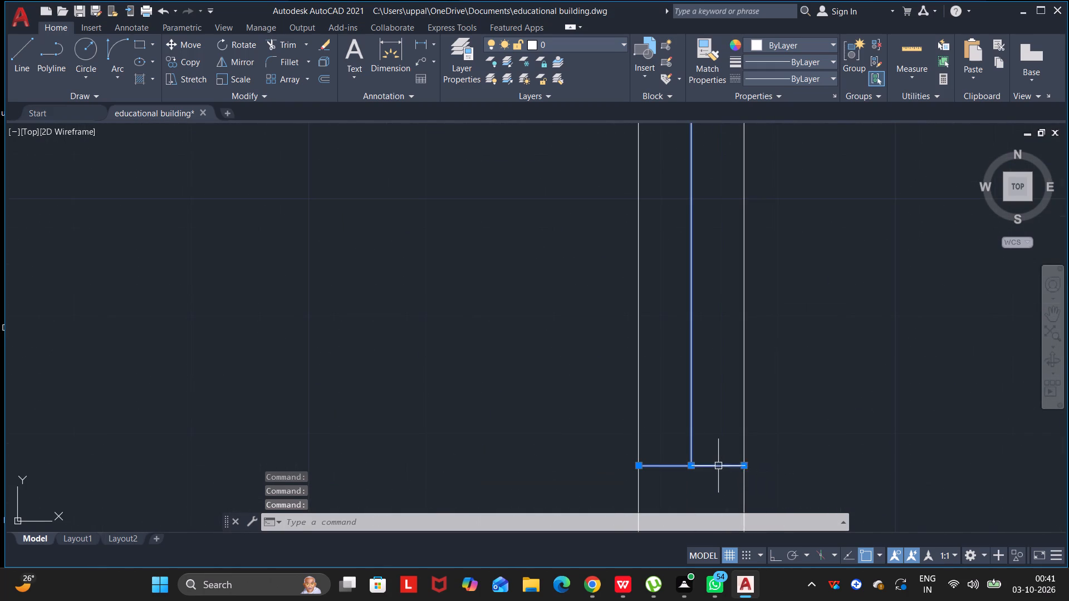
key("c")
key("o")
key("Return")
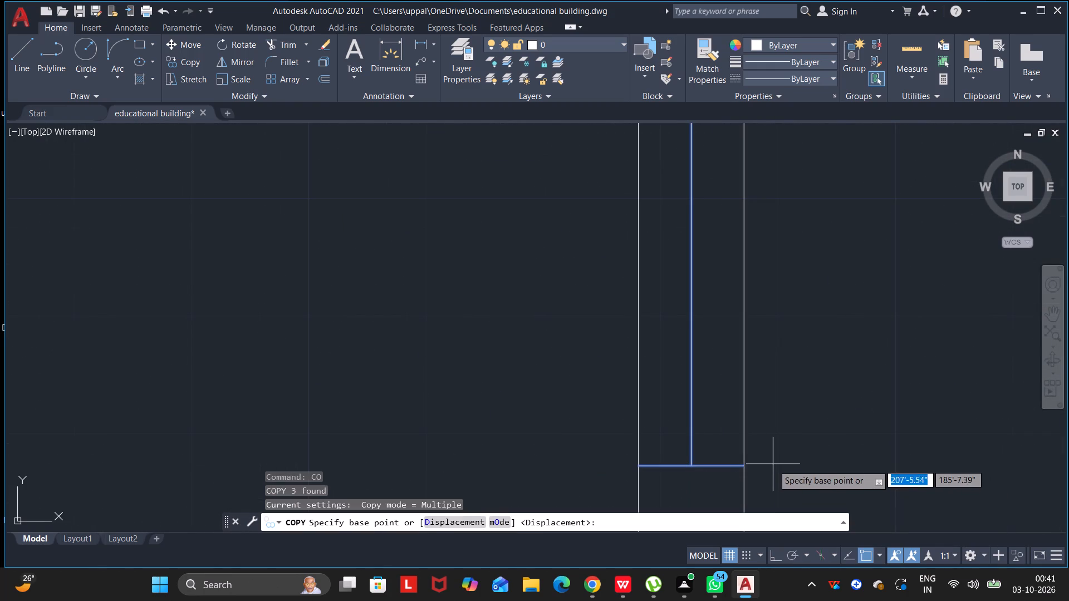
left_click(746, 467)
scroll(739, 329, "down", 5)
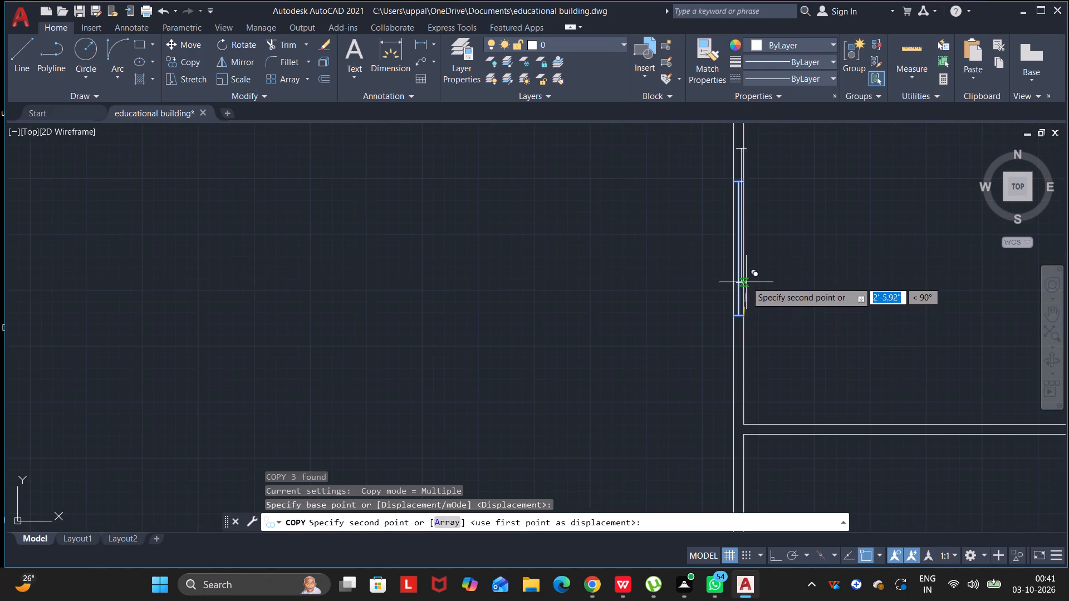
middle_click_drag(752, 259, 753, 351)
left_click_drag(754, 270, 753, 351)
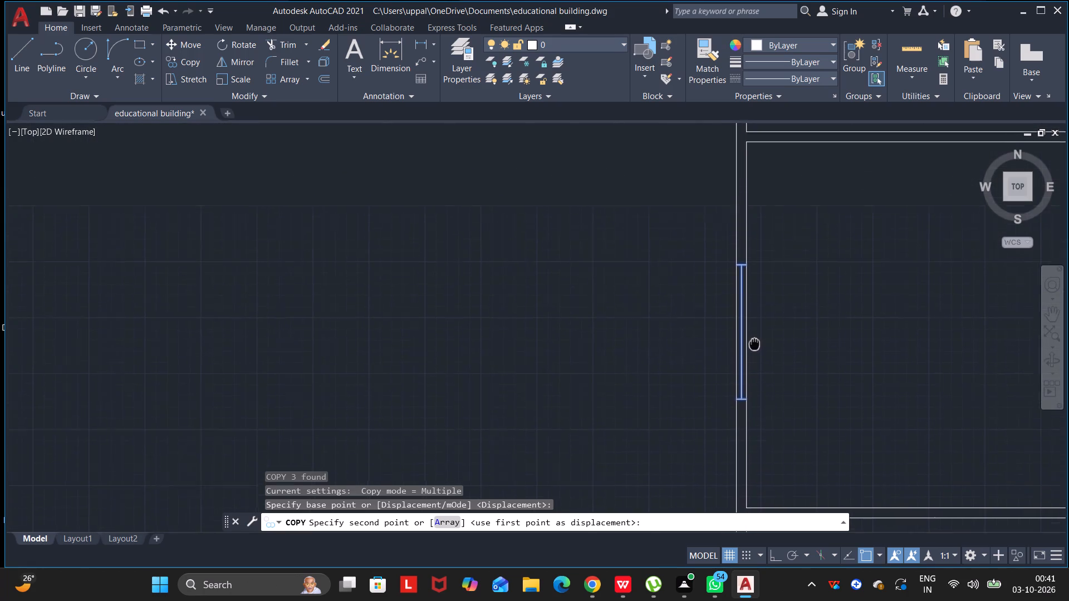
left_click_drag(753, 351, 747, 424)
middle_click_drag(753, 351, 747, 424)
middle_click_drag(738, 293, 736, 382)
left_click_drag(737, 322, 736, 382)
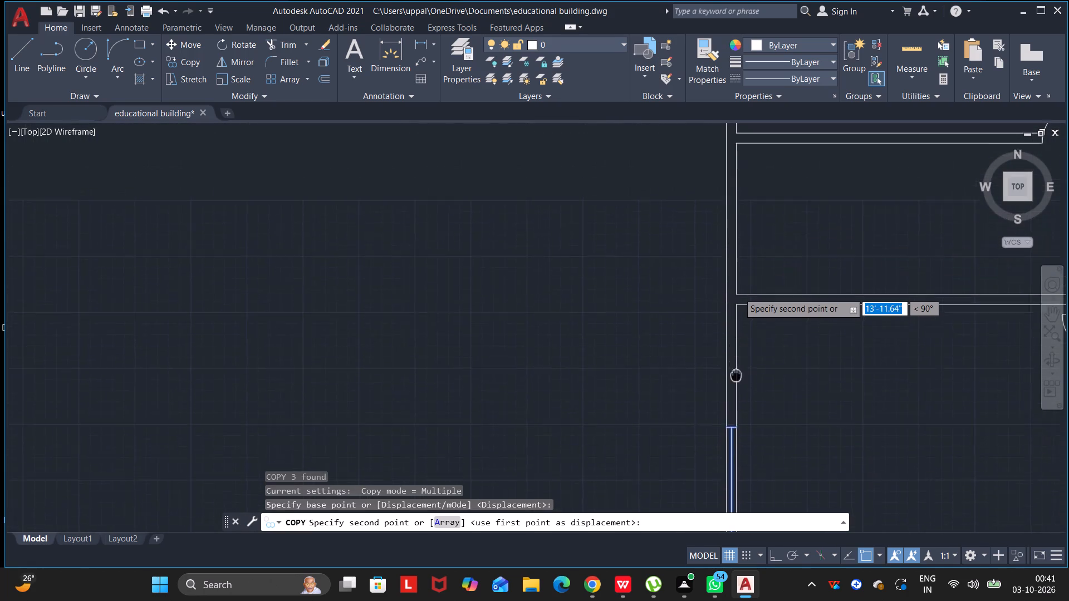
left_click_drag(736, 382, 734, 474)
middle_click_drag(736, 382, 734, 474)
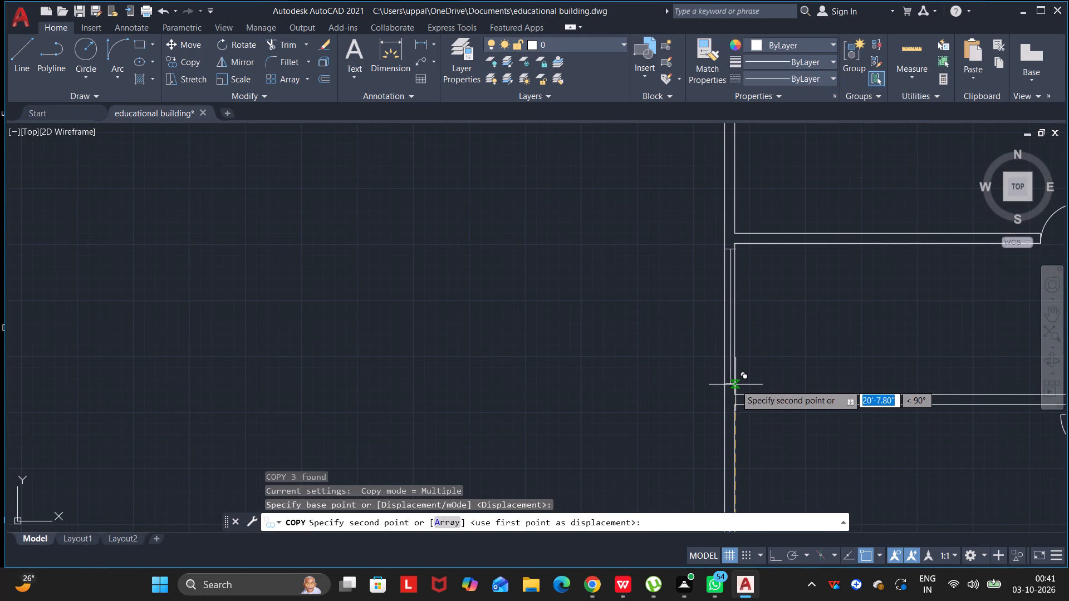
left_click(735, 388)
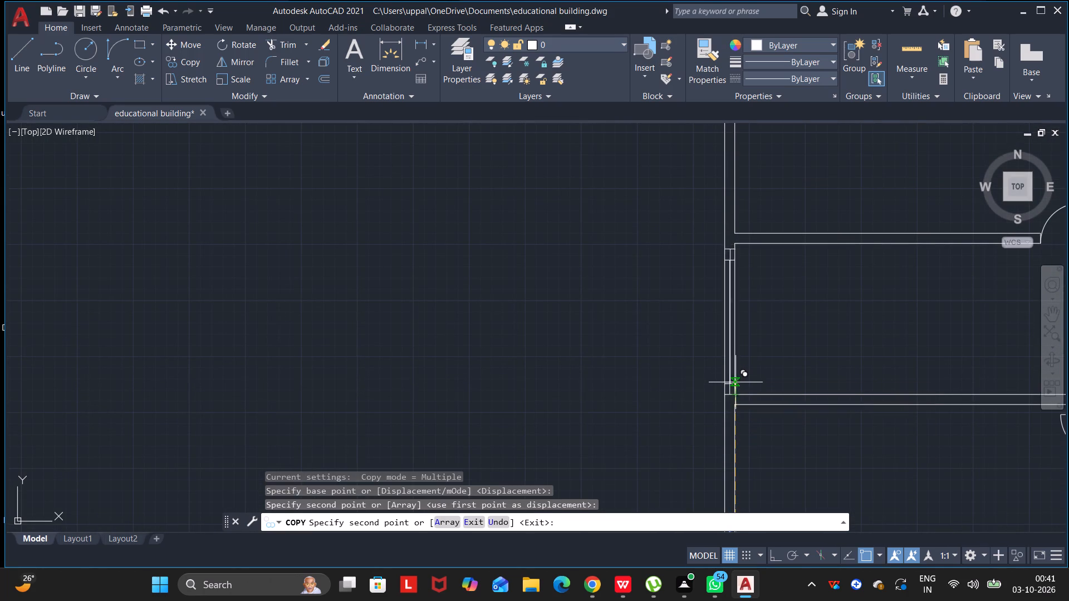
Place another copy of the vertical window in the outer right wall of the bottom-right room, near its mid-height.
scroll(747, 342, "down", 3)
middle_click_drag(748, 329, 741, 461)
left_click_drag(749, 354, 741, 461)
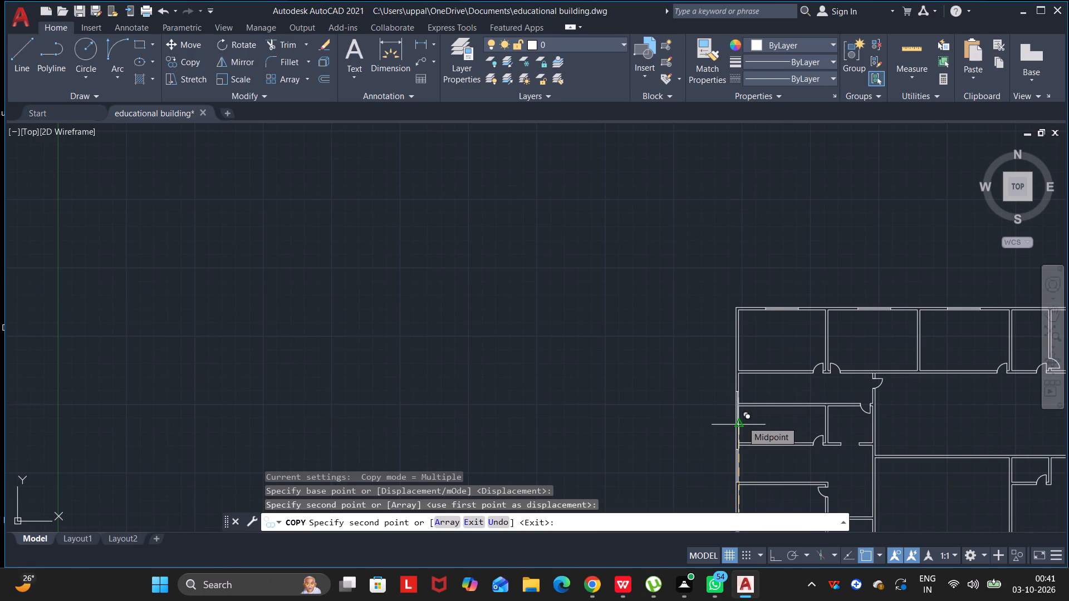
scroll(940, 428, "down", 3)
middle_click_drag(940, 432, 757, 341)
left_click_drag(935, 430, 757, 341)
scroll(811, 377, "up", 4)
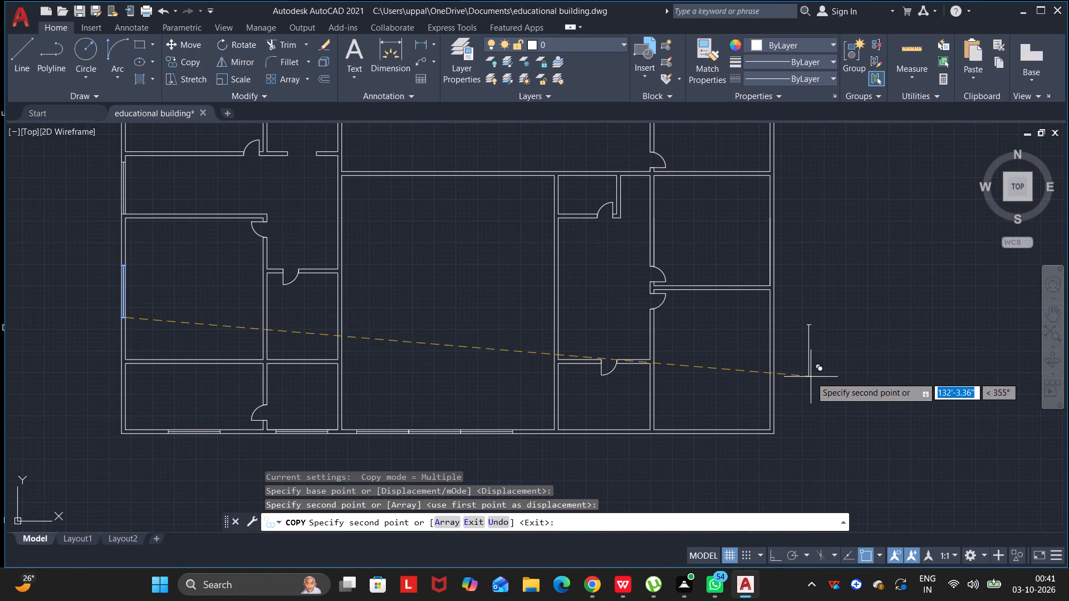
scroll(781, 381, "up", 2)
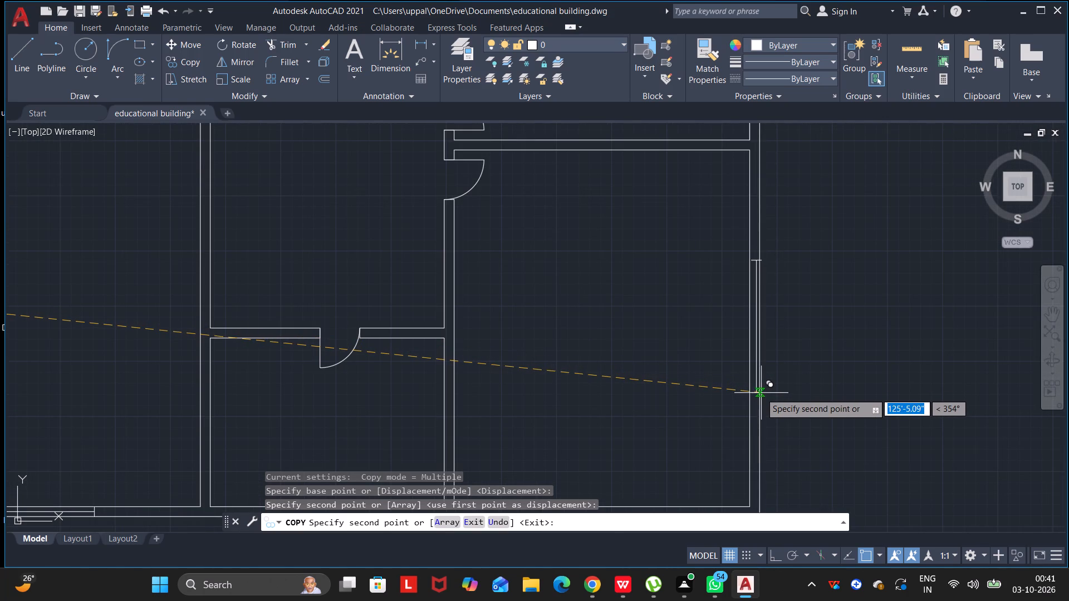
left_click(760, 393)
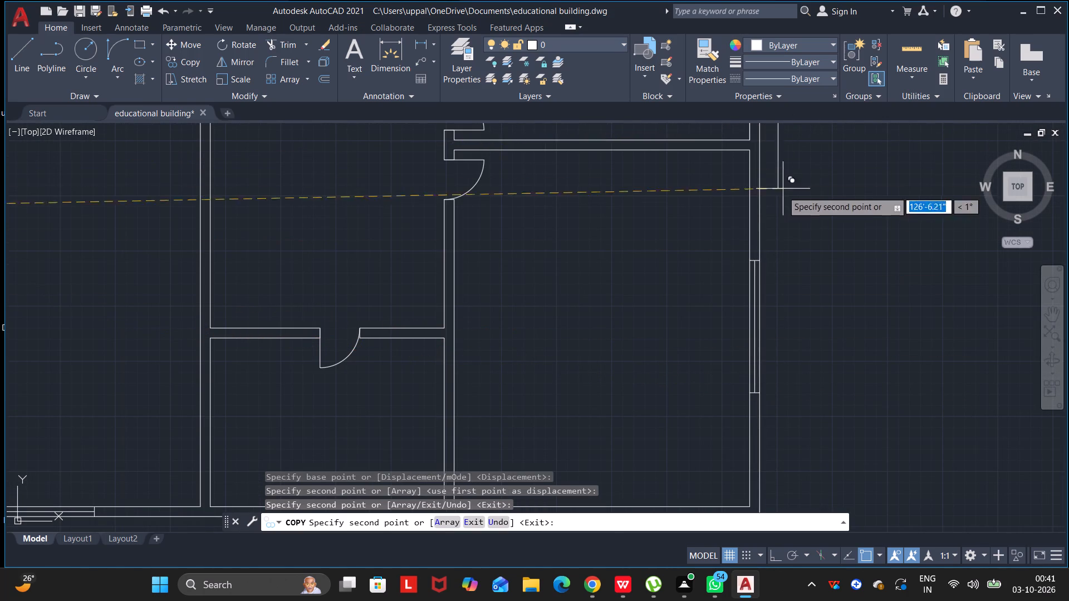
Place a vertical window copy in the outer right wall of the room above the bottom-right room and finish copying.
scroll(780, 221, "down", 1)
middle_click_drag(779, 221, 768, 357)
left_click_drag(779, 228, 768, 357)
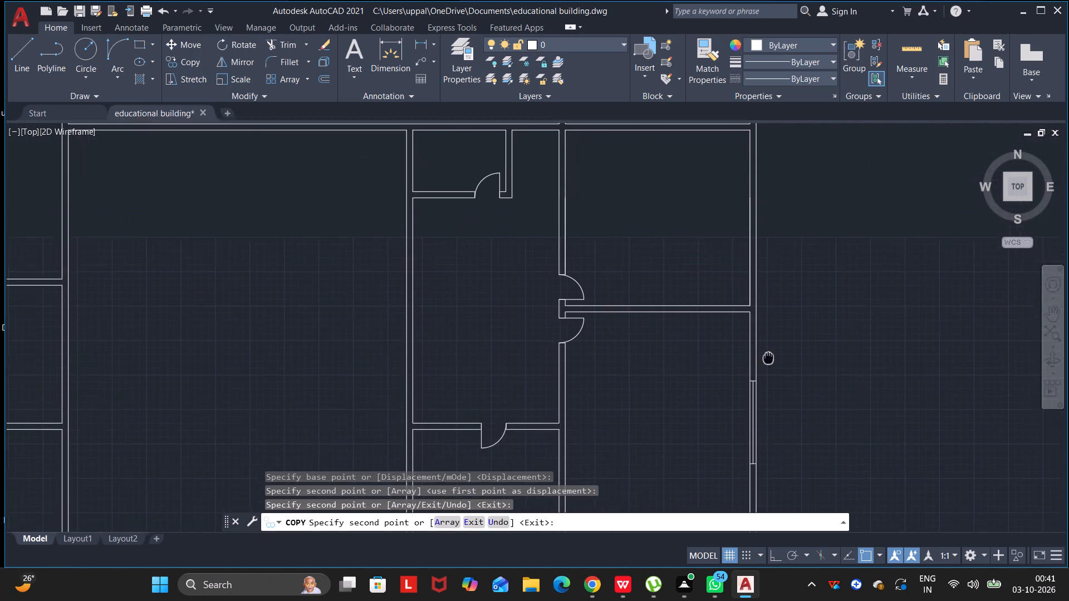
left_click_drag(768, 357, 768, 363)
middle_click_drag(768, 357, 767, 373)
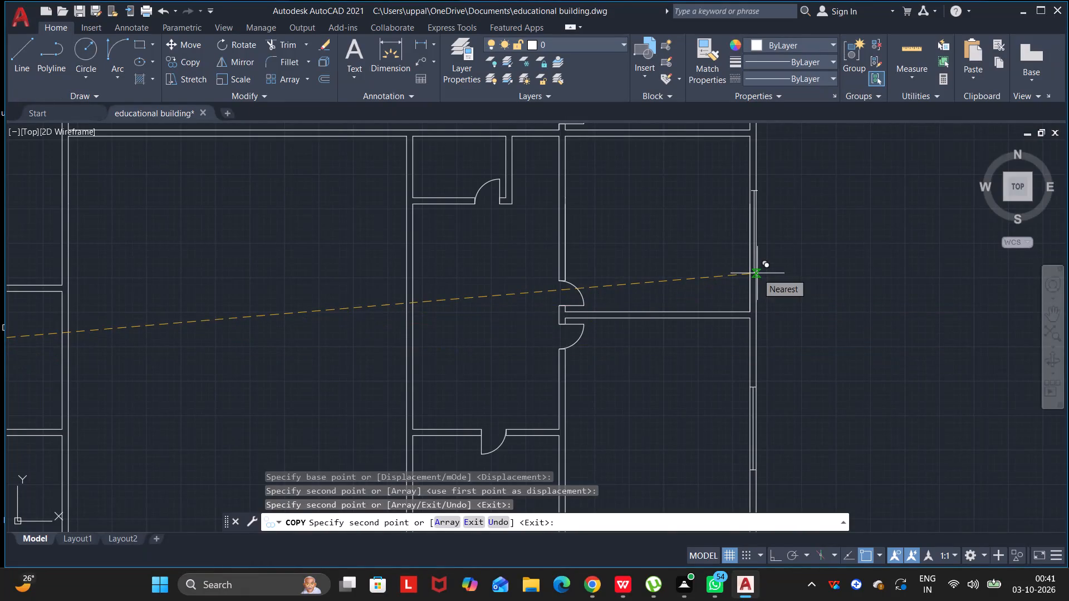
scroll(757, 274, "up", 3)
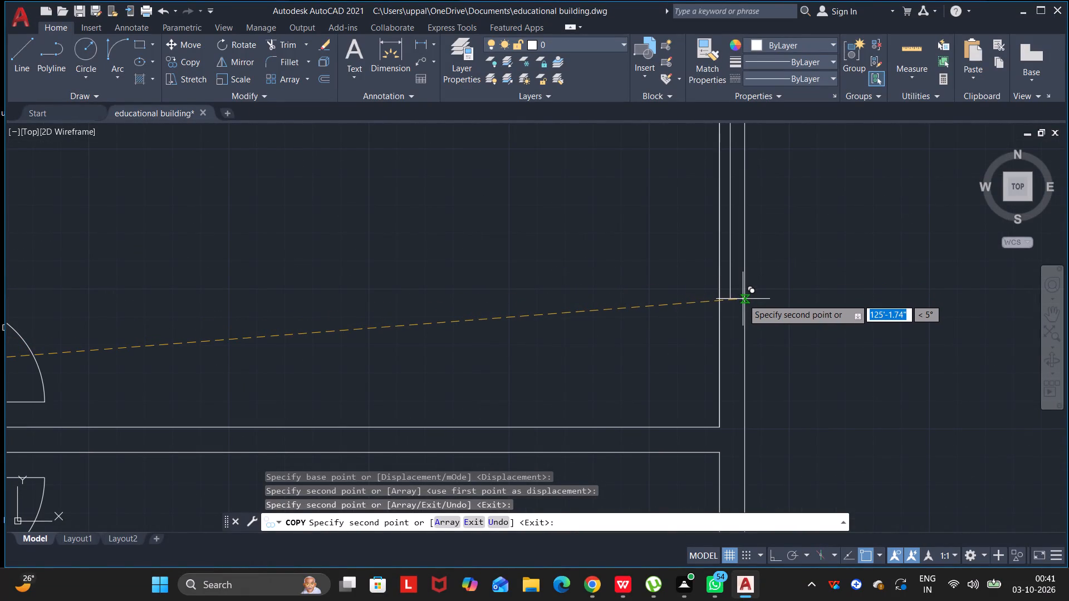
left_click_drag(745, 298, 748, 308)
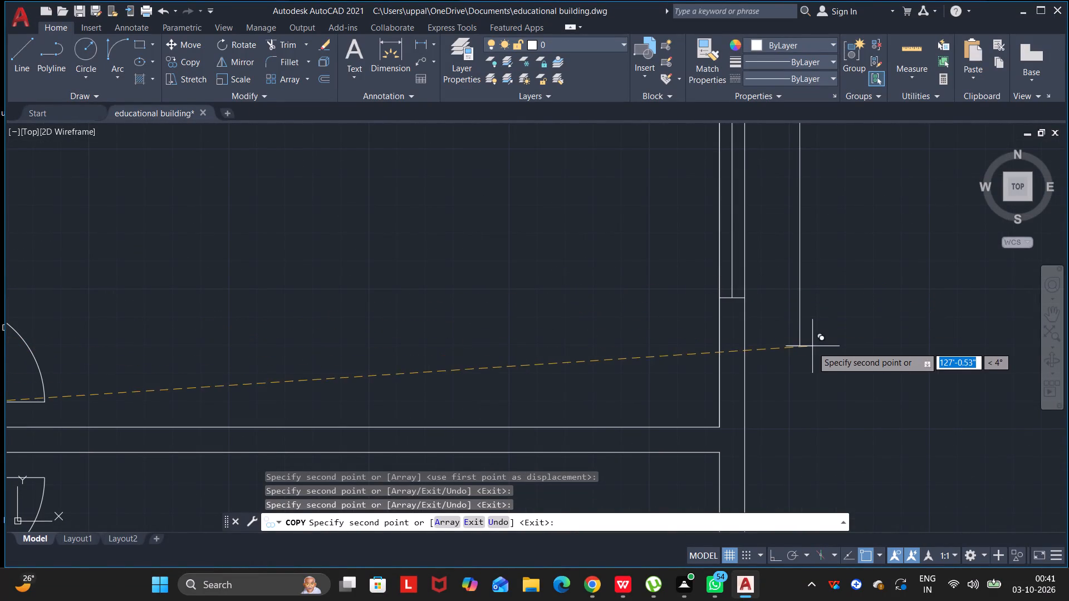
scroll(813, 337, "down", 6)
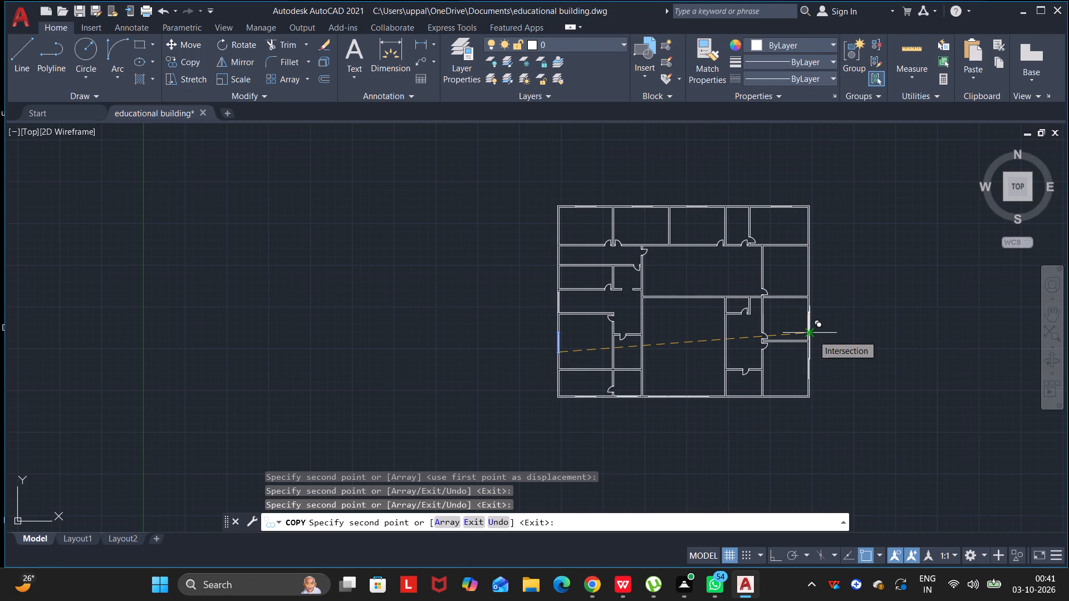
key("Escape")
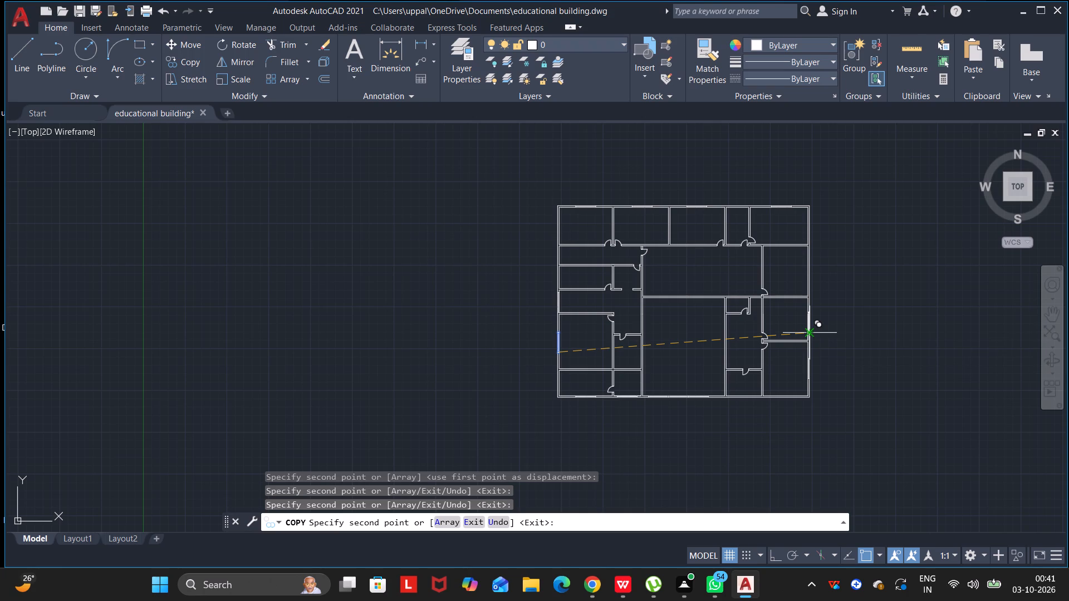
key("Escape")
key("Escape")
key("Escape")
key("Escape")
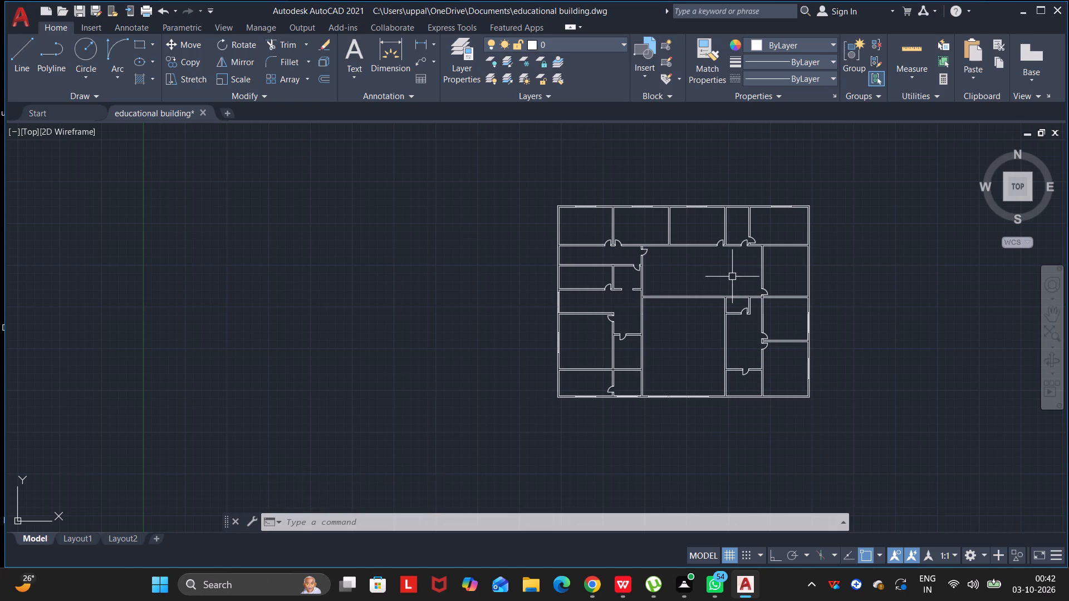
Copy the second top-row room's horizontal window by its lower right corner into that room's bottom wall, just past the door.
middle_click_drag(732, 277, 724, 350)
left_click_drag(732, 279, 724, 350)
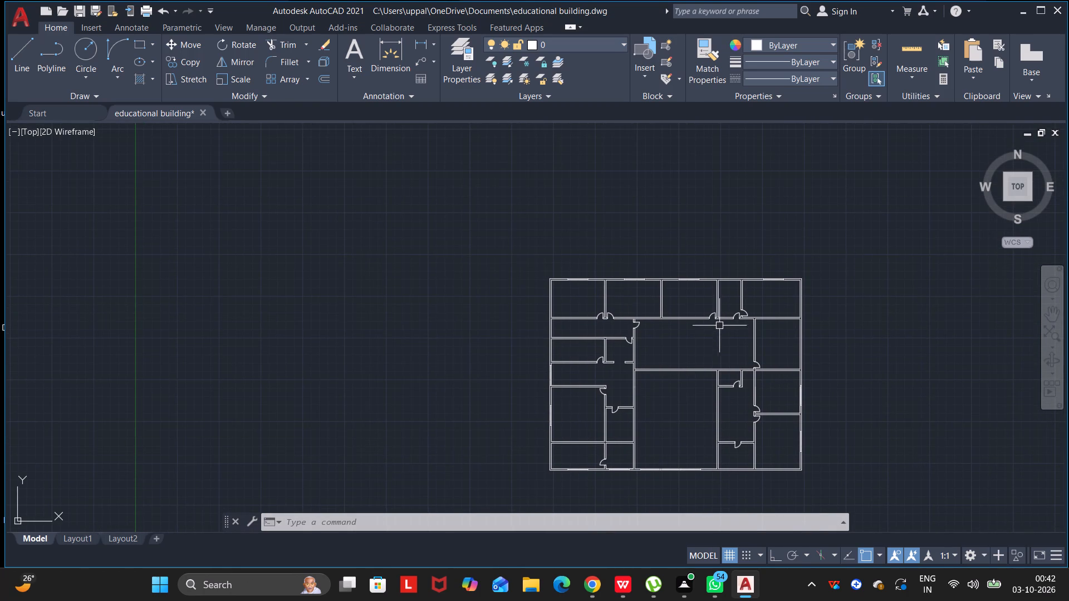
scroll(648, 305, "up", 4)
scroll(755, 319, "down", 2)
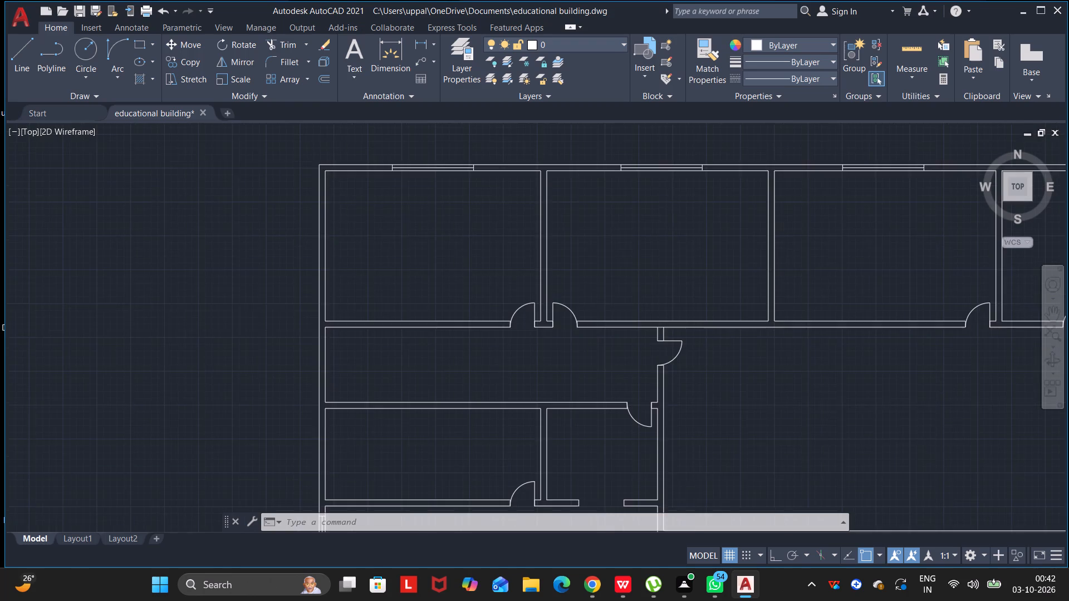
scroll(664, 235, "up", 6)
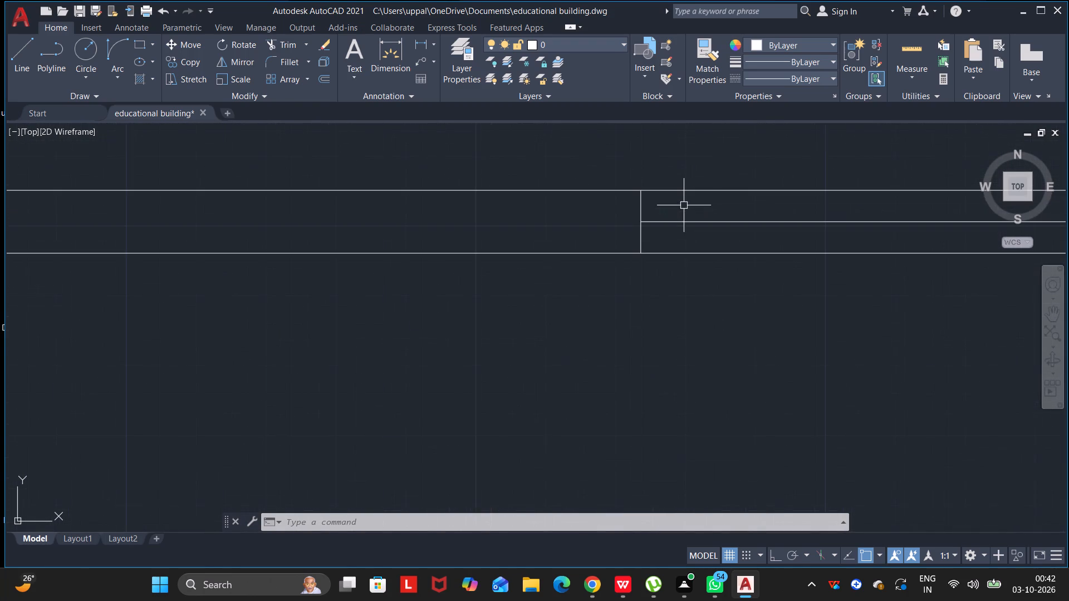
left_click(683, 220)
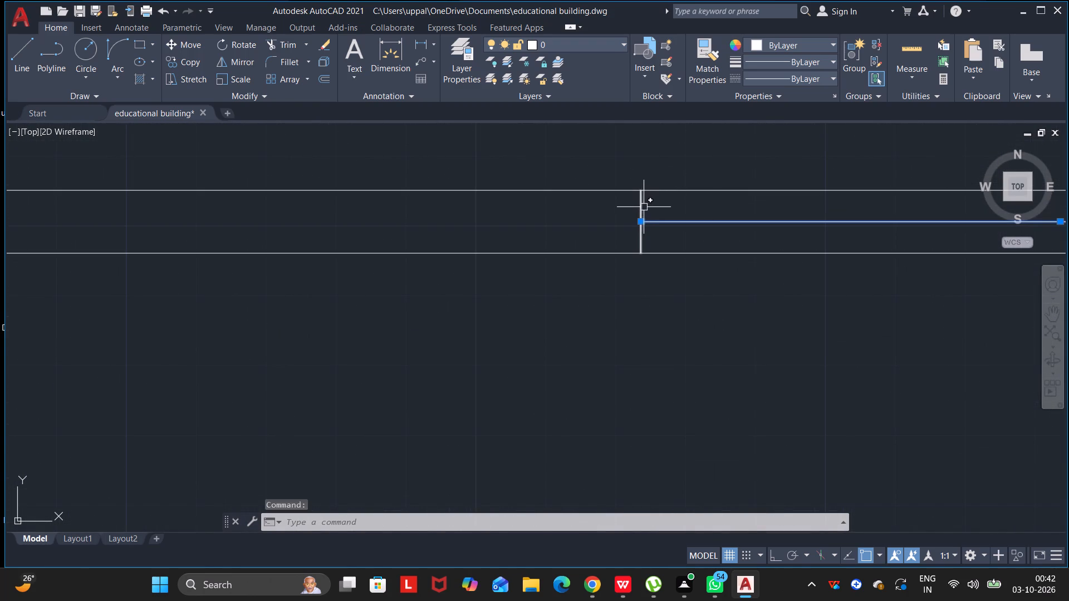
left_click(640, 205)
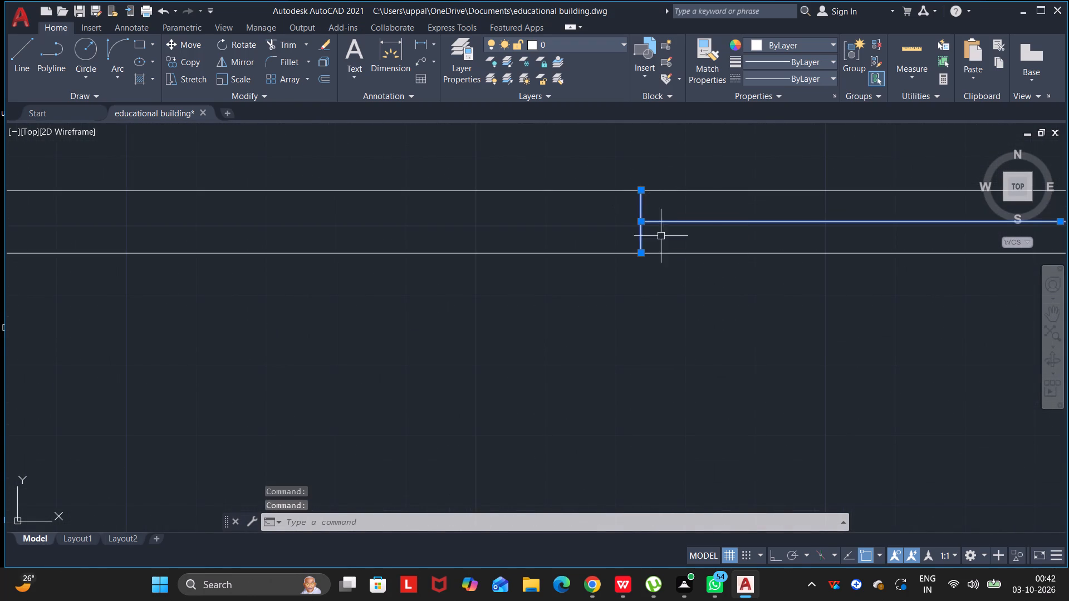
scroll(714, 293, "down", 4)
middle_click_drag(732, 295, 643, 238)
left_click_drag(725, 292, 643, 238)
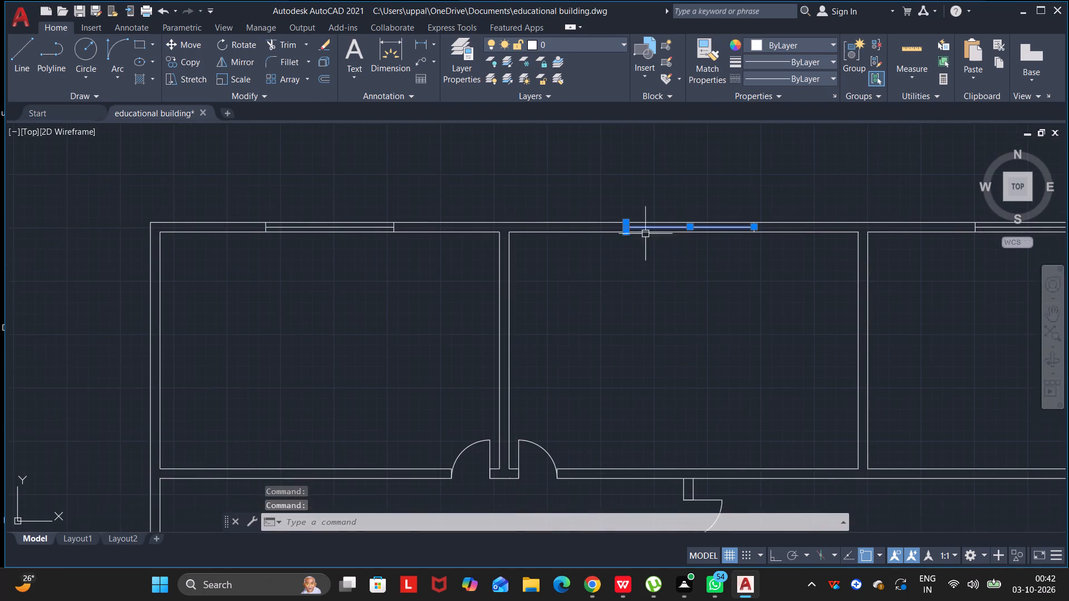
scroll(753, 214, "up", 4)
left_click(720, 263)
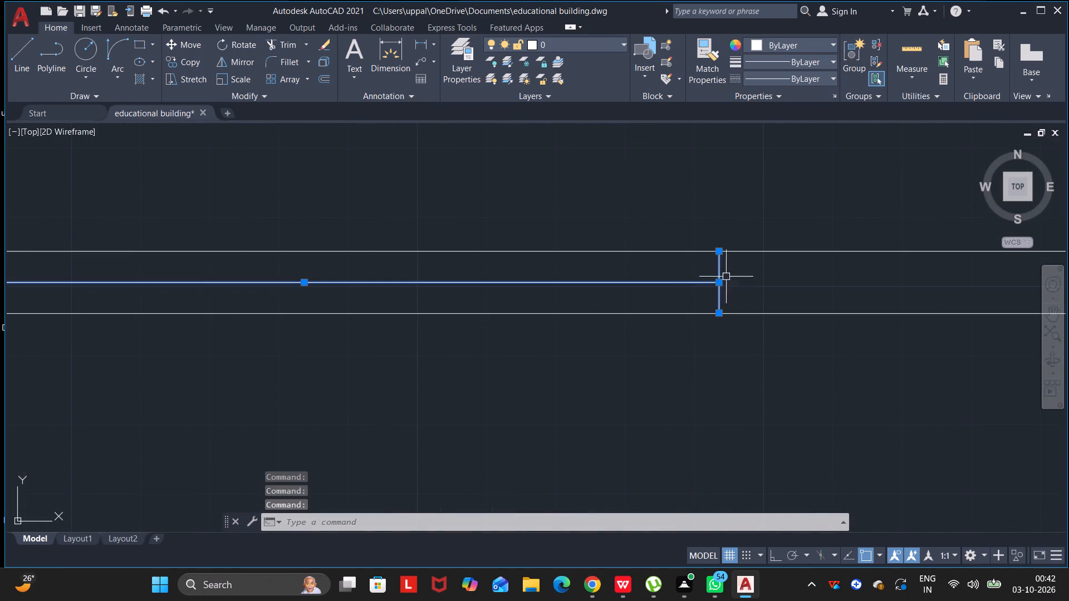
key("c")
key("o")
key("Return")
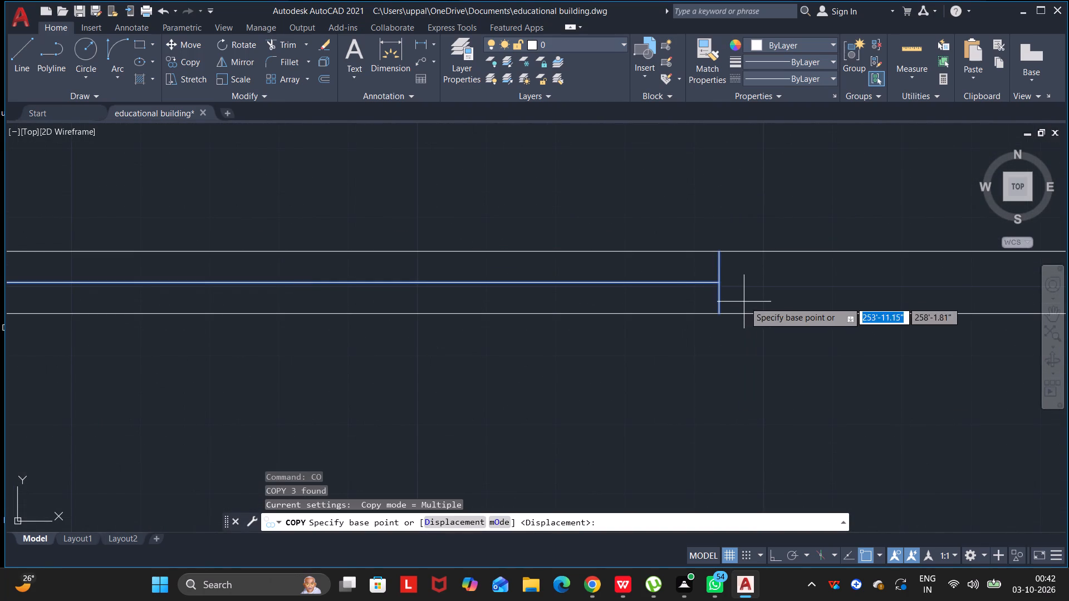
left_click(717, 310)
scroll(662, 367, "down", 3)
scroll(594, 443, "down", 2)
middle_click_drag(595, 441, 594, 431)
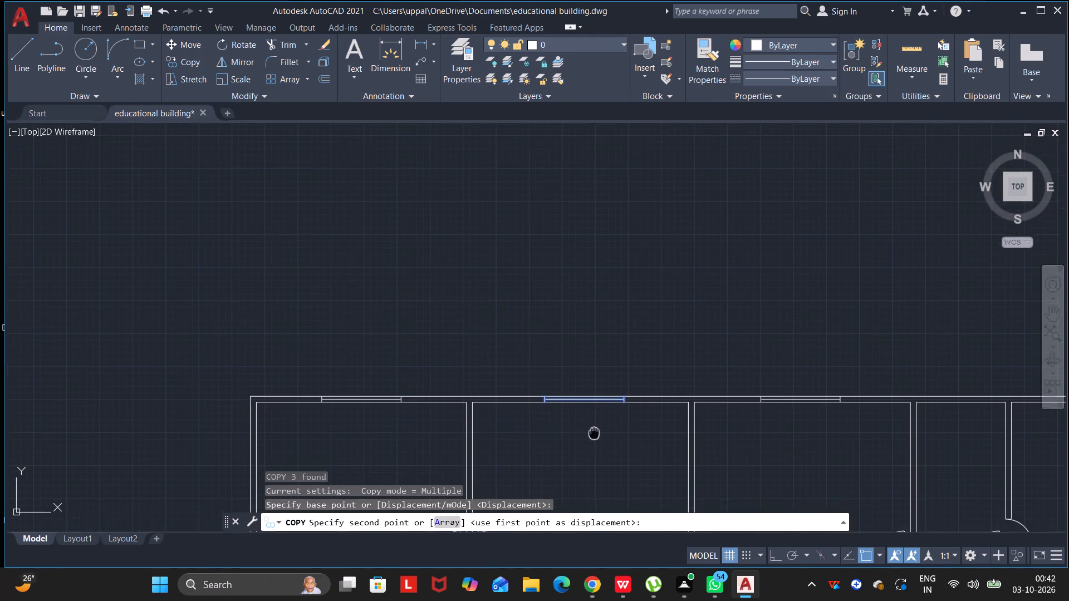
middle_click_drag(594, 431, 614, 197)
left_click_drag(594, 426, 614, 197)
scroll(602, 319, "up", 3)
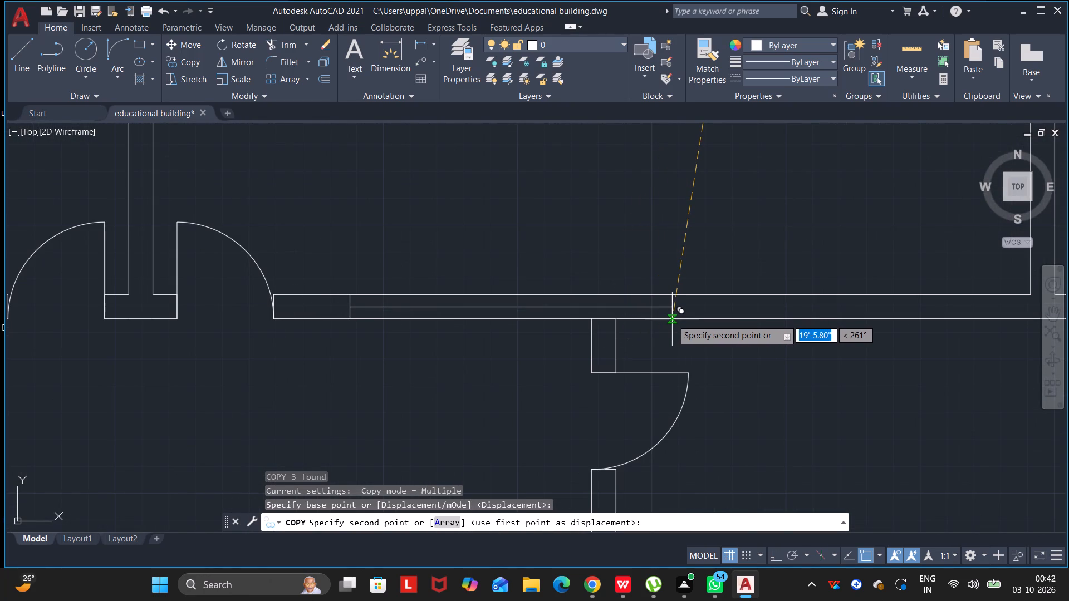
left_click(672, 319)
Place another window copy in the third top-row room's bottom wall, just before its door, and finish copying.
scroll(835, 334, "down", 4)
middle_click_drag(862, 332, 856, 331)
left_click_drag(858, 331, 856, 331)
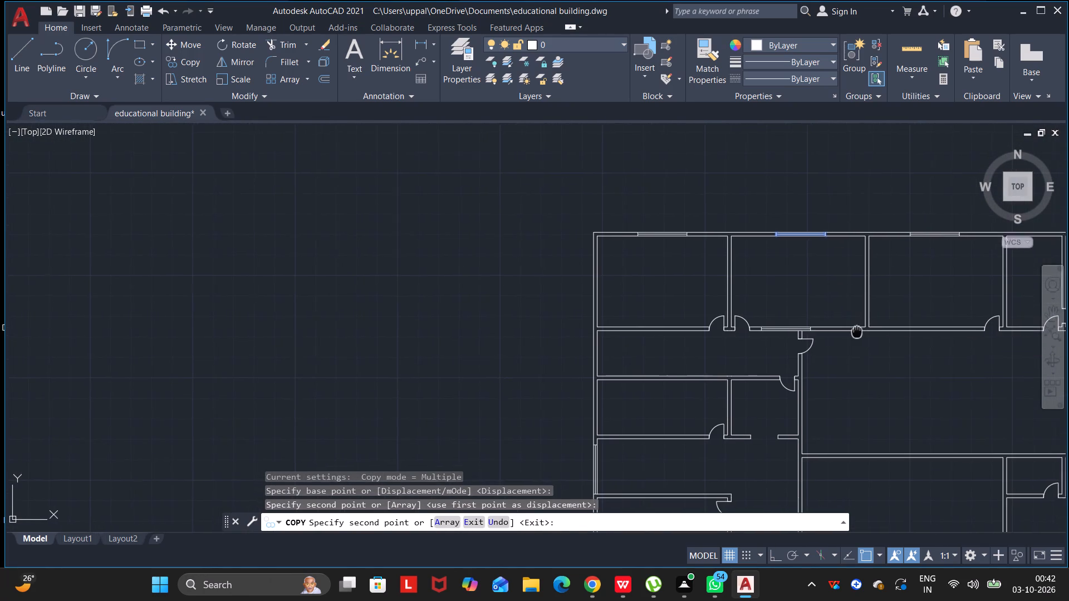
middle_click_drag(856, 331, 543, 326)
left_click_drag(856, 331, 543, 326)
scroll(651, 326, "up", 3)
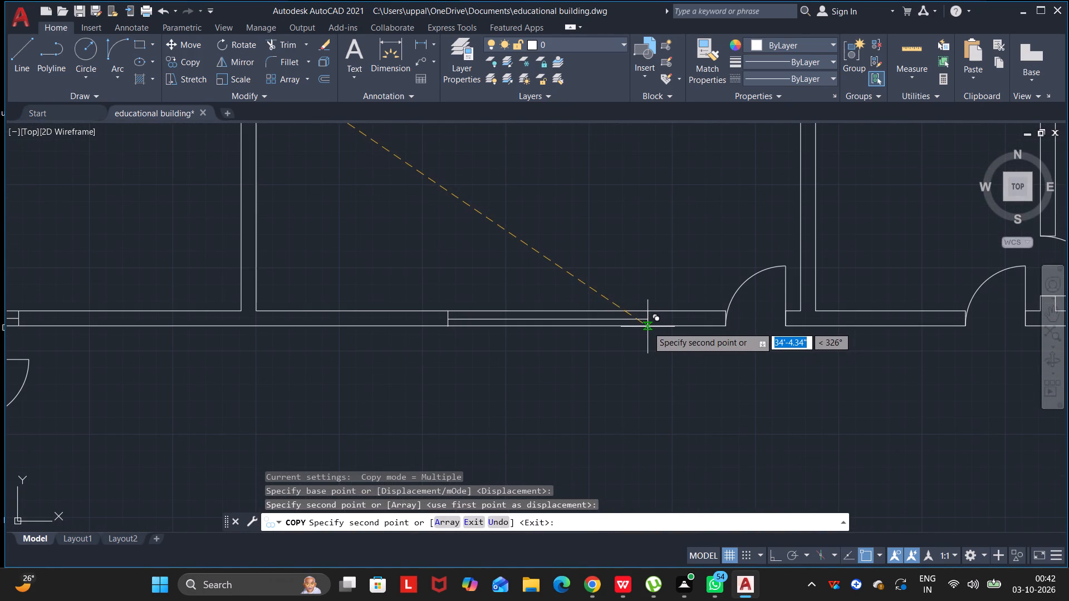
left_click(648, 327)
key("Escape")
key("Escape")
key("Escape")
key("Escape")
key("Escape")
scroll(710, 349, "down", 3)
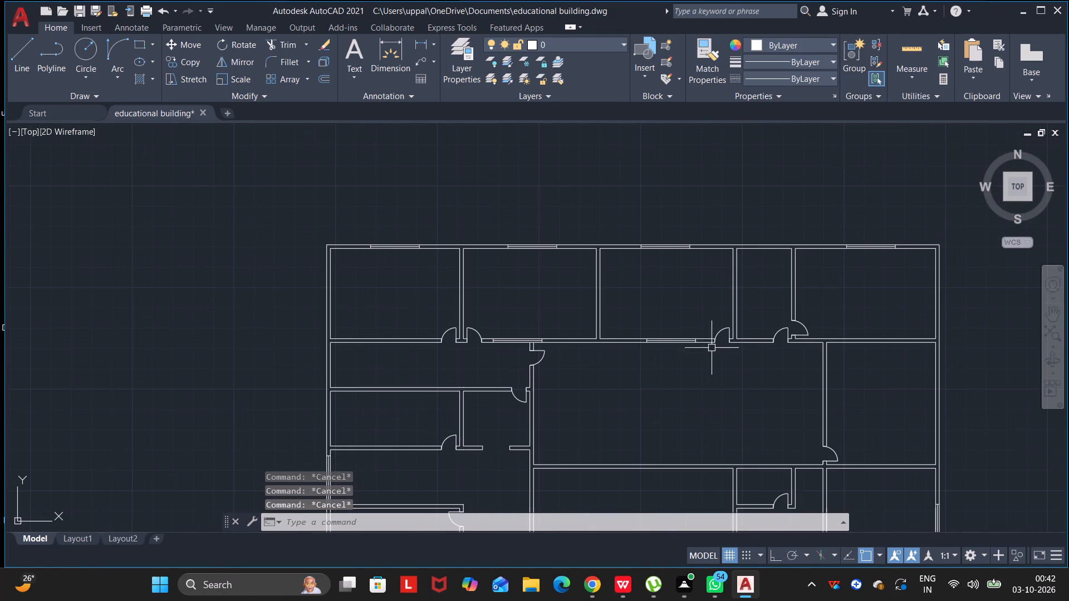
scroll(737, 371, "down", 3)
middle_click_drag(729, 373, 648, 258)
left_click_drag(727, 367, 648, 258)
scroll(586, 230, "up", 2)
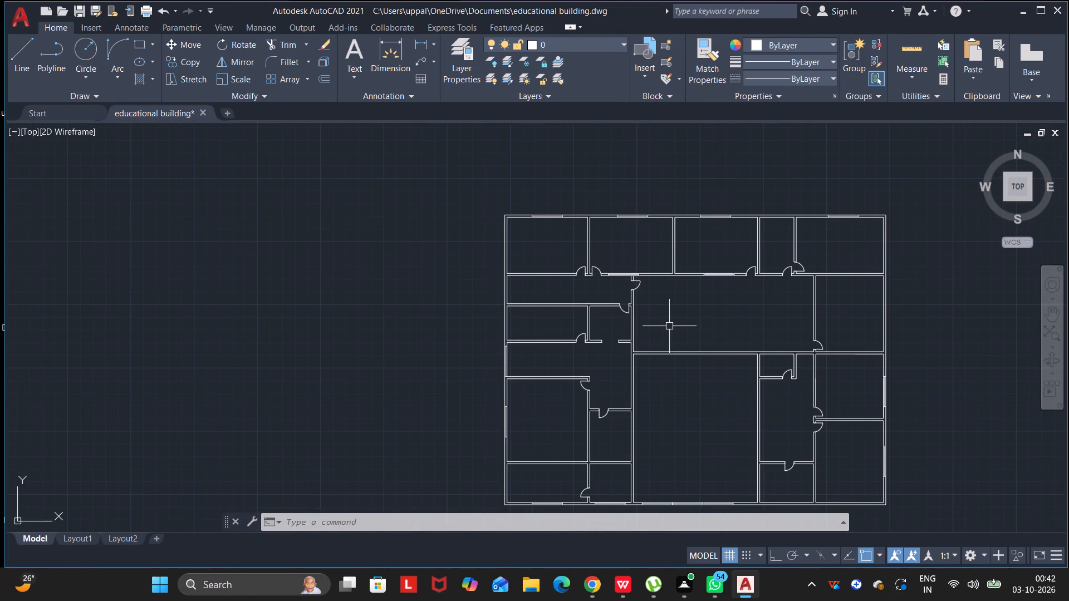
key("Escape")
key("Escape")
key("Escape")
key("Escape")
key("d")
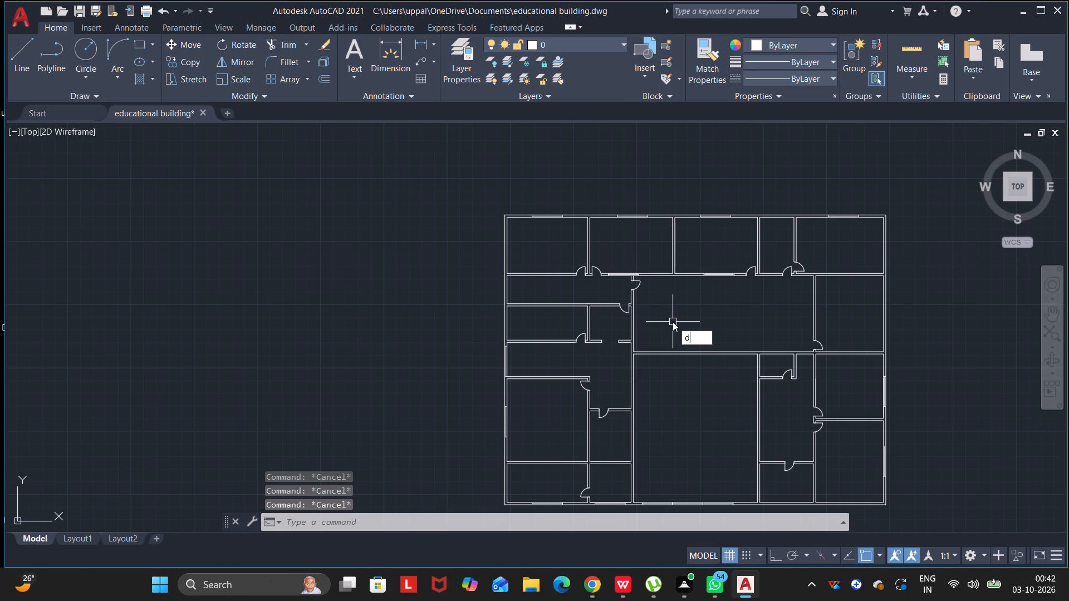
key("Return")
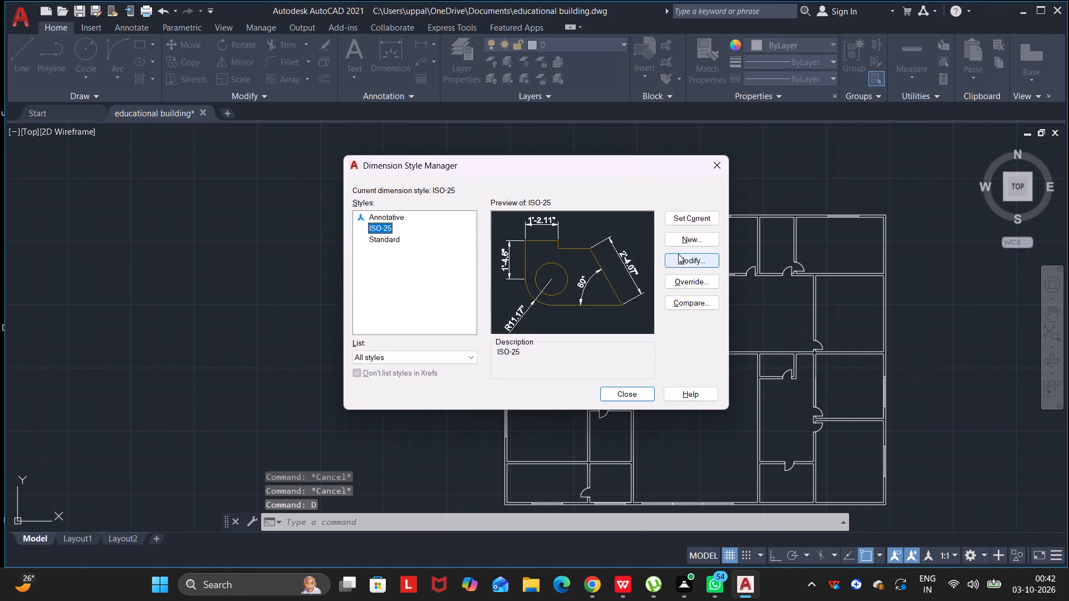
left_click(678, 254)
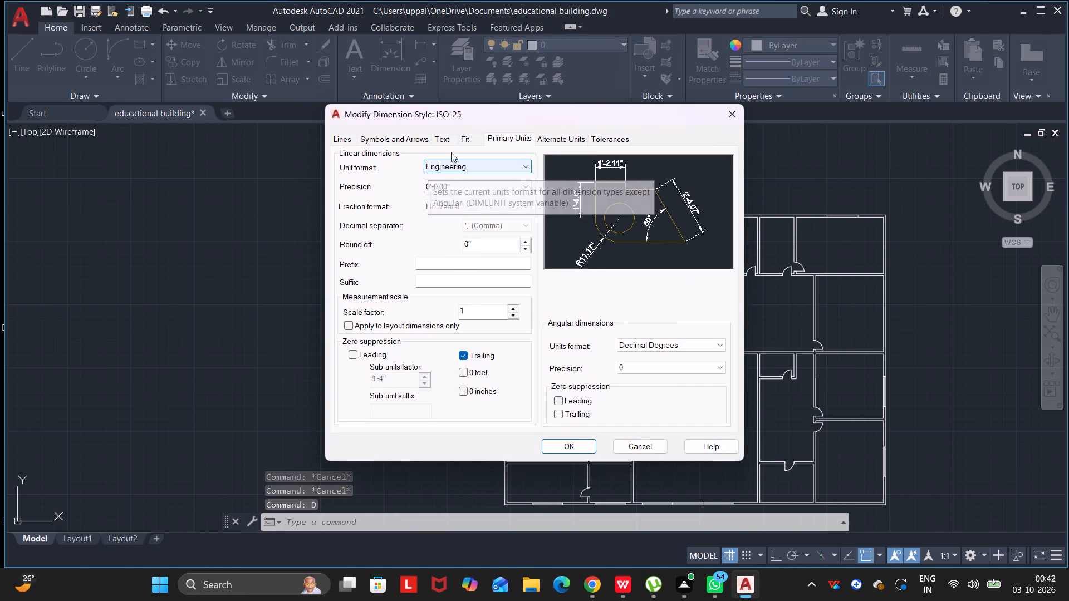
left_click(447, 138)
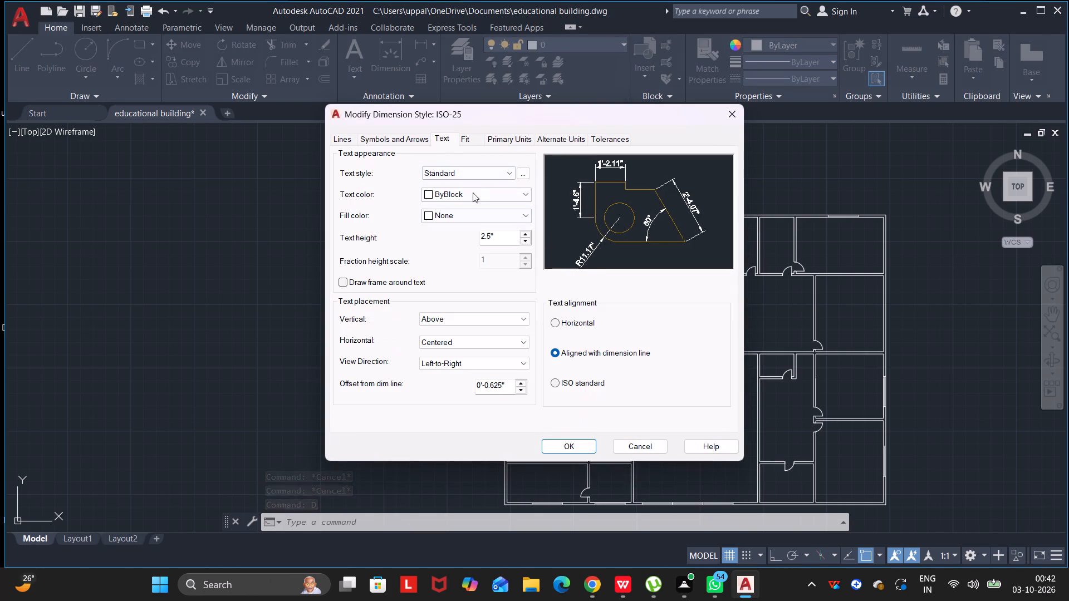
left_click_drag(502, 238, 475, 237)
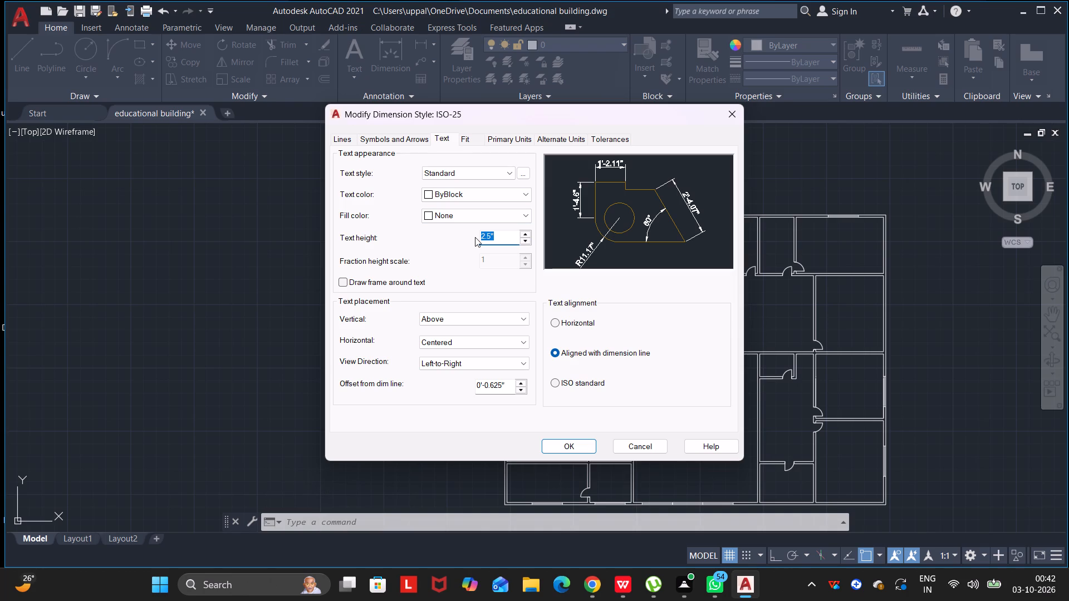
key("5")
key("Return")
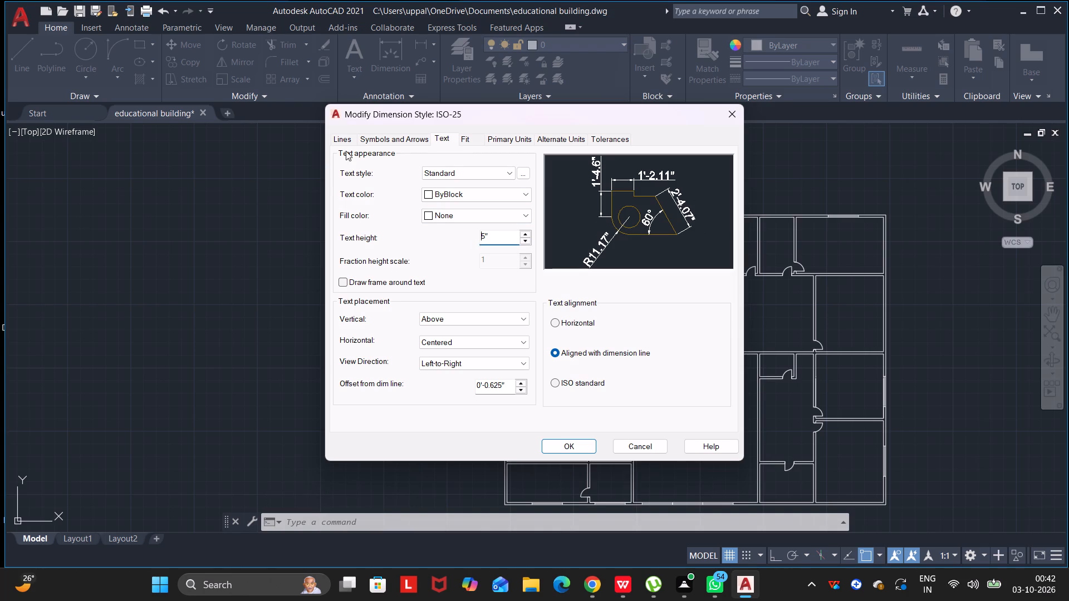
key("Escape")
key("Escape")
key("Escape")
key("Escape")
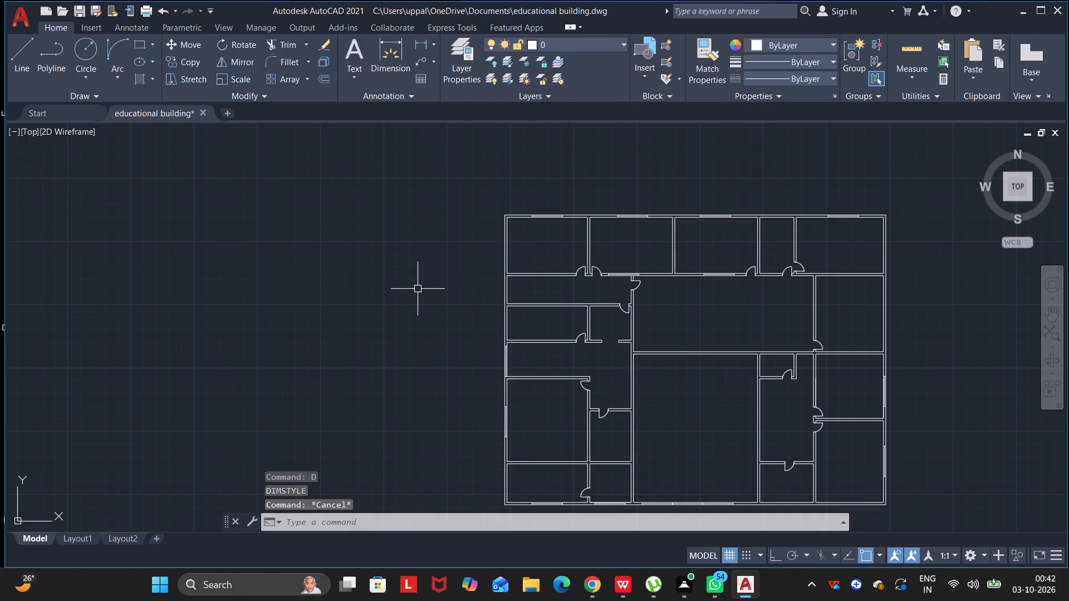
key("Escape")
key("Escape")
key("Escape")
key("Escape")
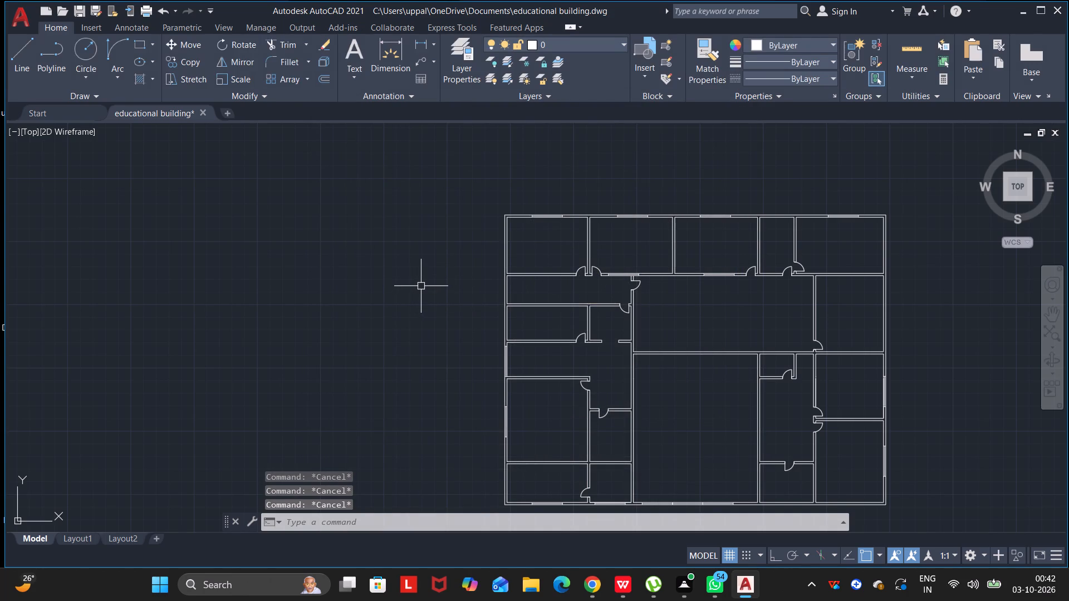
Modify the ISO-25 dimension style to a text height of 5" and set it as the current style.
key("d")
key("Return")
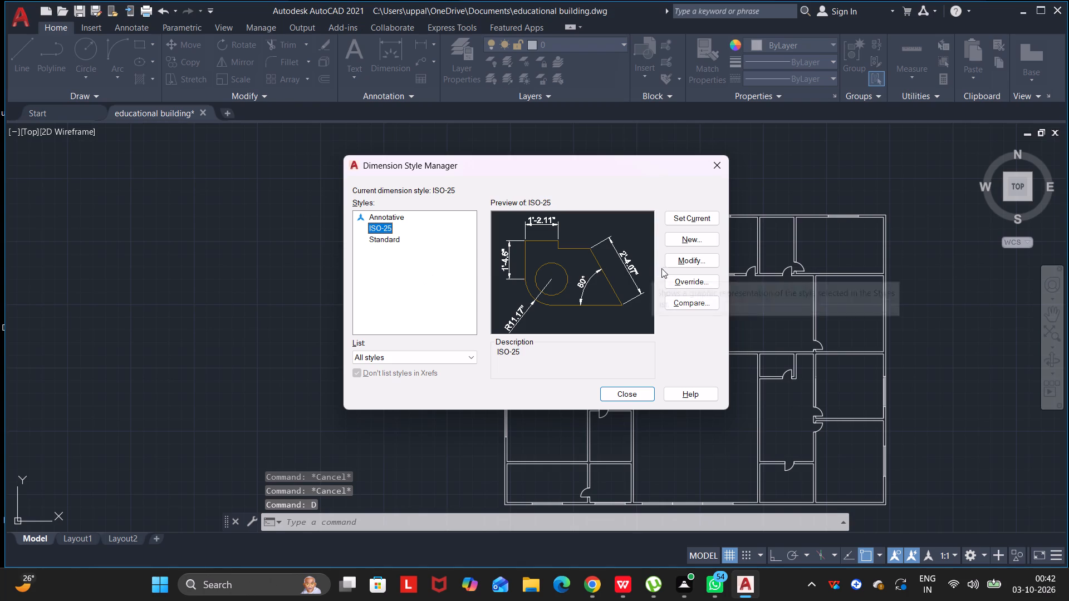
left_click(678, 260)
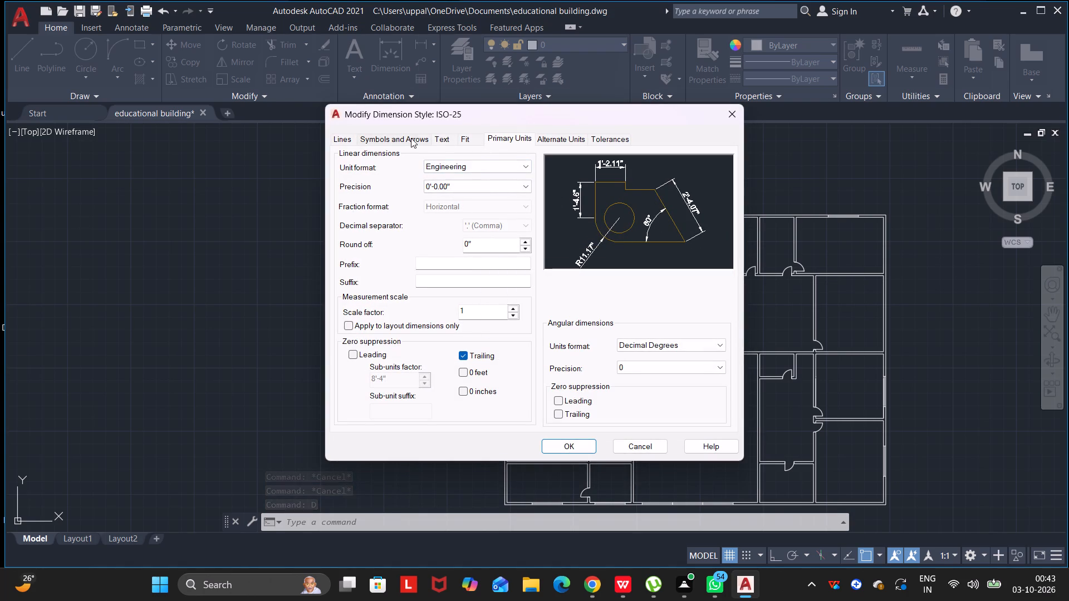
left_click(436, 137)
left_click_drag(499, 234, 473, 234)
key("5")
key("Return")
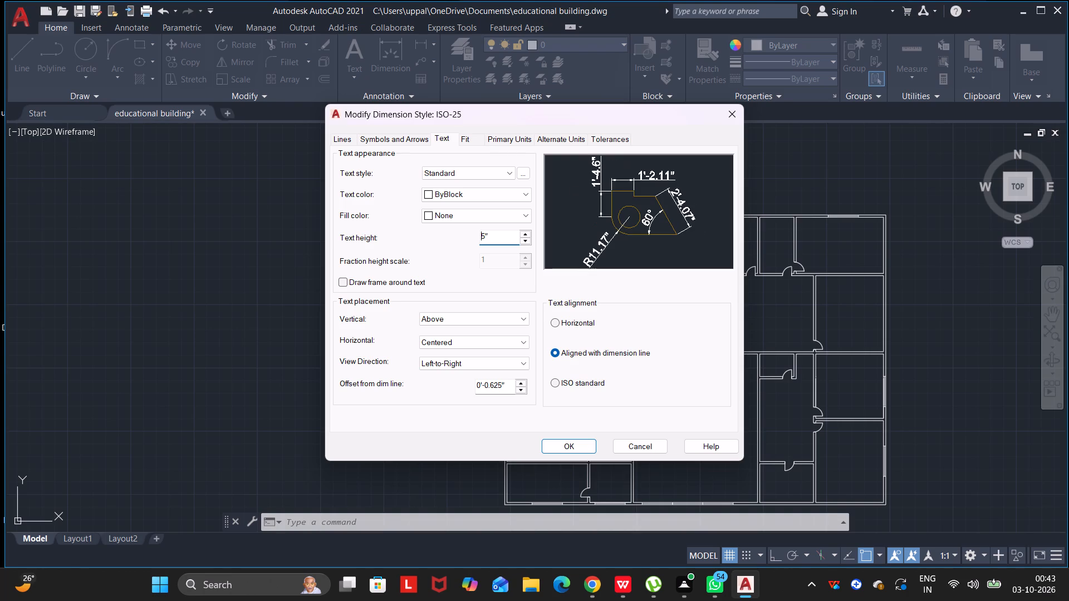
left_click(567, 446)
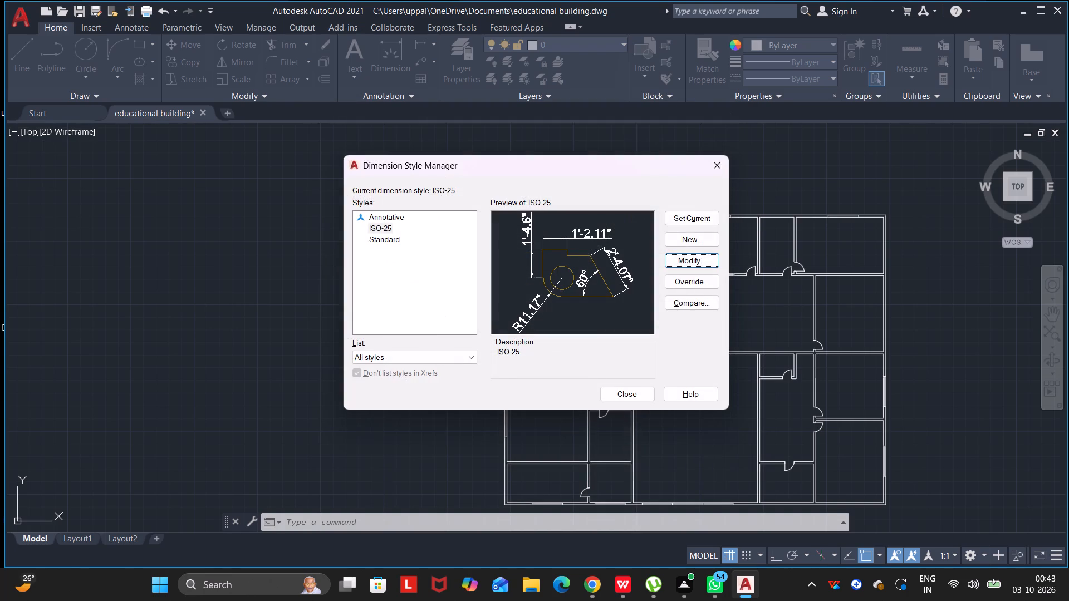
left_click(689, 215)
left_click(631, 390)
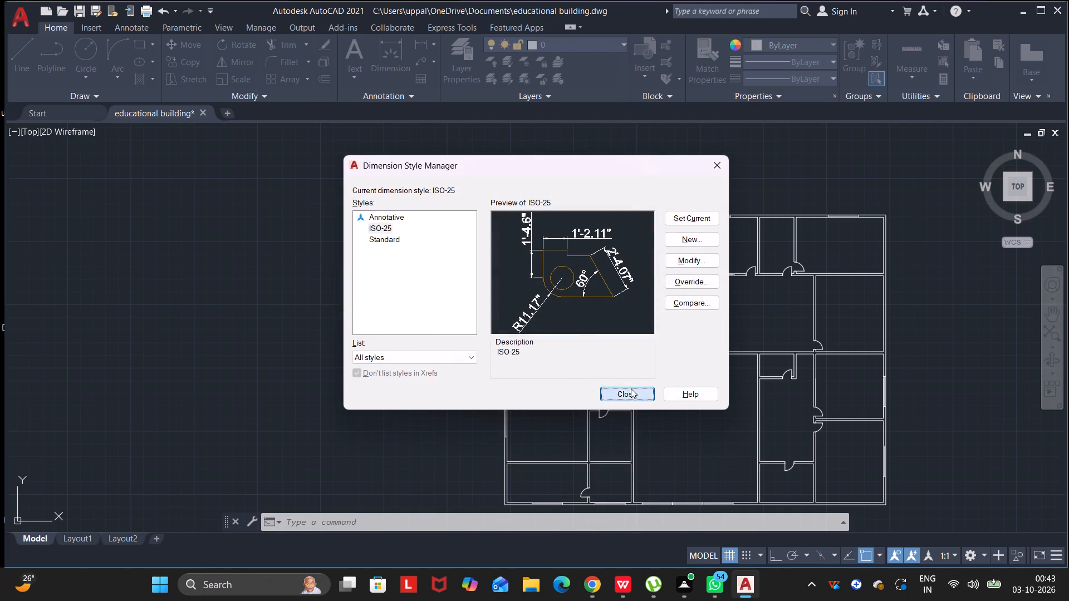
key("Escape")
key("Escape")
key("Escape")
key("Escape")
key("Escape")
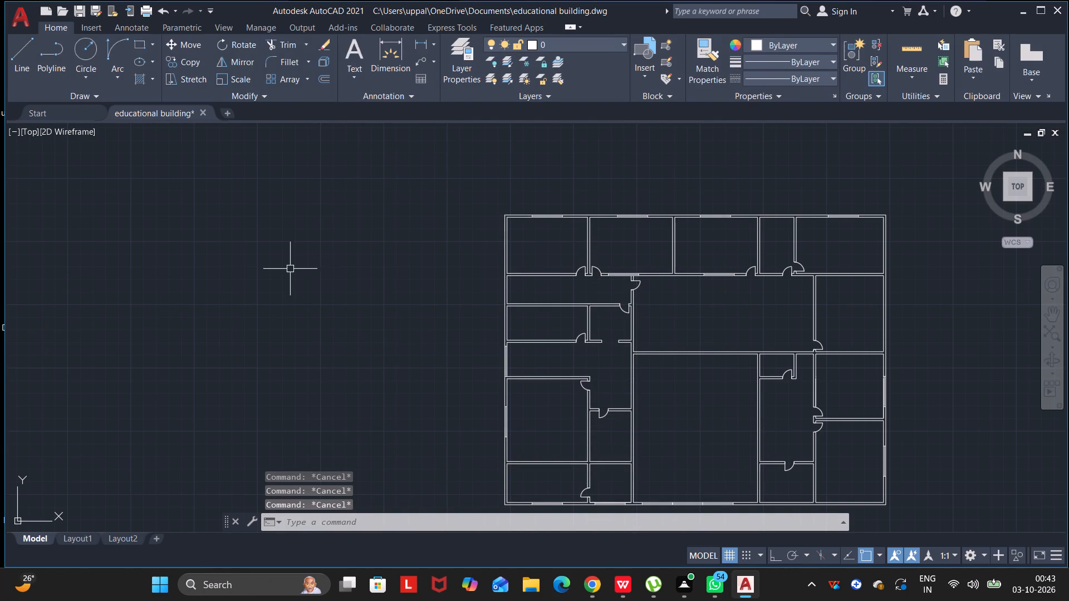
Add multiline text in the upper part of the top-left room reading CLASSROOM, with 28'20' on the line below.
left_click(355, 77)
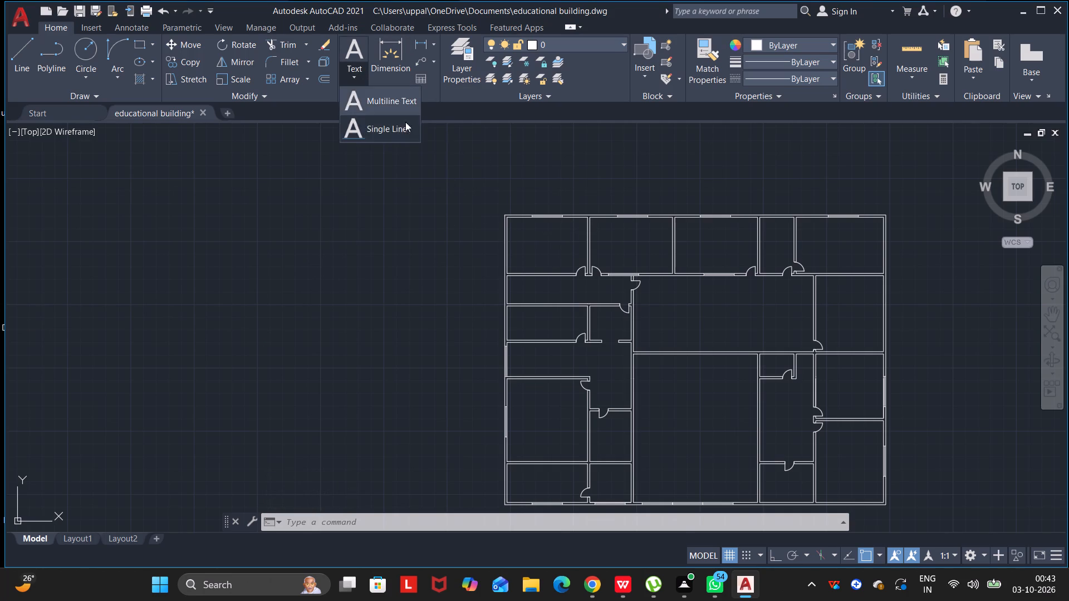
left_click(400, 104)
scroll(551, 272, "up", 2)
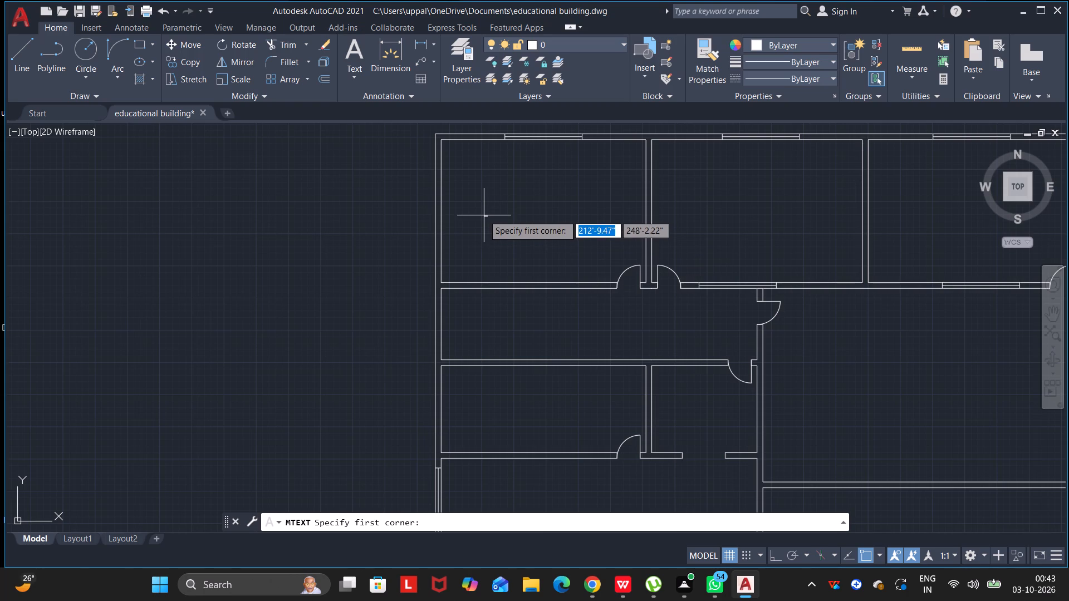
left_click_drag(482, 189, 487, 191)
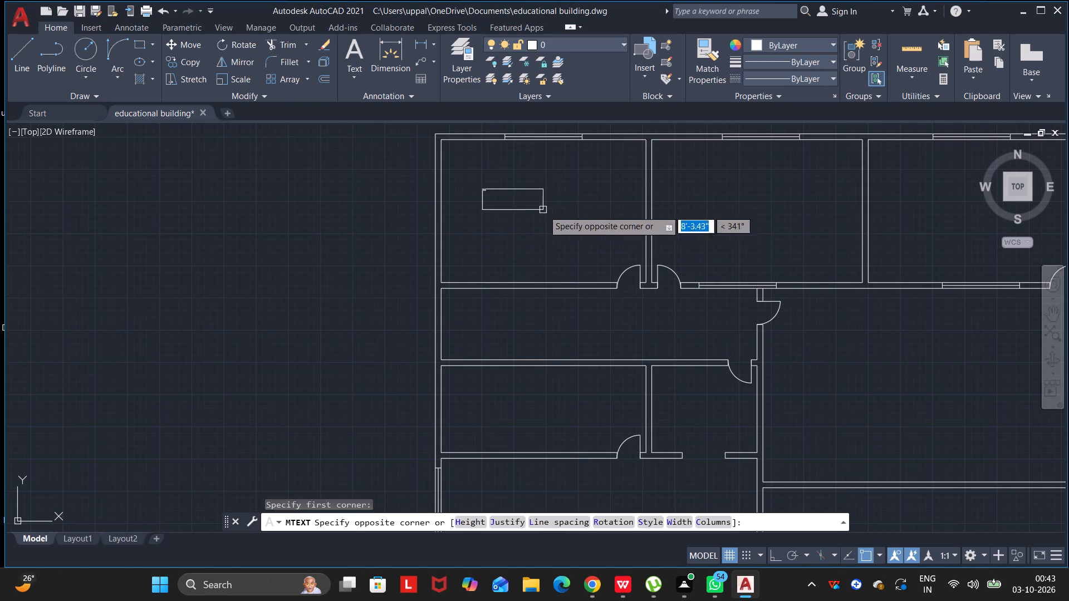
left_click(587, 219)
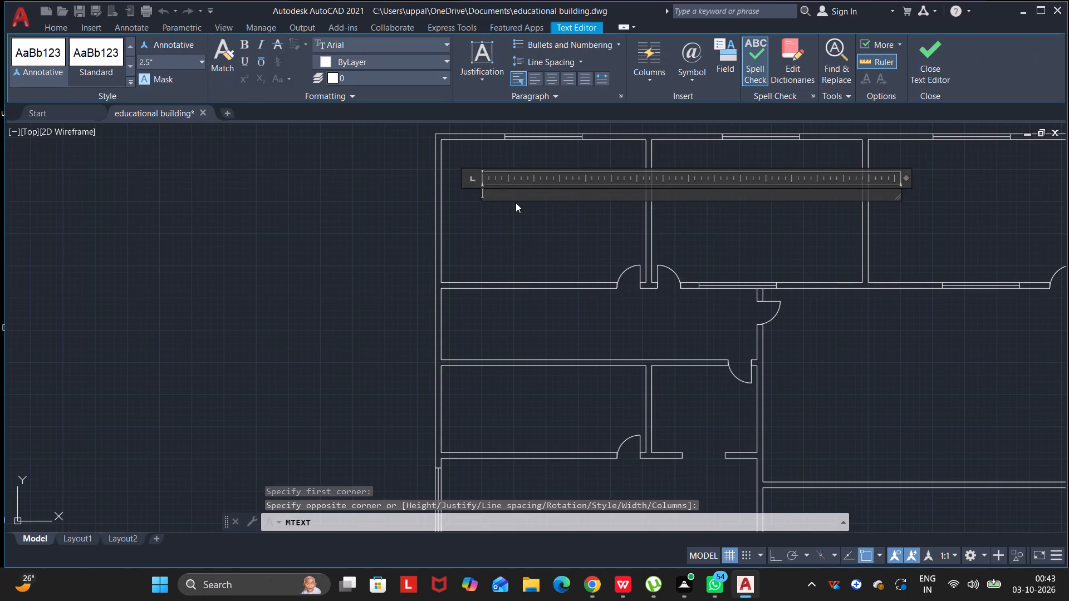
type("CLASSROO")
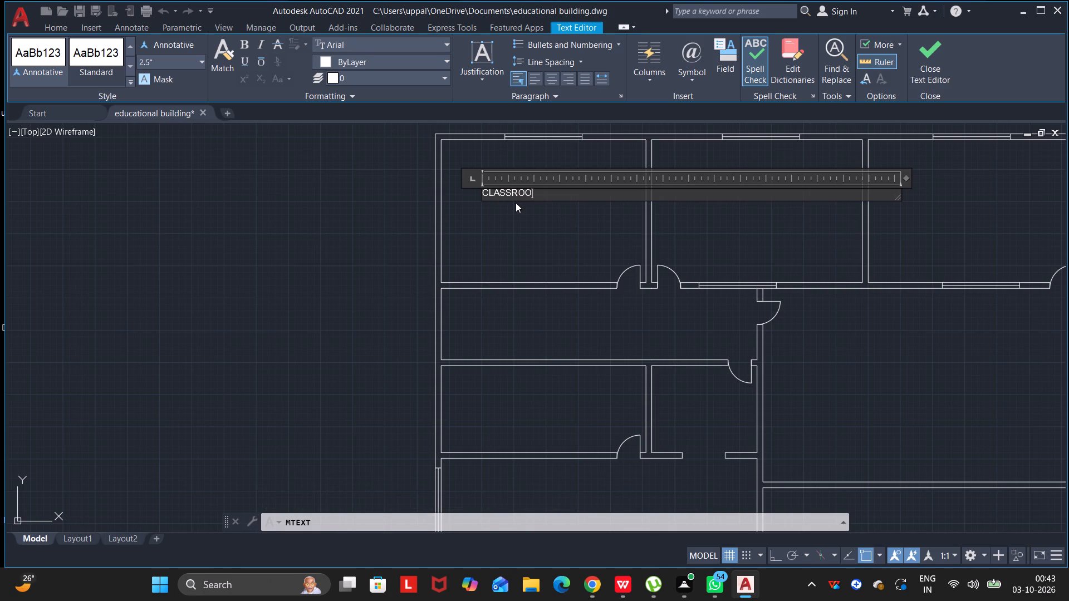
key("m")
key("Return")
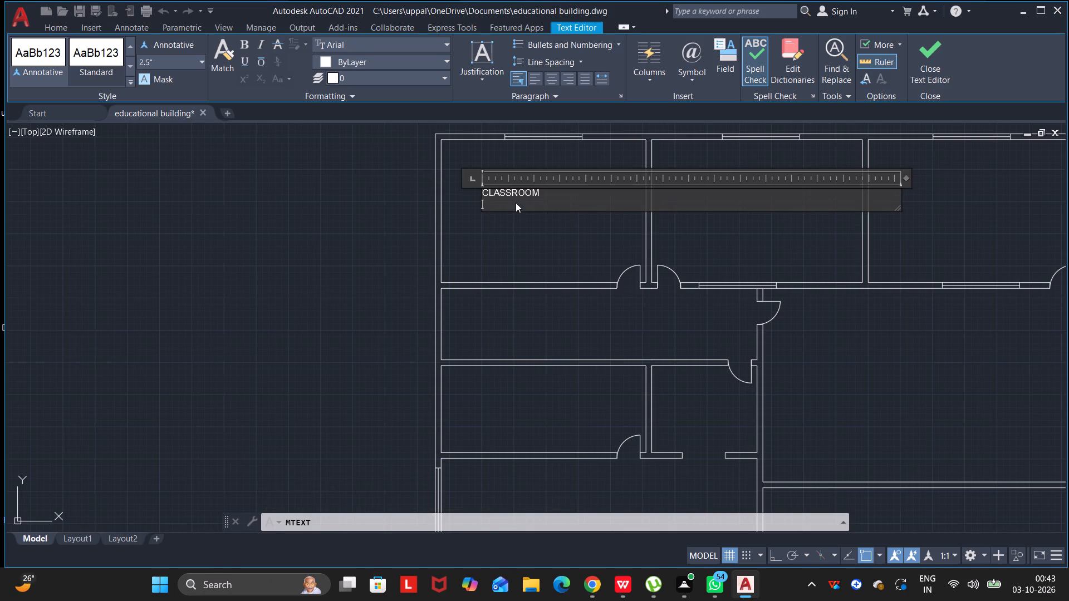
key("space")
type("28")
type("'20'")
key("Return")
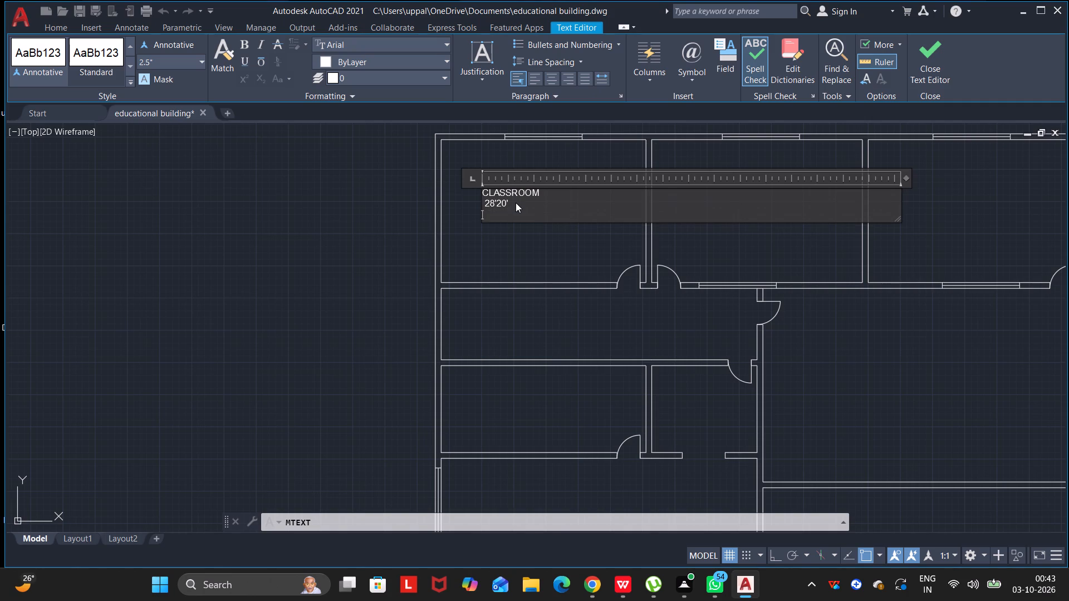
key("Return")
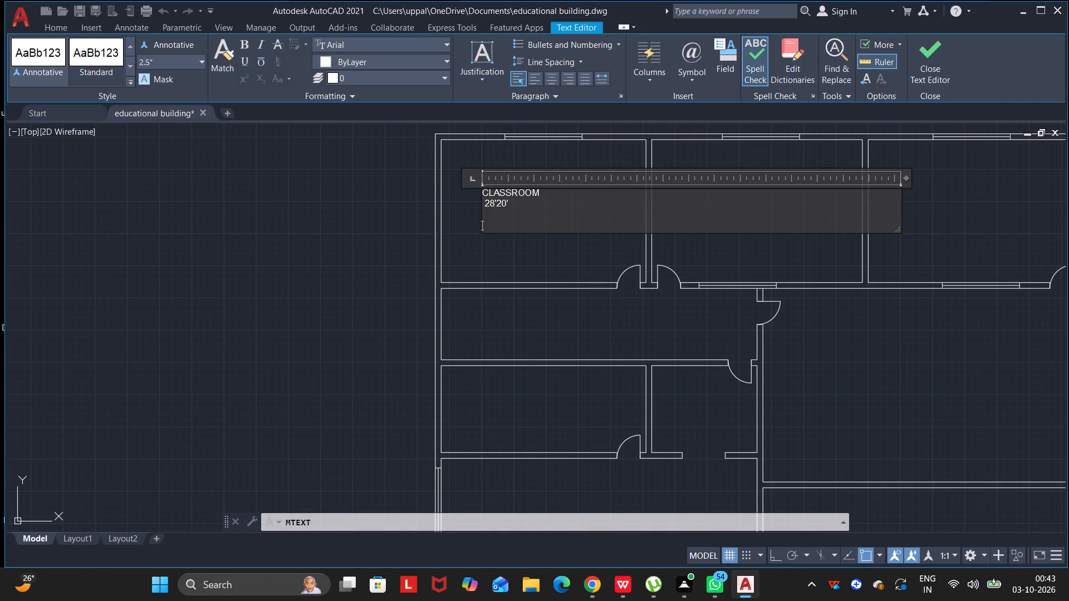
Insert an X between 28' and 20', indent that line to centre it under CLASSROOM, and finish the text.
left_click(499, 202)
key("x")
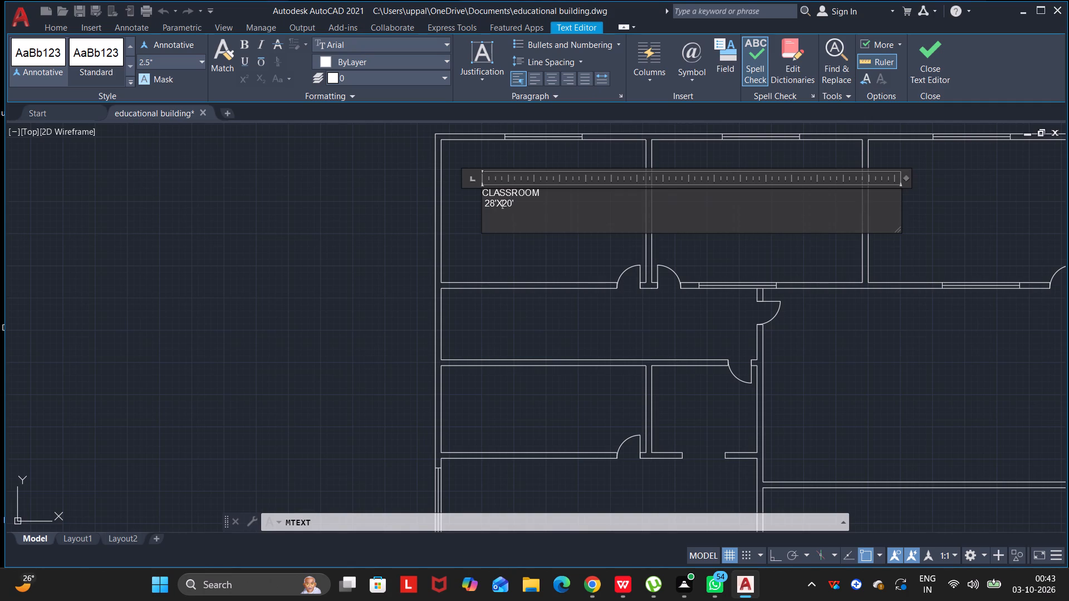
left_click(484, 204)
key("space")
key("space")
key("space")
key("space")
key("space")
left_click(553, 262)
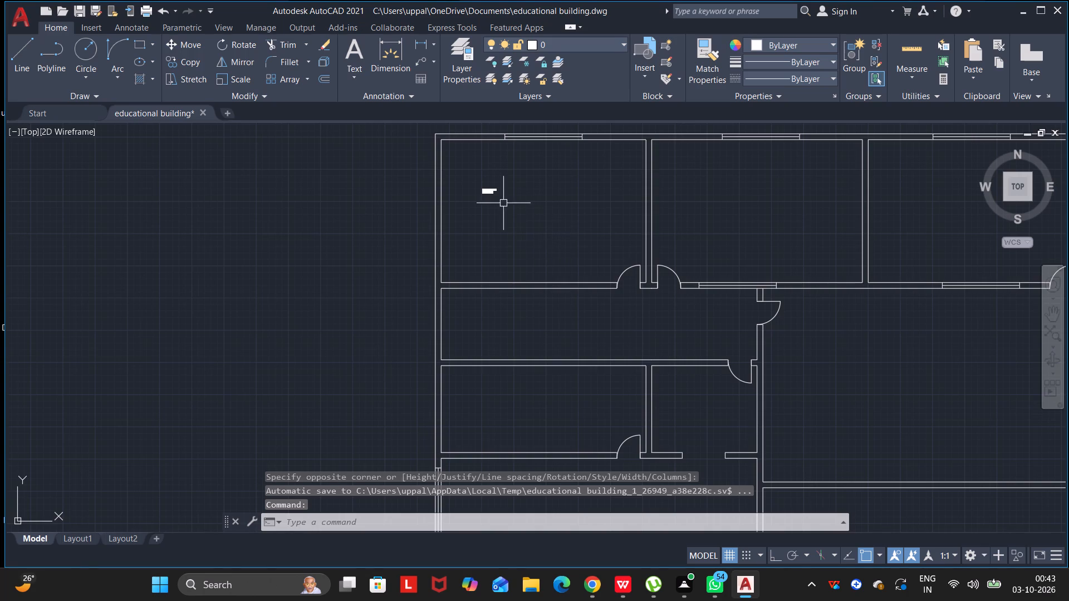
Set the text height of the CLASSROOM 28'X20' label to 8" and deselect it.
scroll(478, 195, "up", 4)
left_click_drag(607, 214, 500, 137)
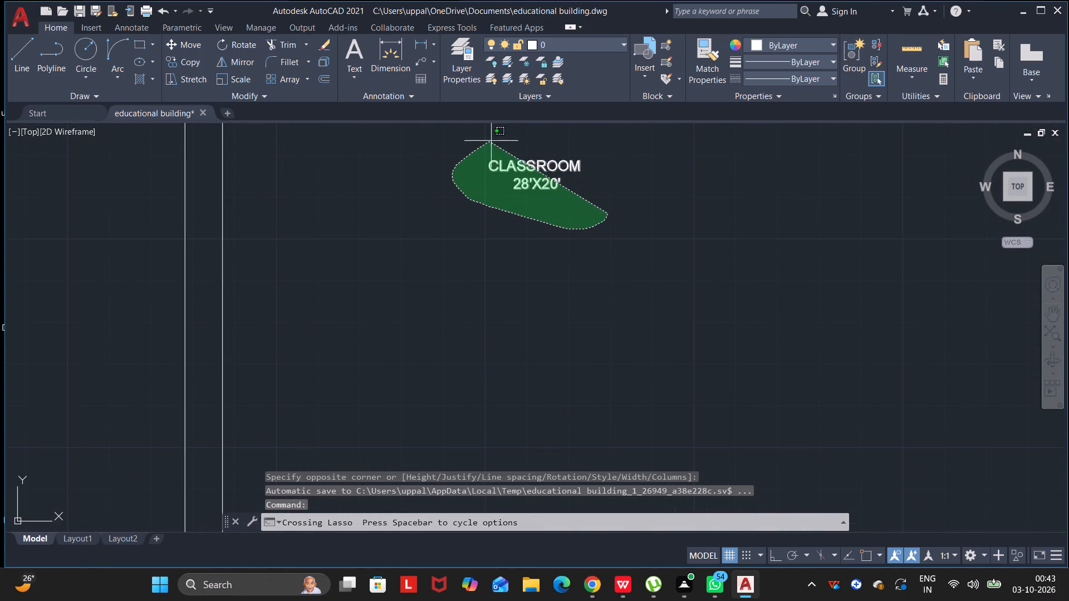
left_click_drag(500, 137, 615, 152)
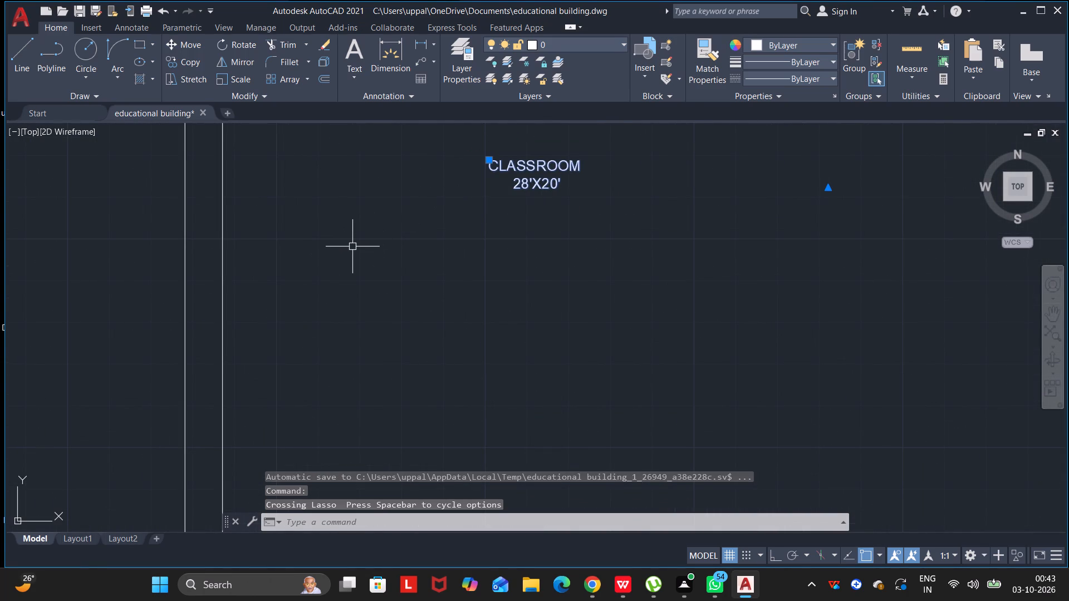
key("ctrl+1")
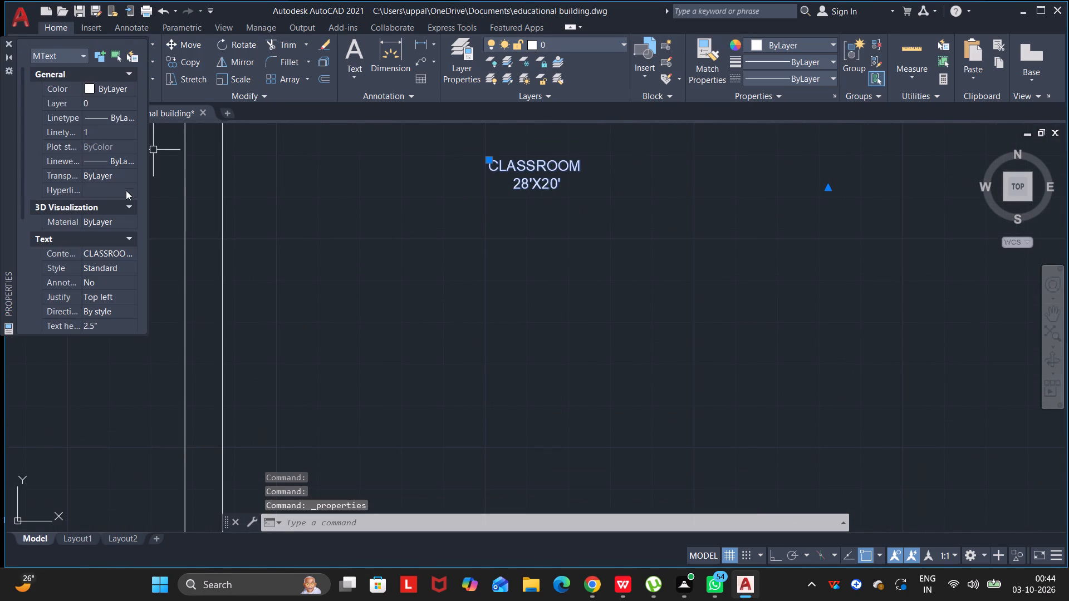
scroll(121, 251, "down", 6)
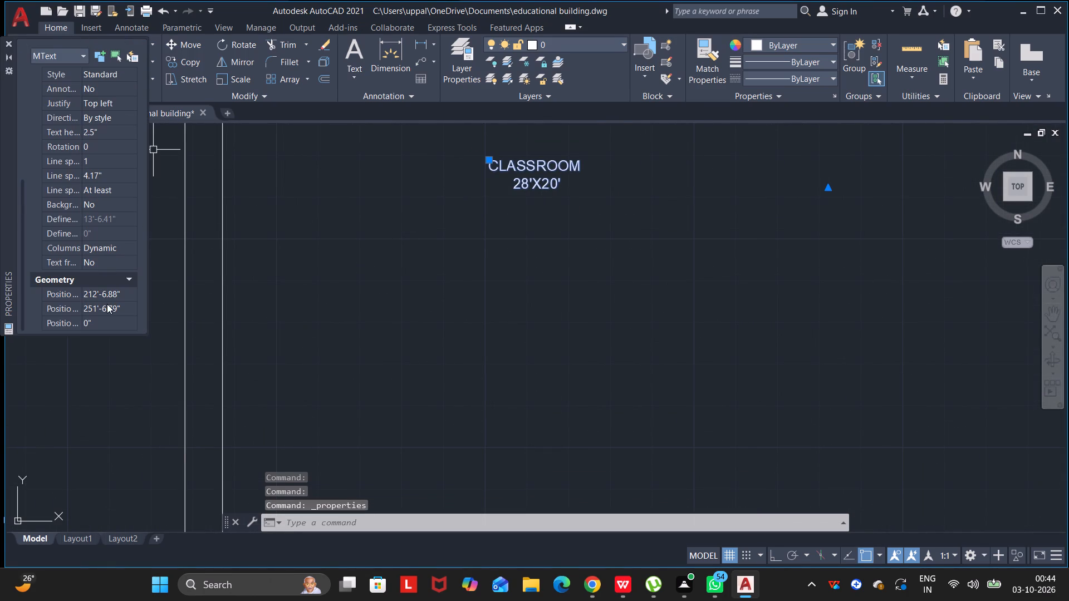
scroll(107, 304, "down", 7)
scroll(104, 270, "up", 5)
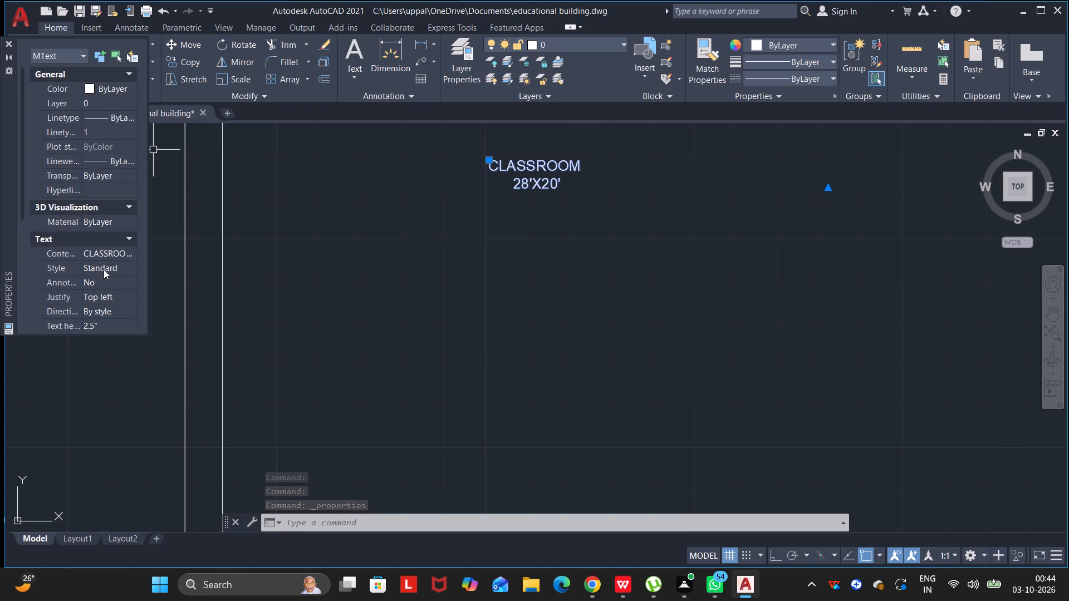
left_click(101, 322)
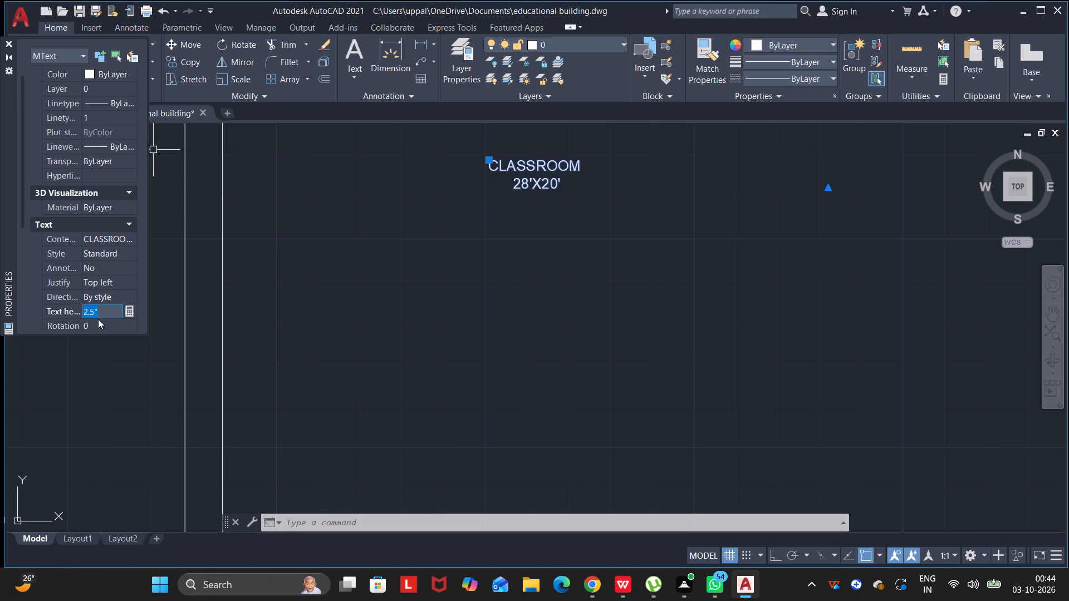
key("8")
key("Return")
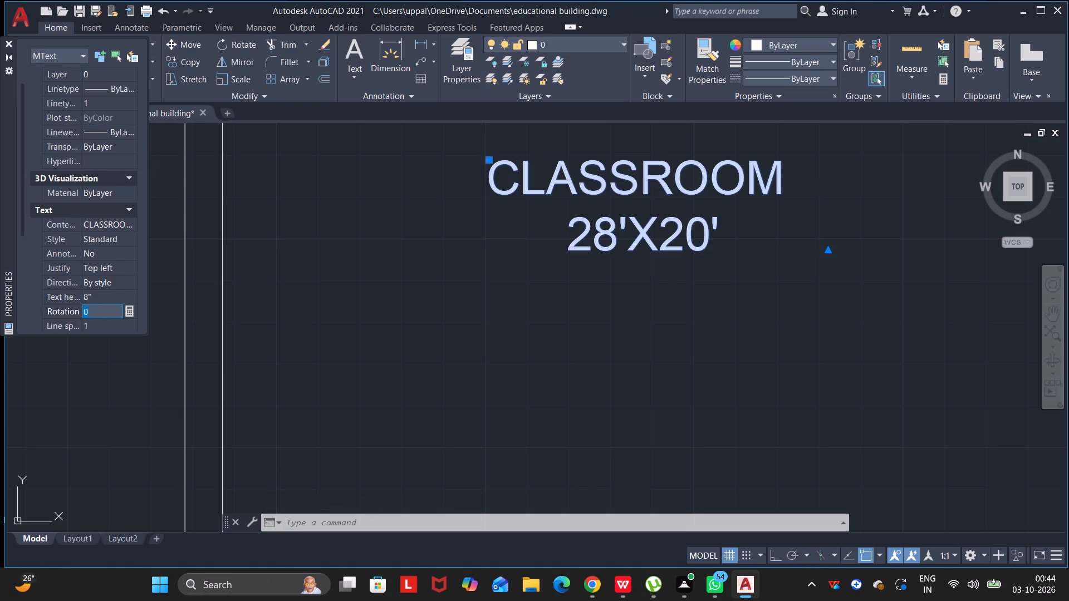
scroll(85, 323, "down", 8)
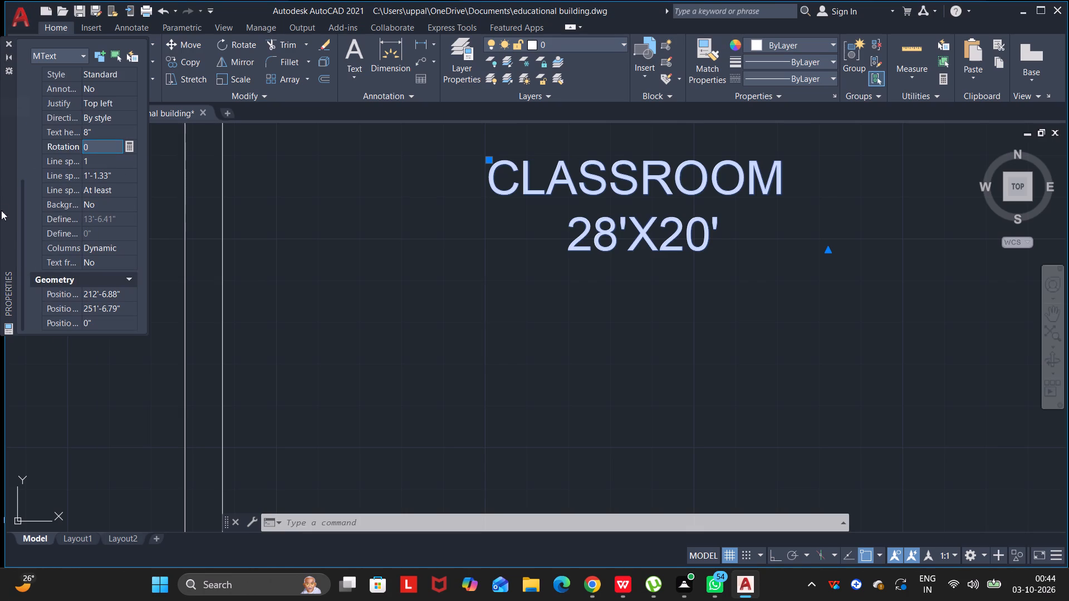
left_click(320, 240)
key("Escape")
key("Escape")
key("Escape")
key("Escape")
key("Escape")
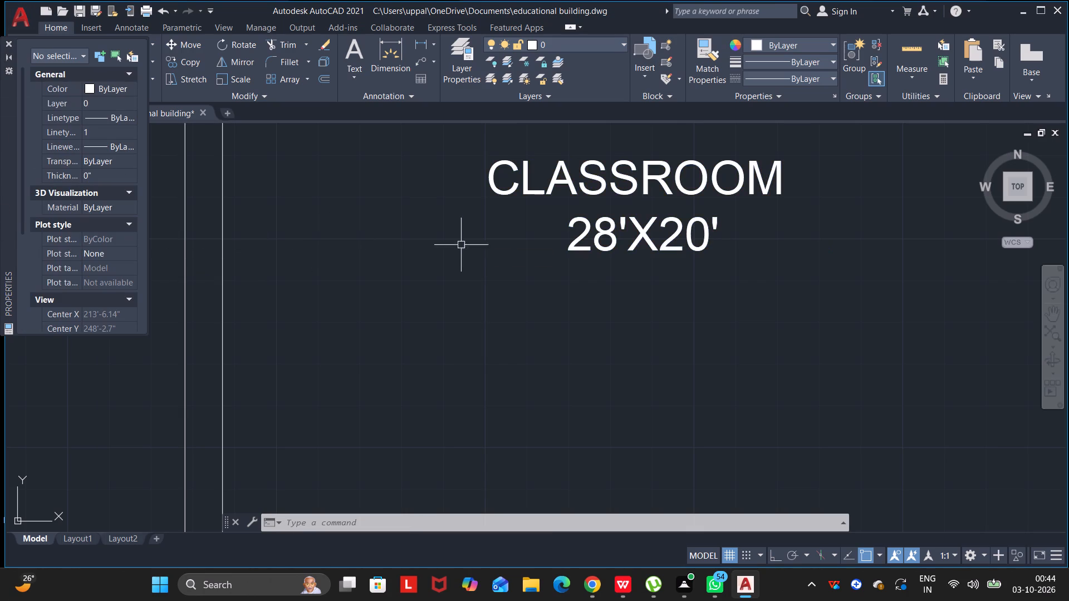
Move the enlarged CLASSROOM label down and across to the middle of the top-left room.
scroll(482, 245, "down", 4)
scroll(500, 256, "up", 1)
left_click(510, 231)
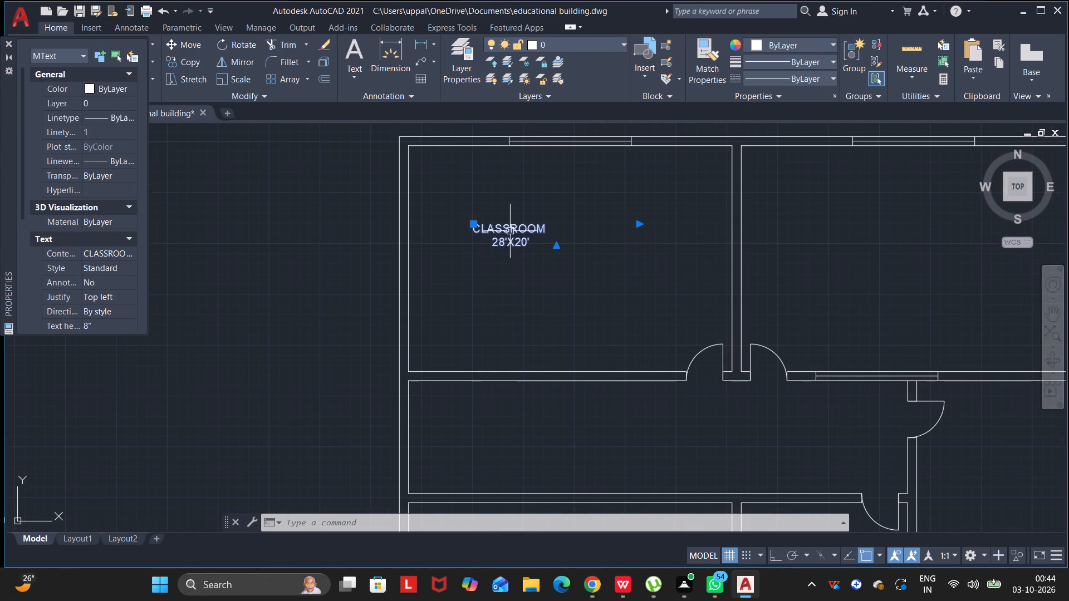
left_click(510, 231)
key("m")
key("Return")
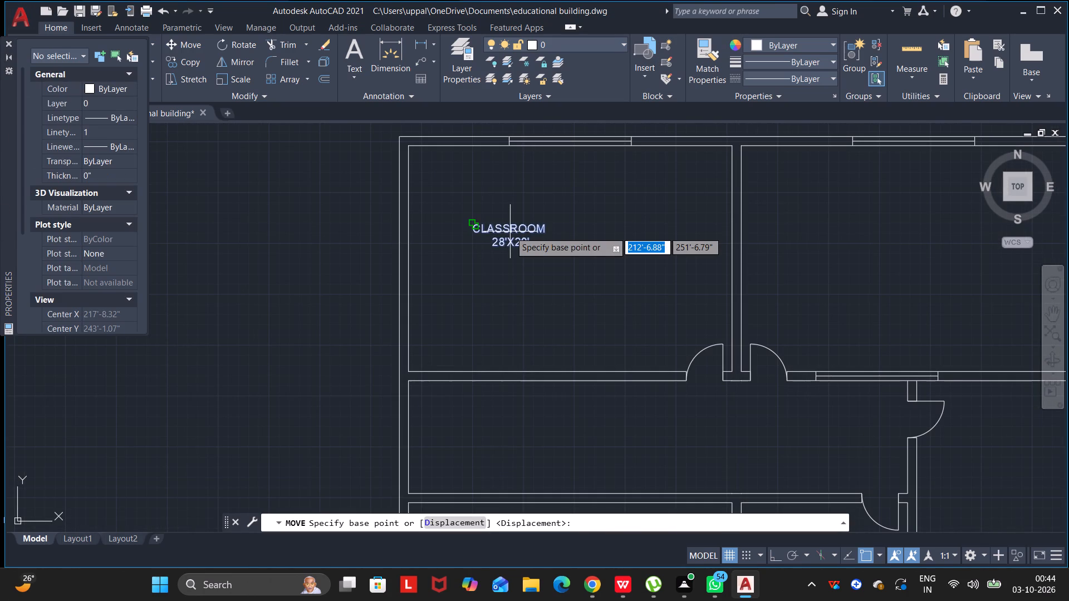
left_click(509, 234)
left_click(537, 252)
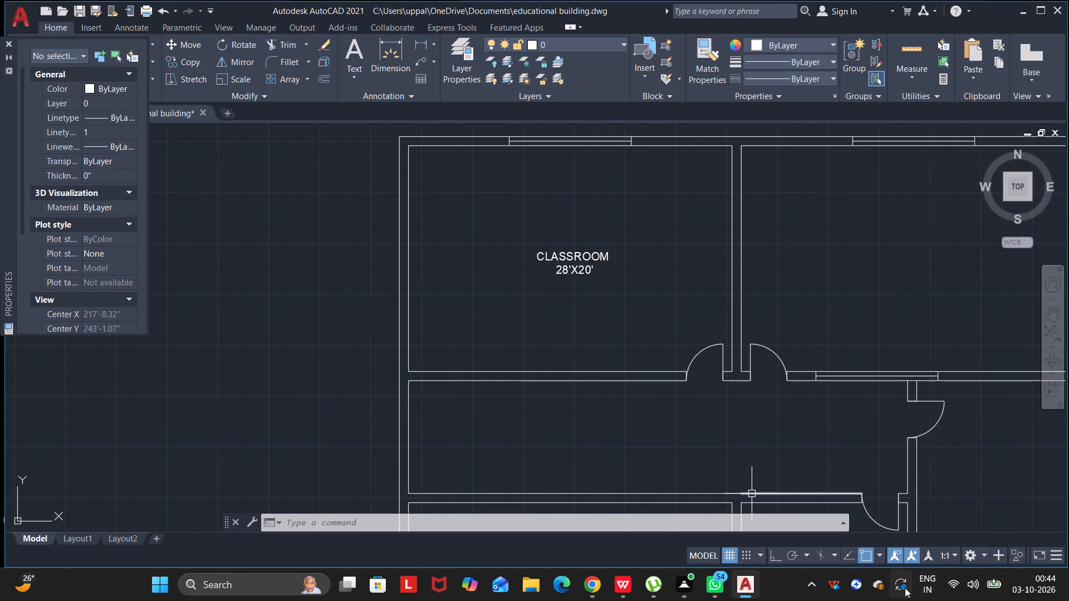
key("Escape")
key("Escape")
key("Escape")
key("Escape")
key("Escape")
key("Escape")
key("Escape")
key("Escape")
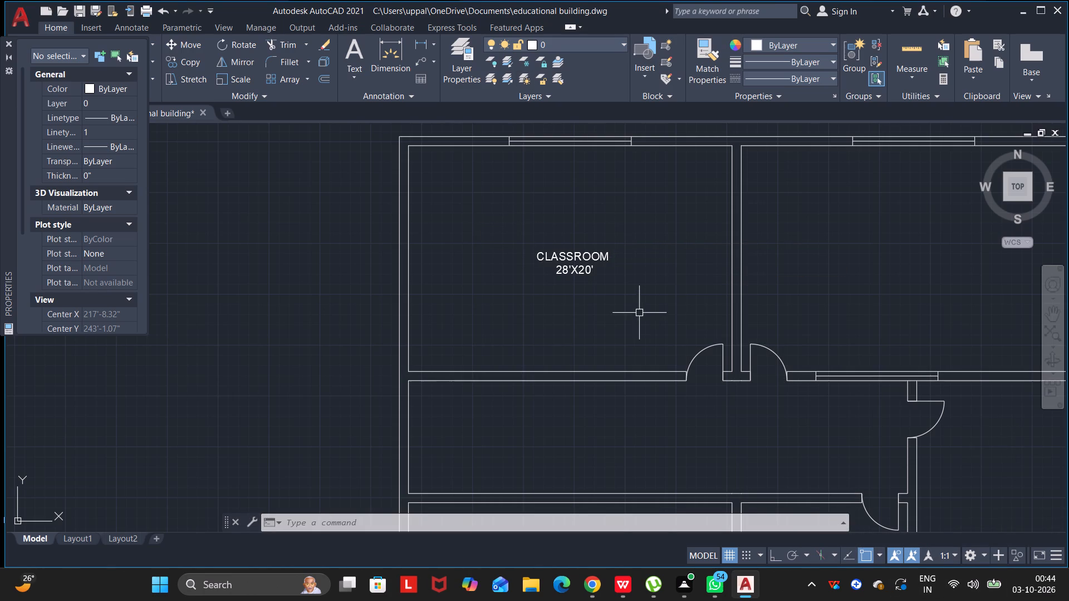
key("Escape")
Copy the CLASSROOM 28'X20' label horizontally, with ortho on, into the middle of each of the other four top-row rooms.
scroll(634, 304, "down", 1)
middle_click_drag(628, 302, 396, 282)
left_click_drag(616, 300, 397, 282)
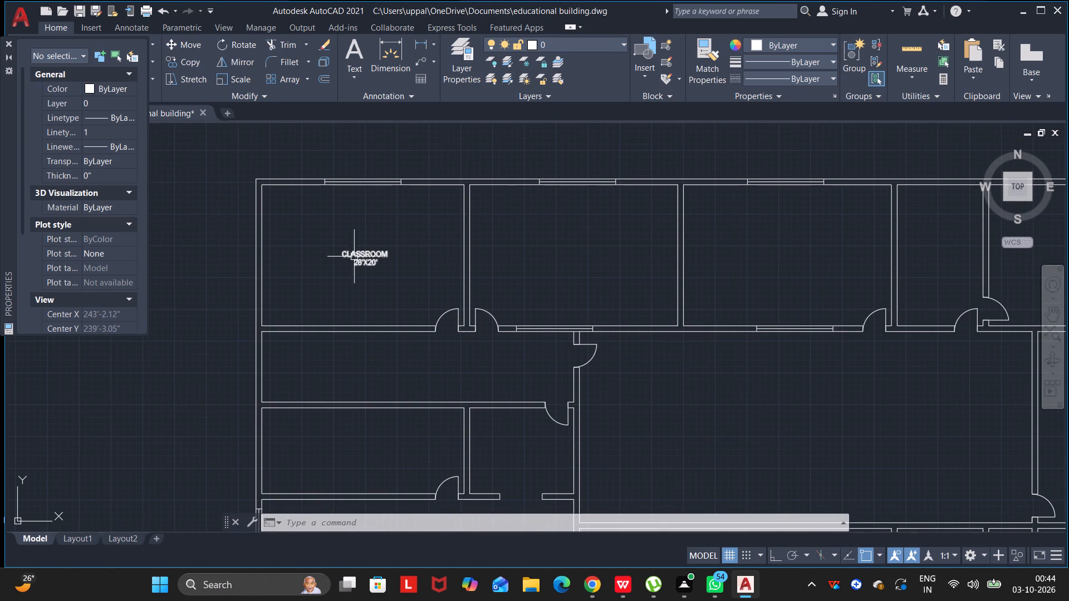
left_click(363, 250)
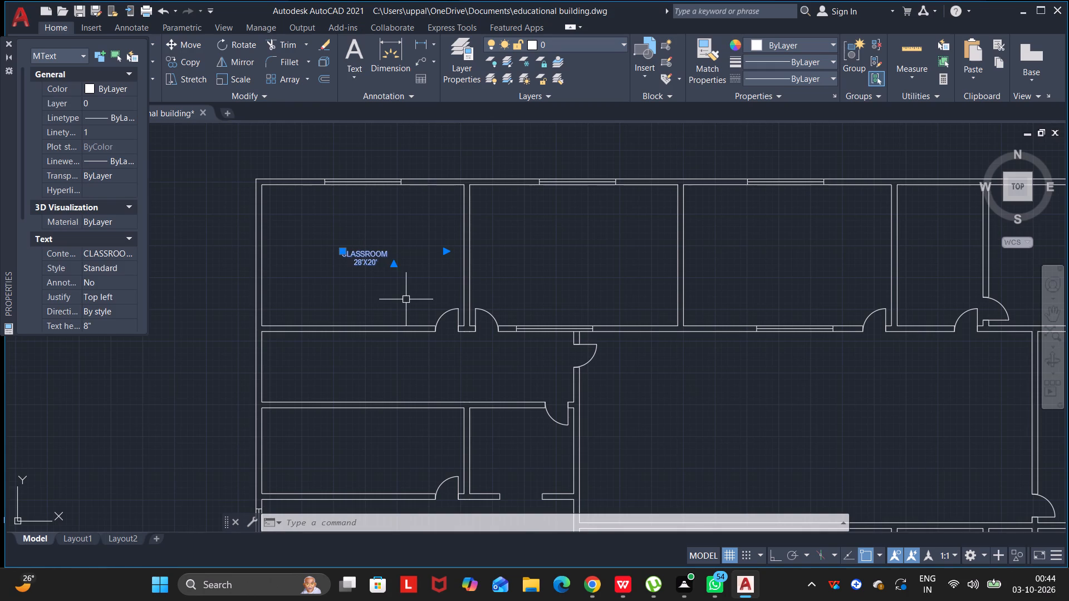
key("m")
key("BackSpace")
type("CO")
key("Return")
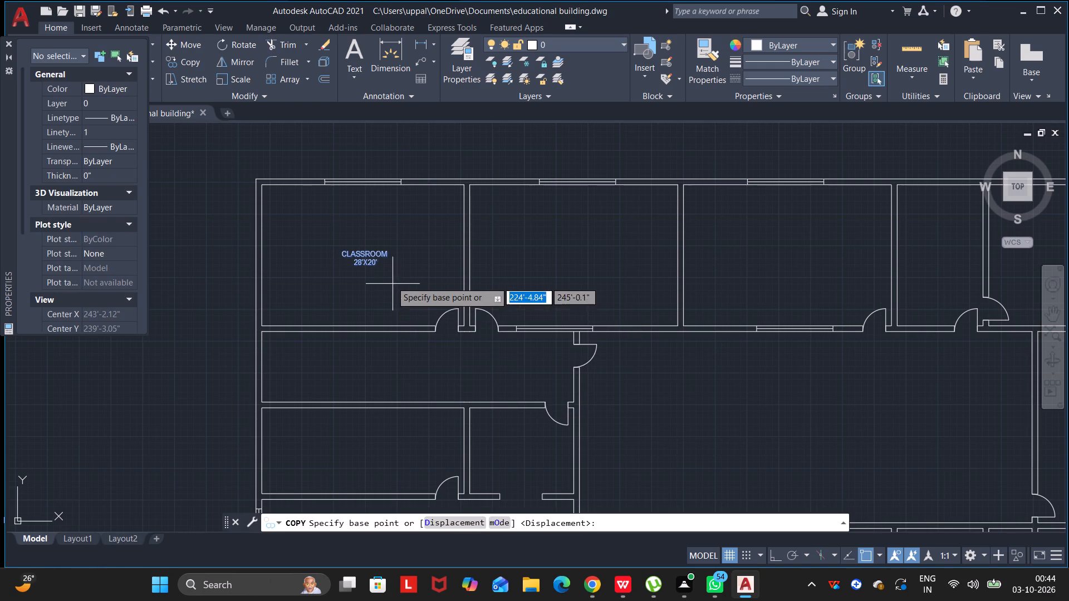
left_click(371, 263)
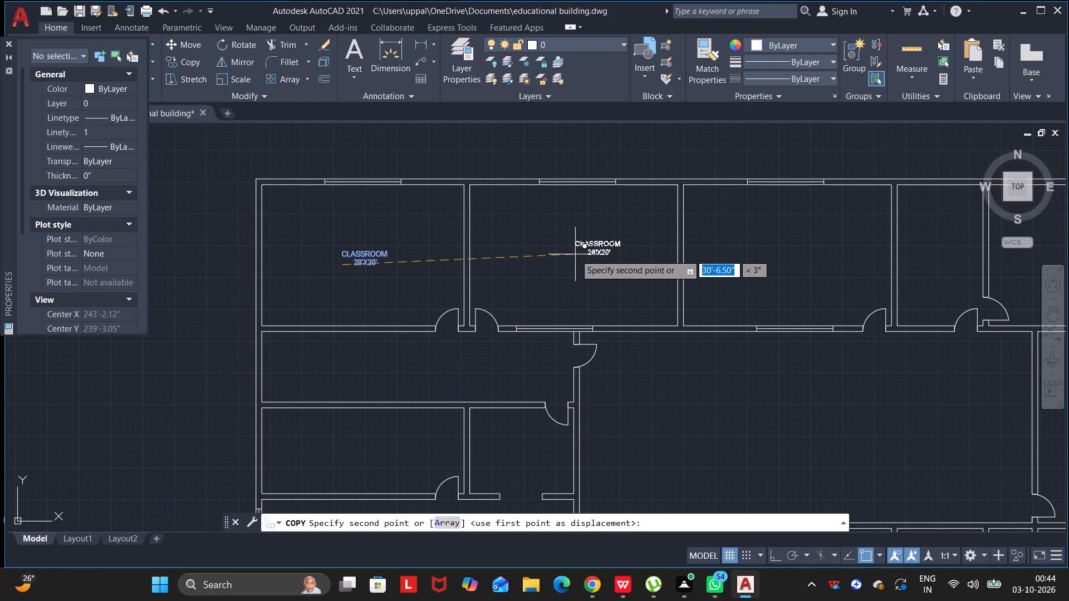
key("F8")
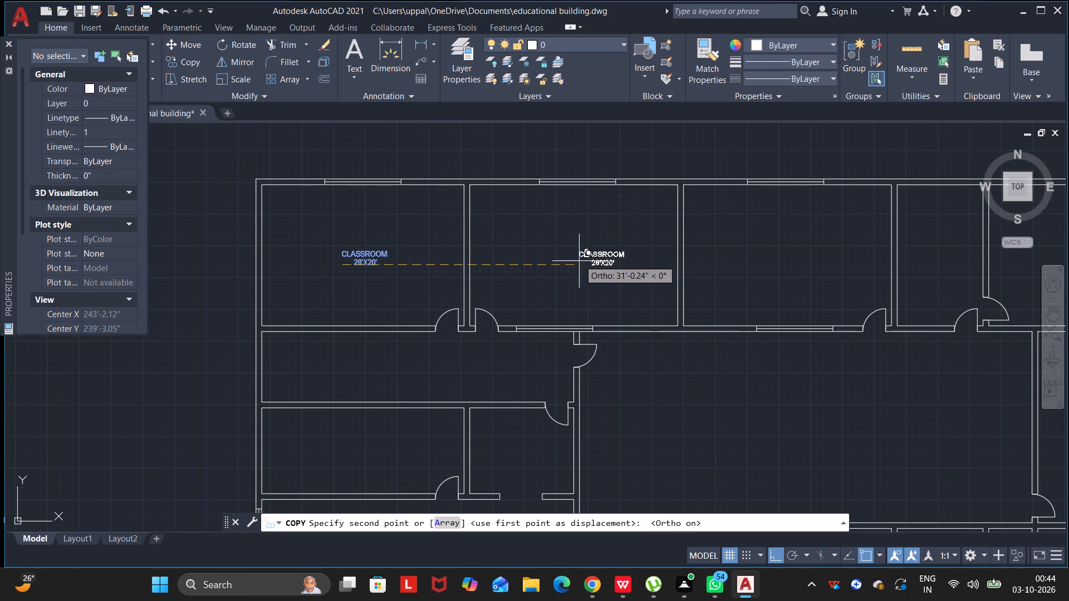
left_click(549, 253)
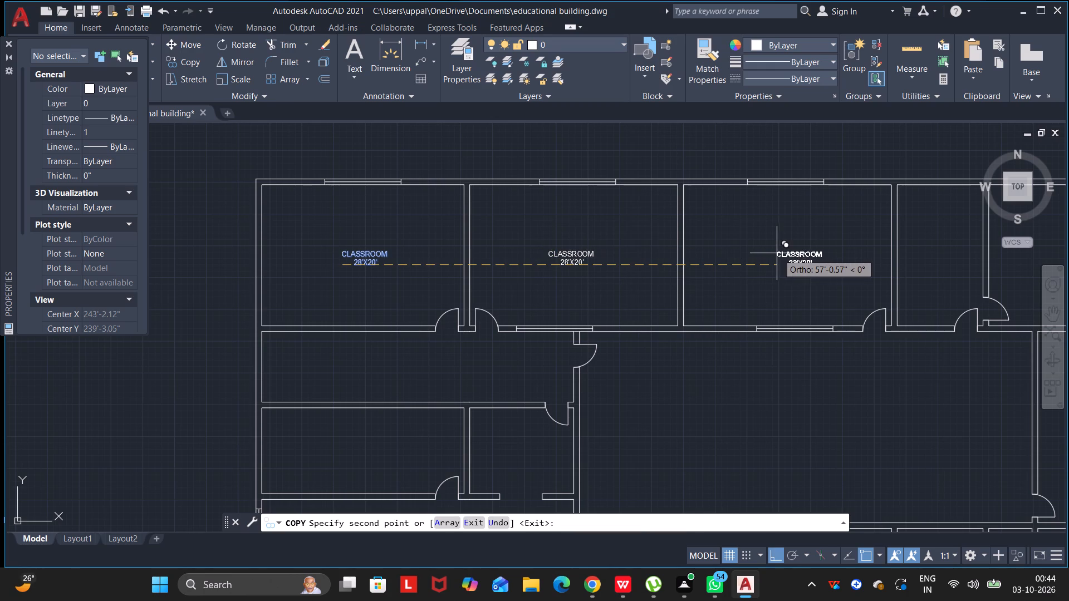
left_click_drag(771, 252, 777, 252)
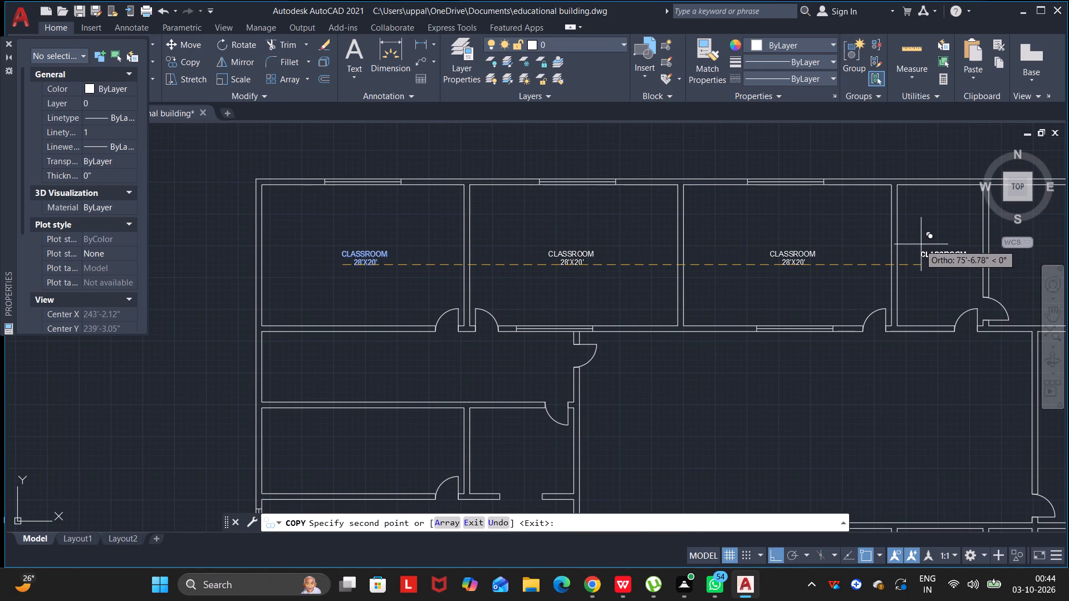
left_click(913, 245)
middle_click_drag(893, 259, 616, 271)
left_click_drag(878, 260, 616, 271)
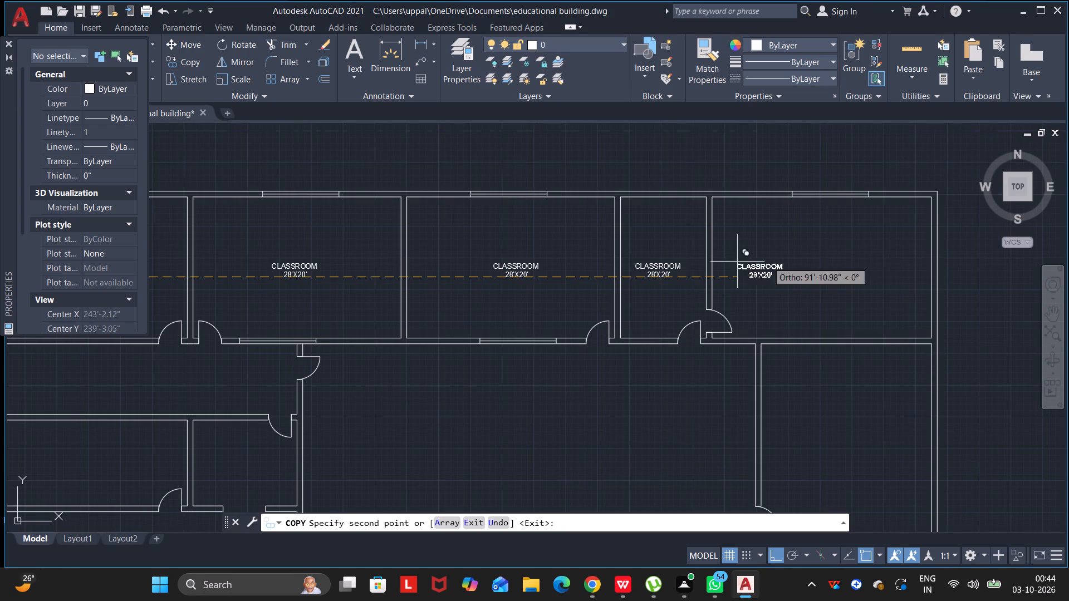
left_click(805, 254)
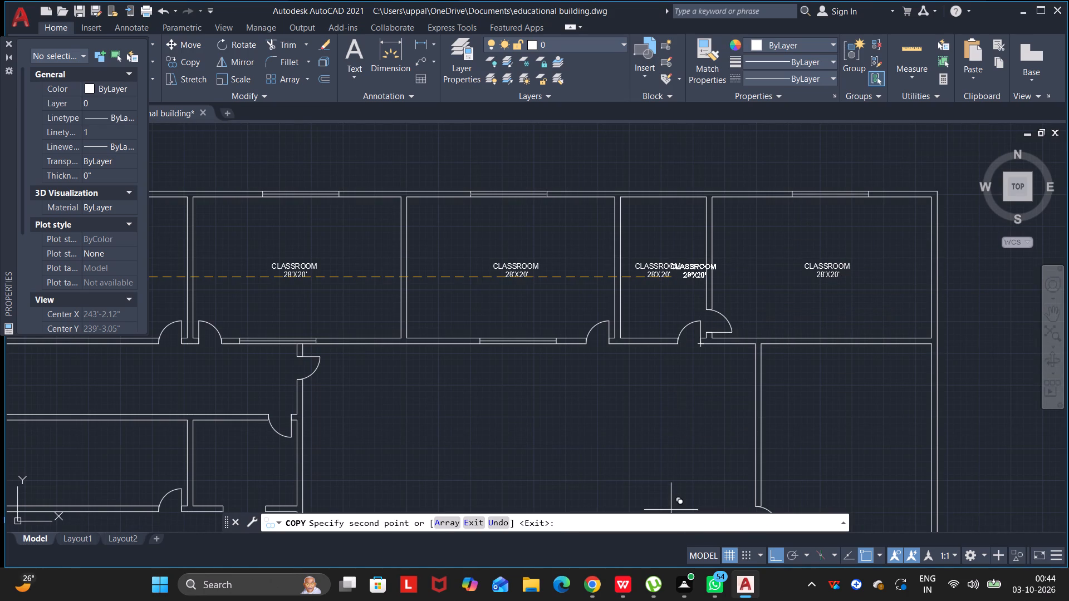
With ortho off, place label copies in the two adjoining rooms below the long room under the top-left classroom.
key("F6")
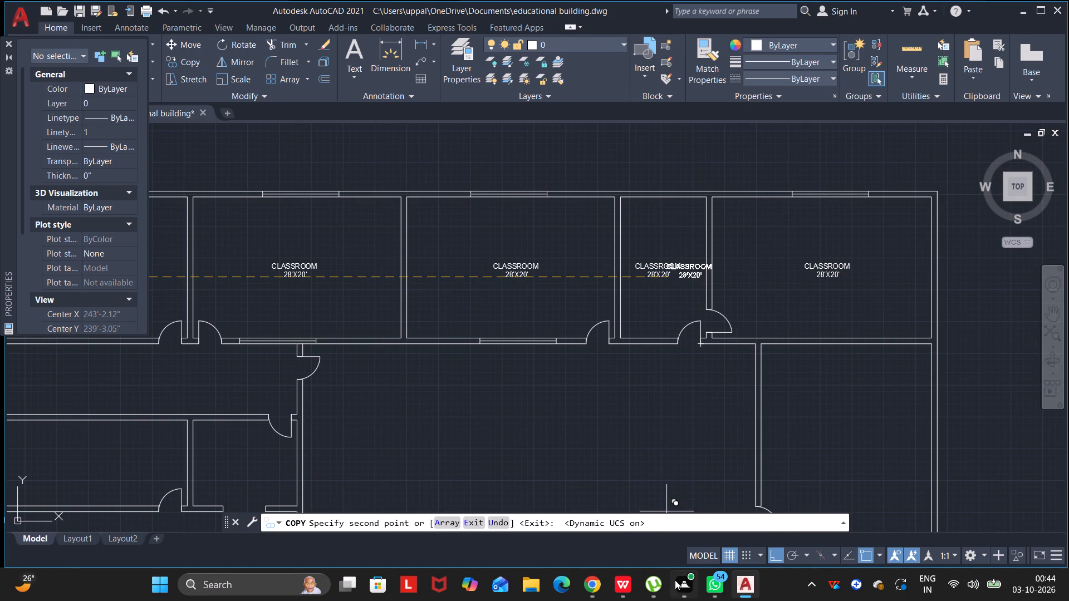
key("F8")
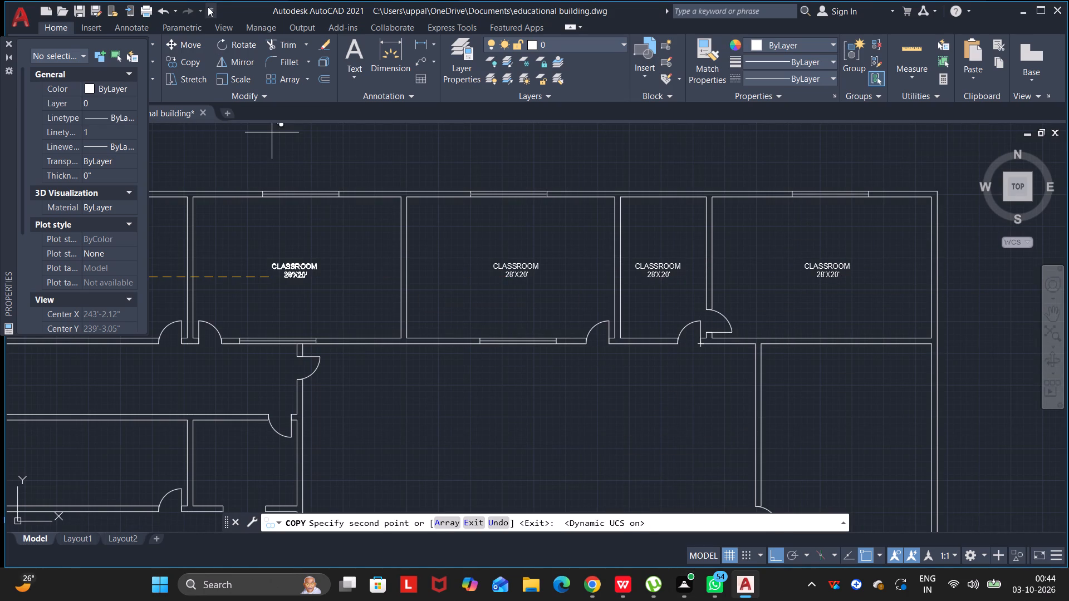
middle_click_drag(307, 260, 318, 207)
left_click_drag(307, 235, 318, 207)
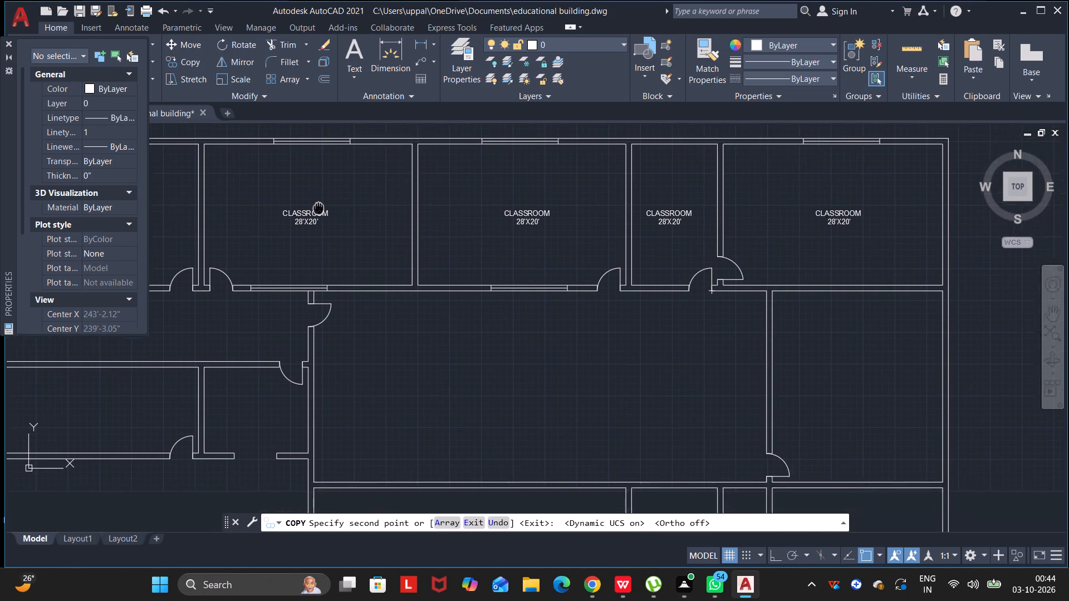
left_click_drag(318, 207, 379, 128)
middle_click_drag(318, 207, 379, 128)
scroll(336, 228, "down", 1)
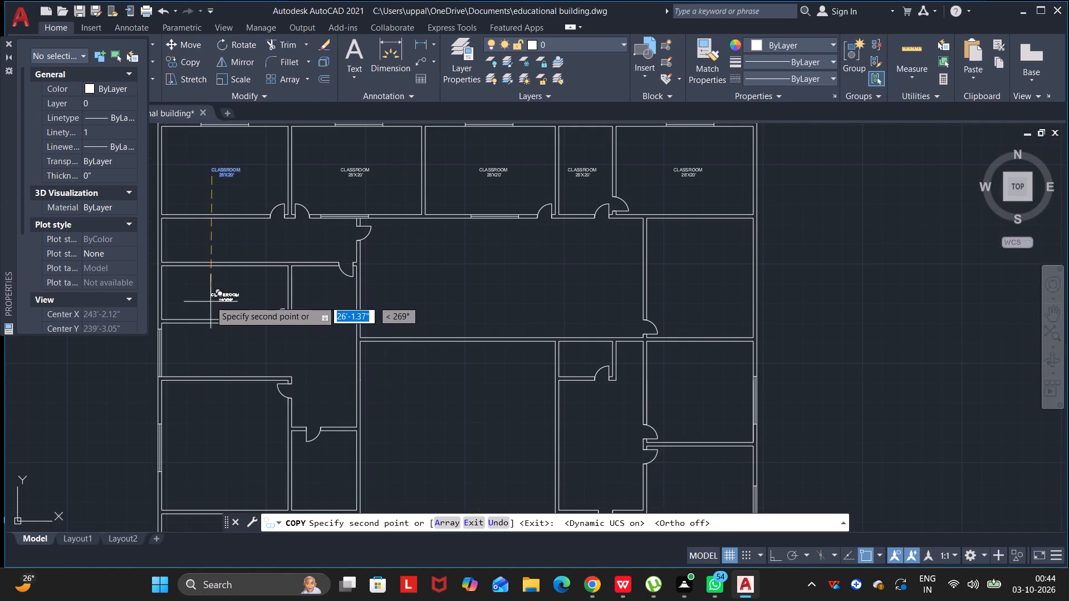
left_click(208, 297)
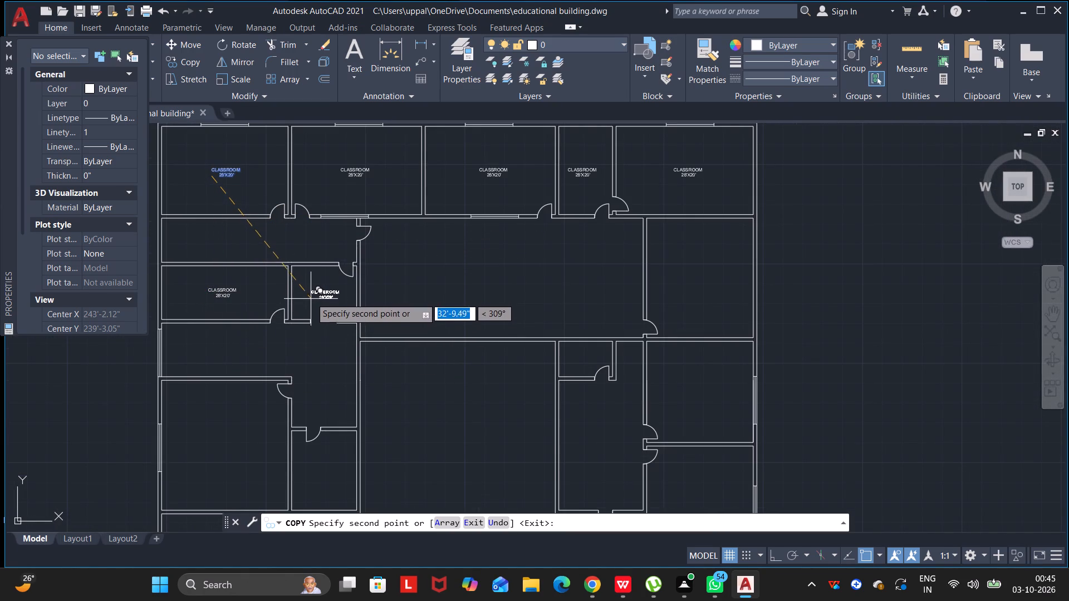
left_click(312, 295)
Place four more label copies in the plan's lower-left rooms, including the bottom-left corner room and the small room beside it above, and finish copying.
middle_click_drag(303, 396, 365, 265)
left_click_drag(303, 393, 365, 265)
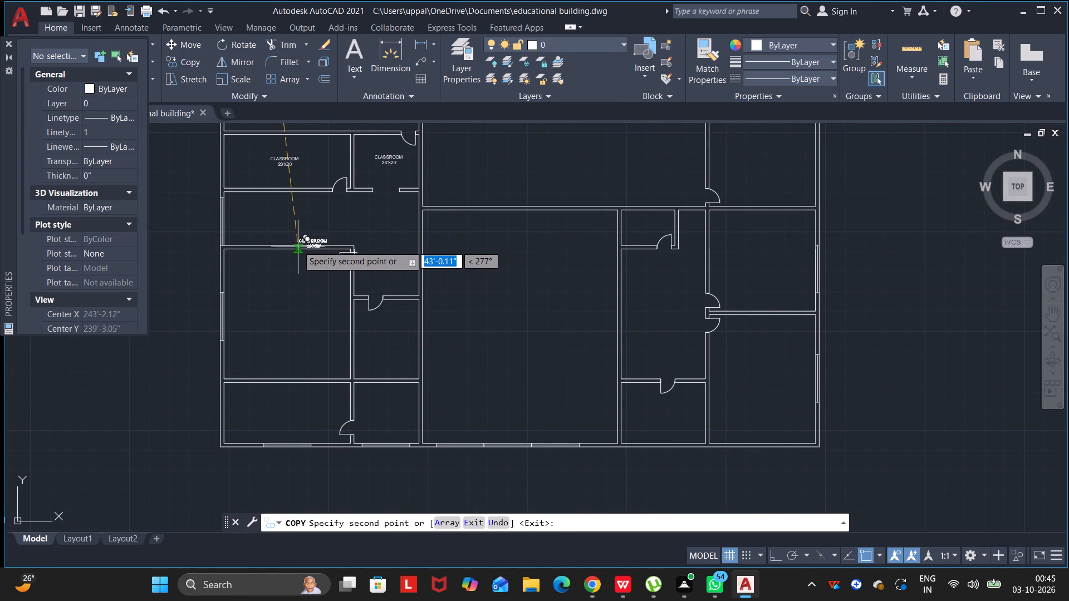
left_click(291, 220)
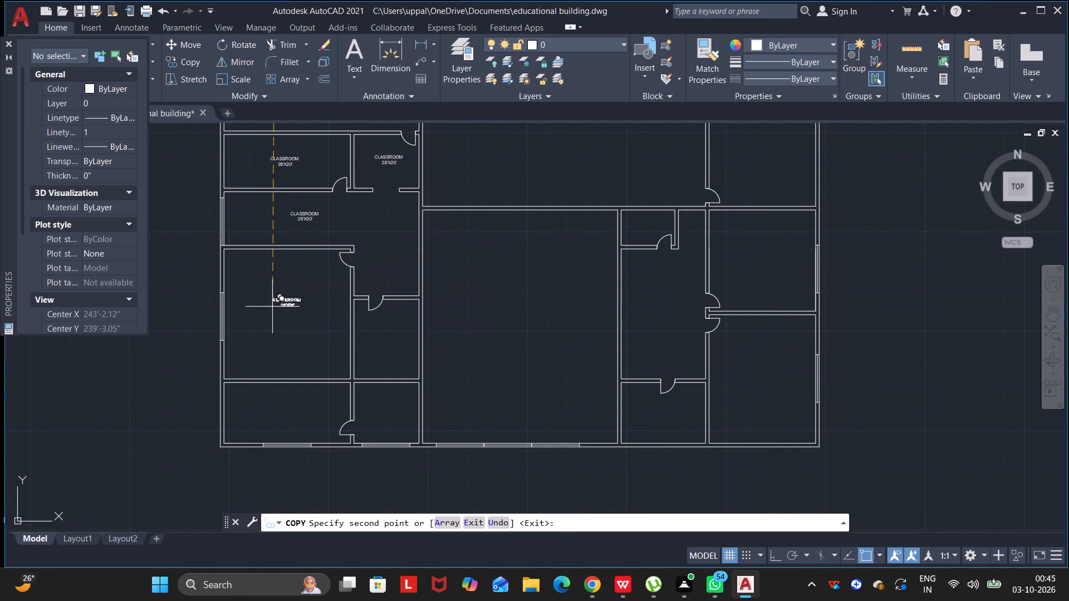
left_click(272, 307)
left_click(271, 410)
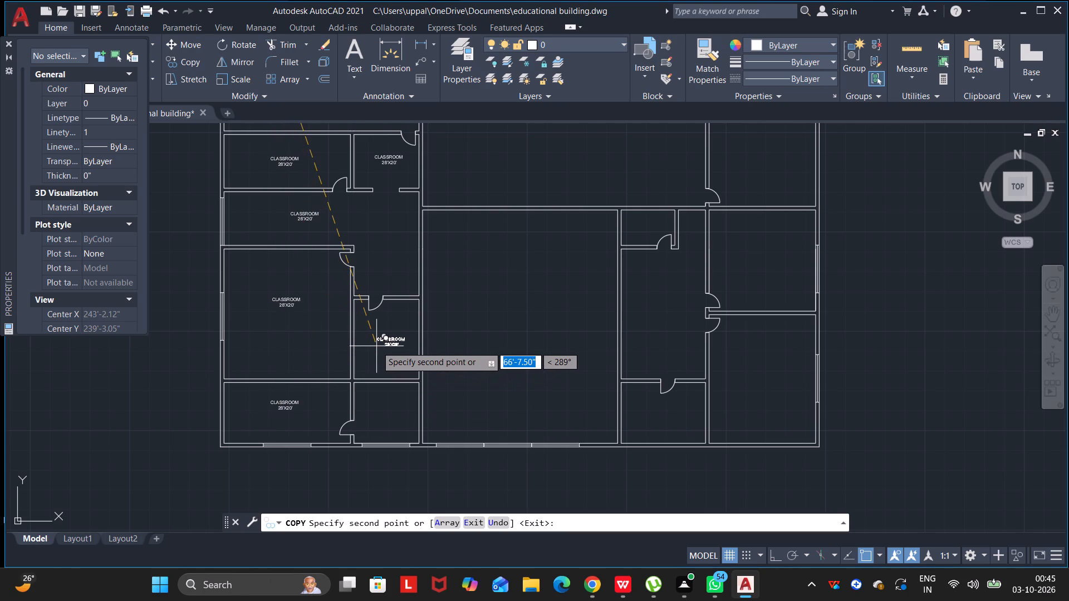
left_click(376, 346)
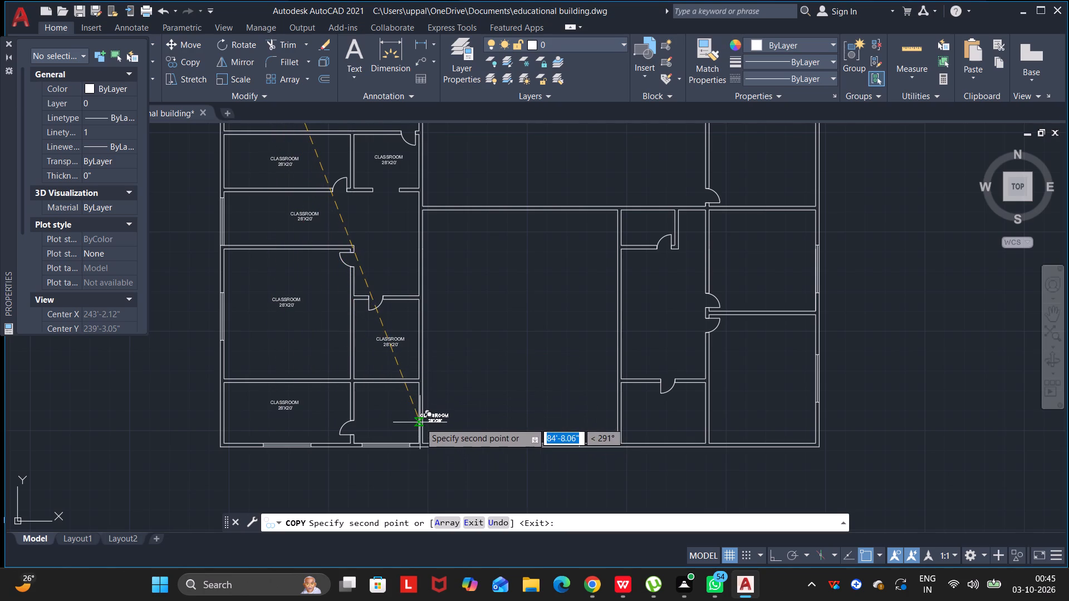
key("Escape")
key("Escape")
key("Escape")
key("Escape")
Draw a short vertical line closing the left end of the wall below the small labelled lower-left room, where it meets the vertical wall.
scroll(355, 387, "up", 5)
key("l")
key("Return")
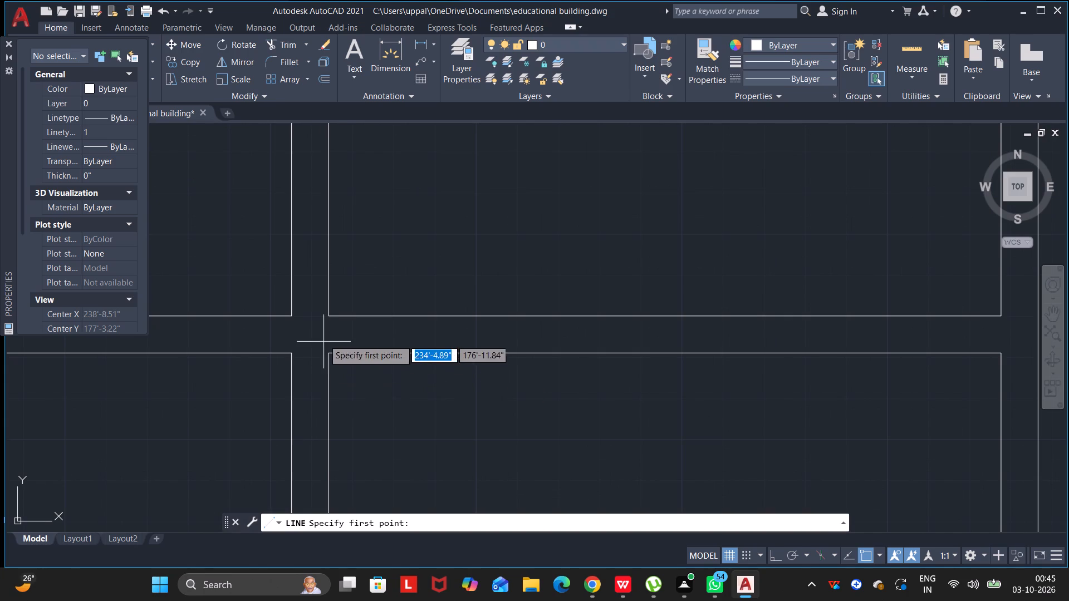
left_click(330, 318)
left_click(332, 355)
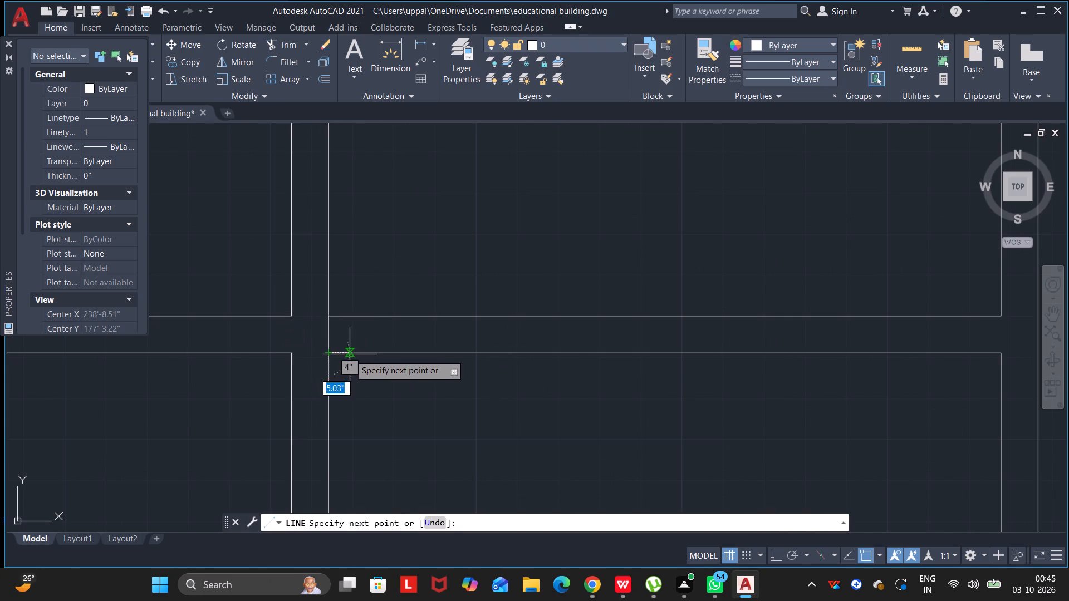
key("Escape")
key("Escape")
key("Escape")
key("Escape")
left_click_drag(411, 307, 427, 387)
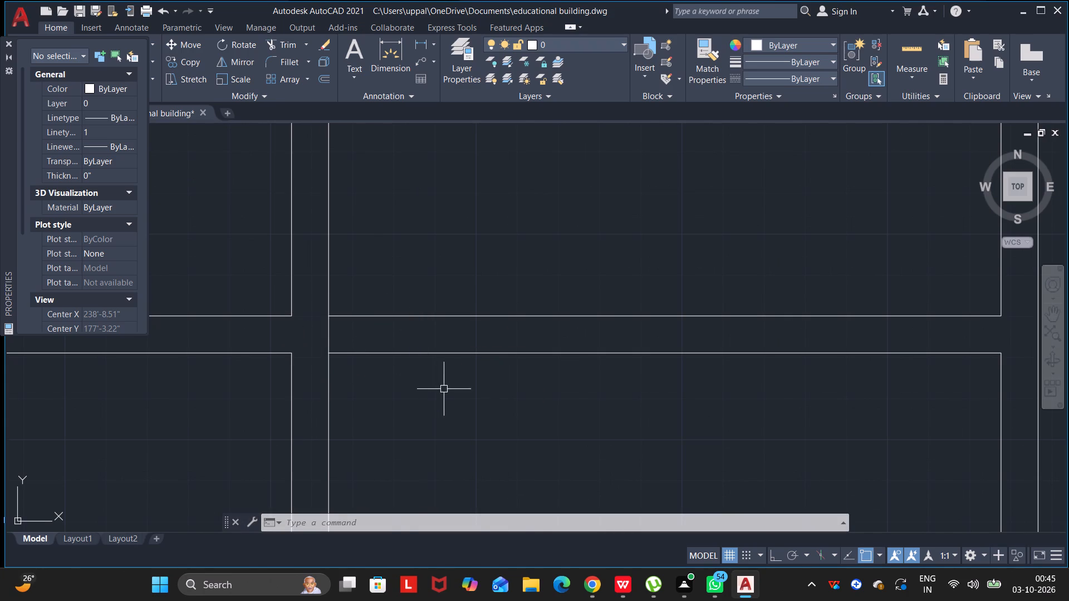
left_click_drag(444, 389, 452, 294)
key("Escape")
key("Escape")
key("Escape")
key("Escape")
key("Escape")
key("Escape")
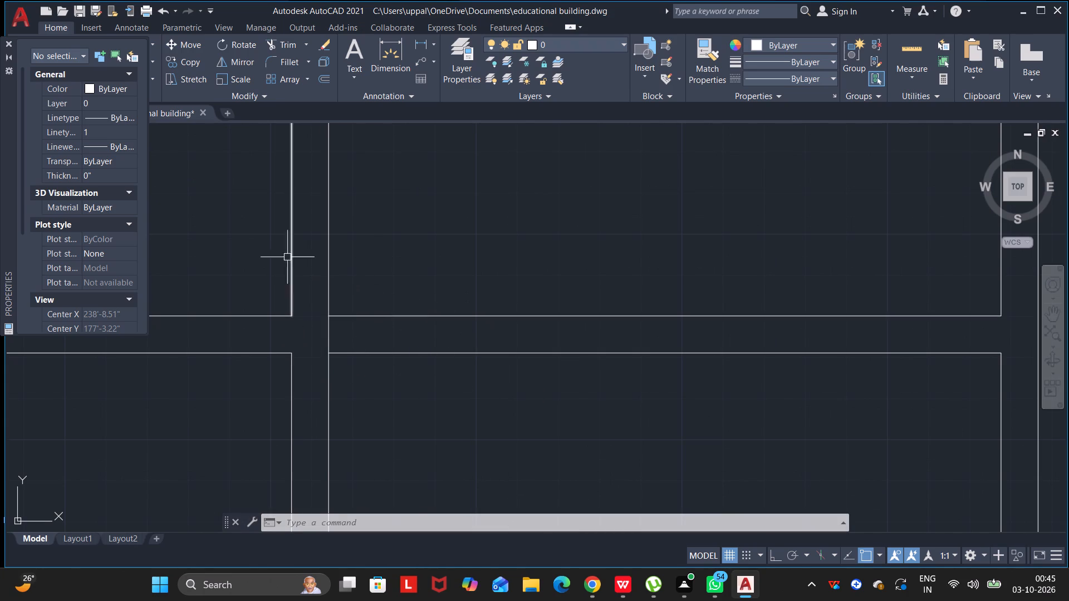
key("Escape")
Draw a short vertical line closing the right end of the wall below the small labelled lower-left room, between its two corner endpoints.
scroll(759, 388, "down", 2)
middle_click_drag(761, 386, 599, 370)
left_click_drag(758, 385, 599, 370)
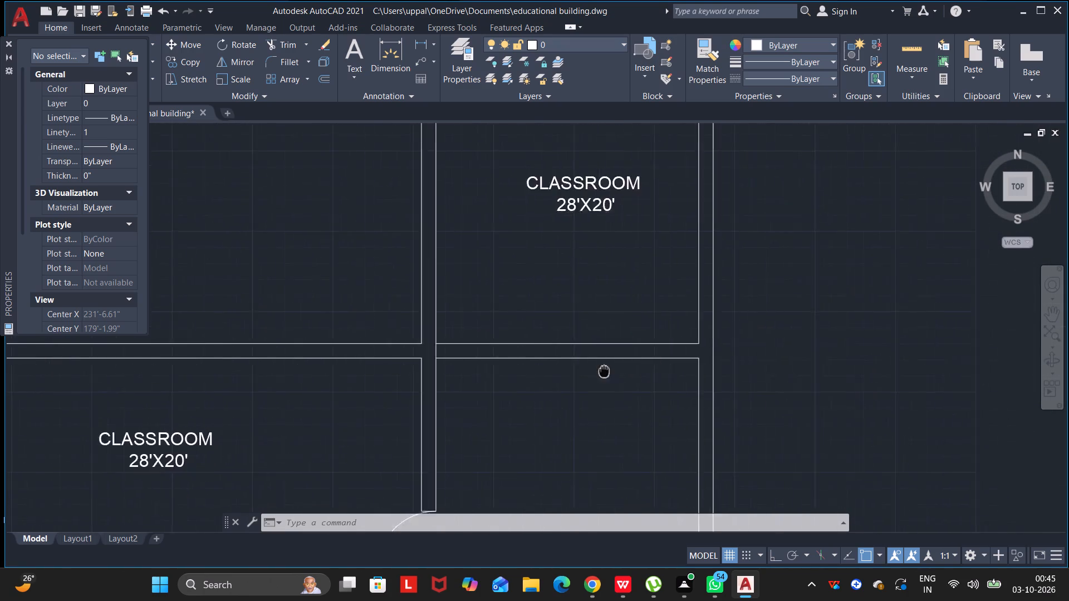
left_click_drag(599, 370, 565, 370)
middle_click_drag(599, 370, 565, 369)
key("l")
key("Return")
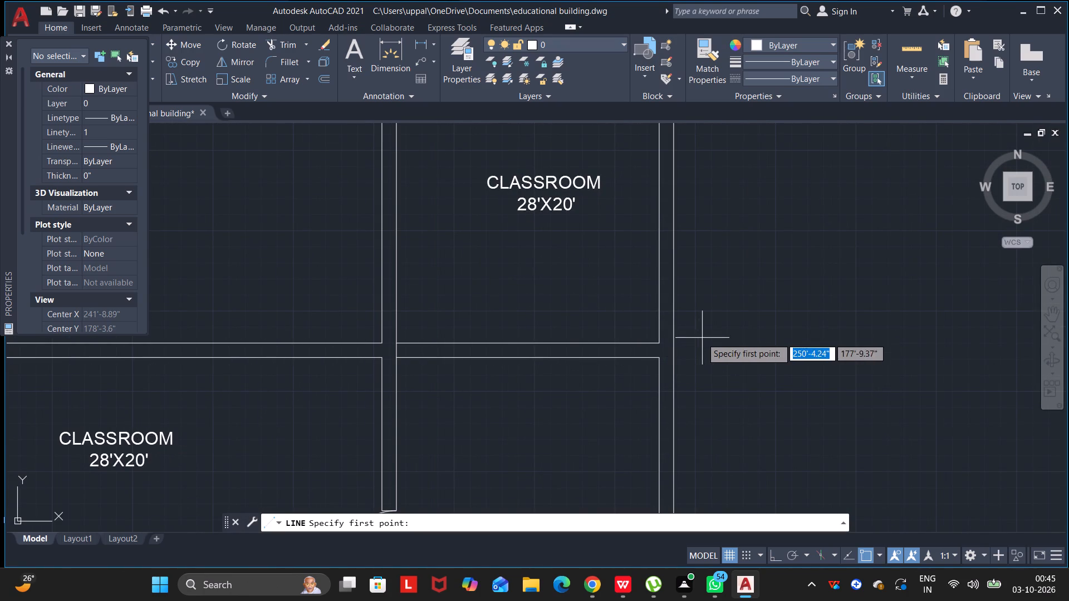
left_click(661, 343)
left_click(661, 358)
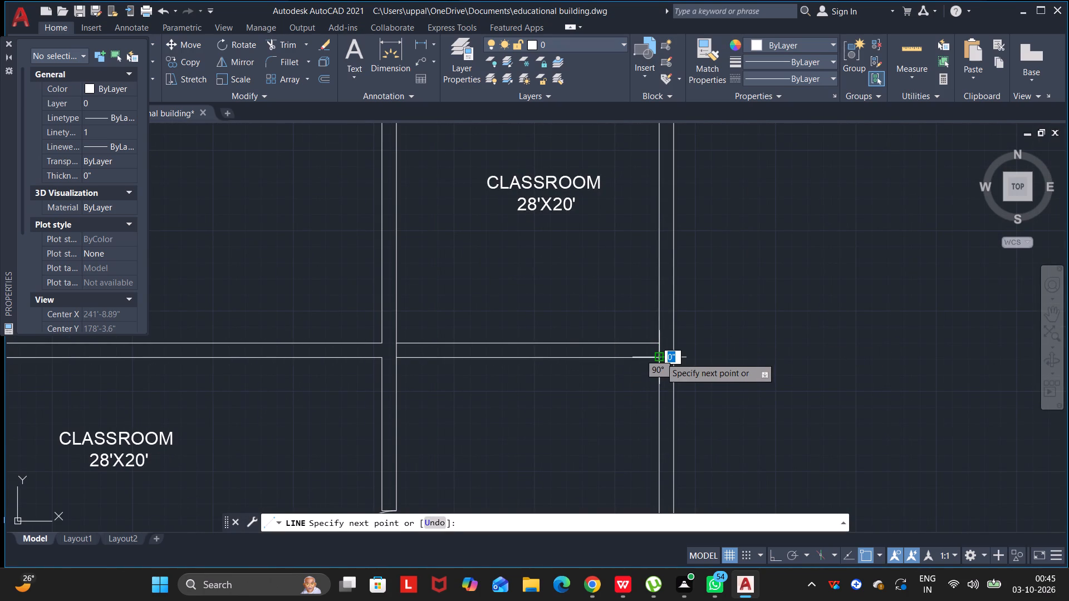
key("Escape")
key("Escape")
key("Escape")
key("Escape")
key("Escape")
key("Escape")
Trim away both horizontal lines of the wall below the small labelled room, opening it to the space beneath.
left_click(282, 47)
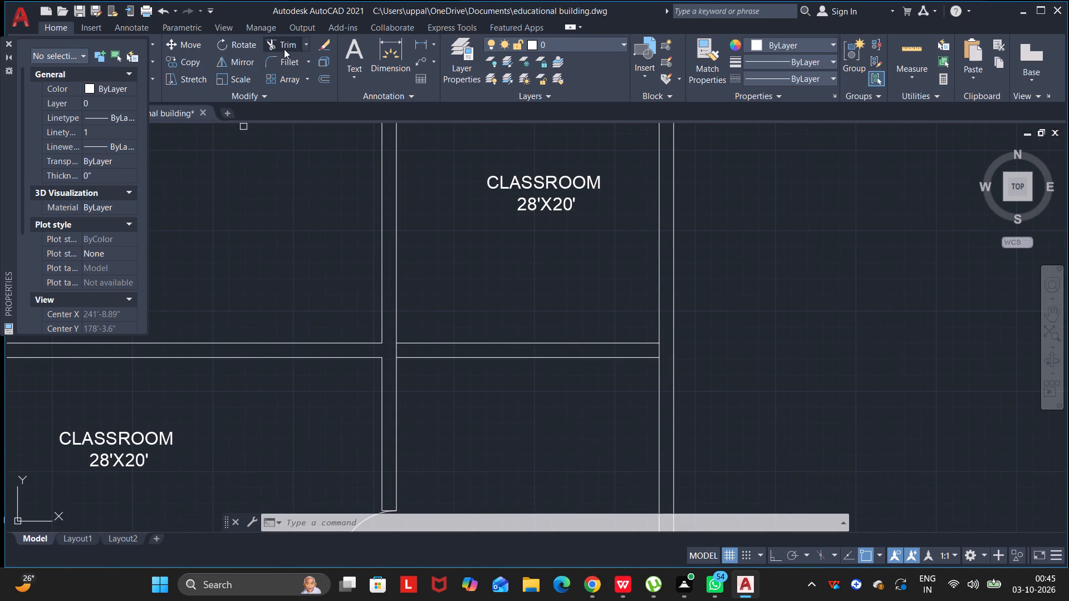
left_click_drag(531, 317, 535, 336)
left_click_drag(542, 383, 542, 407)
left_click_drag(542, 415, 542, 435)
left_click_drag(535, 382, 540, 334)
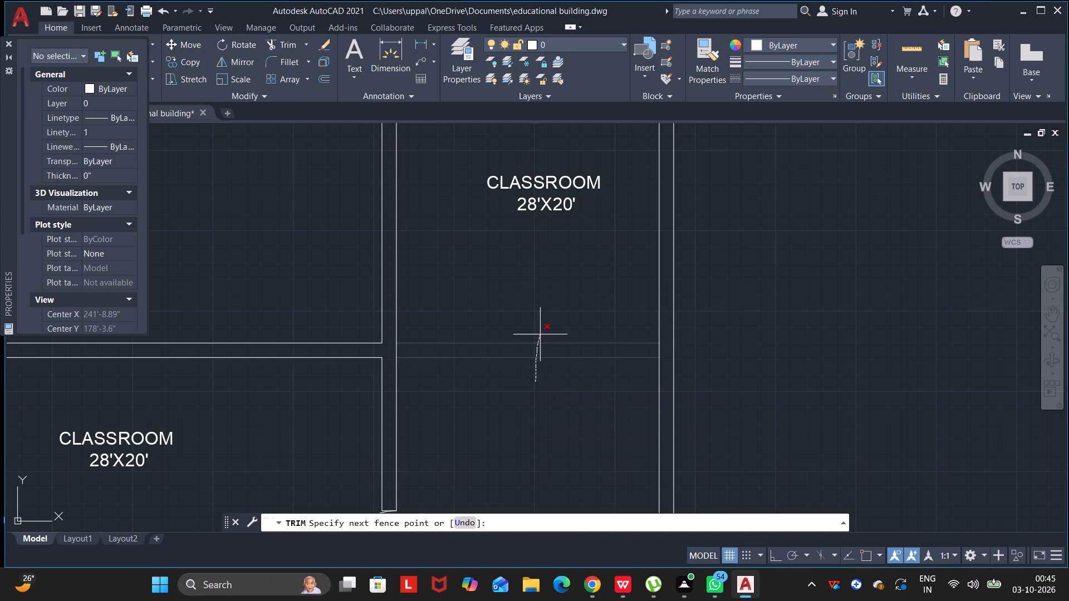
left_click_drag(540, 334, 541, 332)
key("Escape")
key("Escape")
key("Escape")
key("Escape")
key("Escape")
key("Escape")
key("Escape")
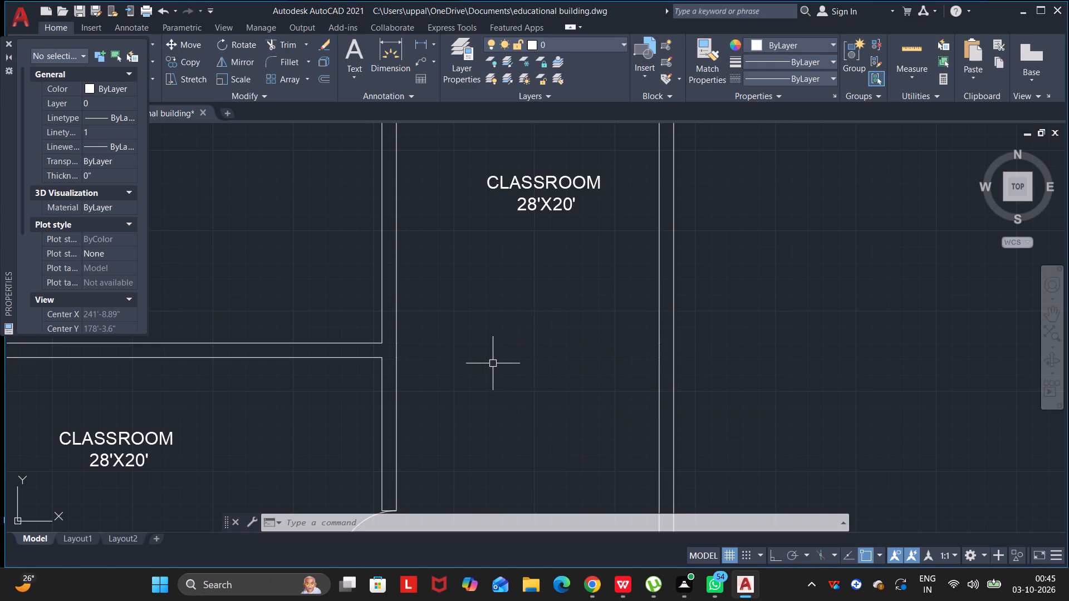
key("Escape")
Move the CLASSROOM 28'X20' label in the narrow merged room below the door down to about the middle of that room.
scroll(498, 356, "down", 5)
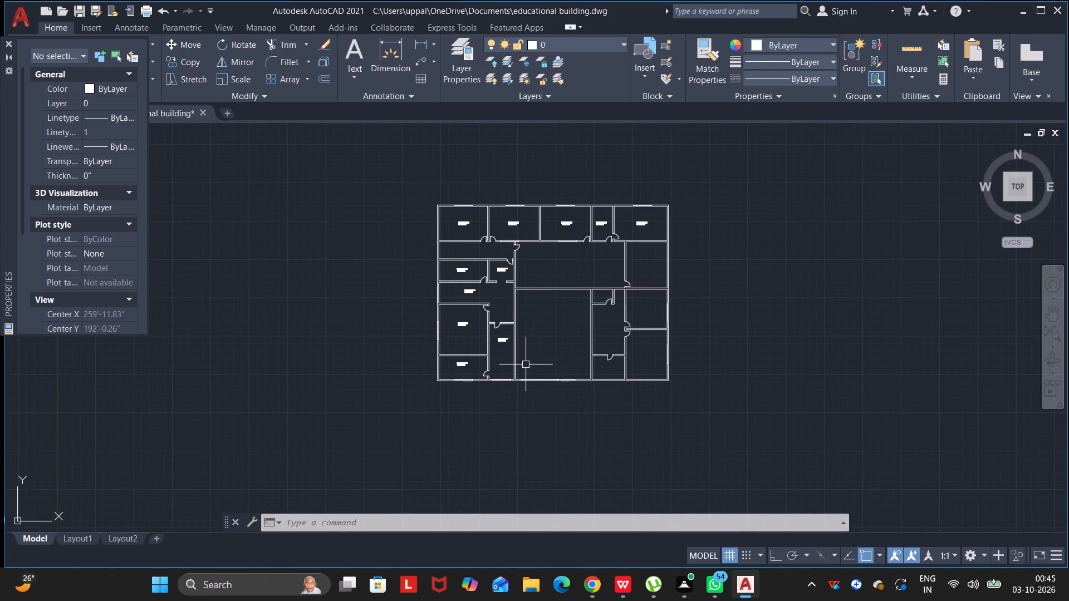
scroll(515, 369, "up", 2)
scroll(483, 275, "up", 2)
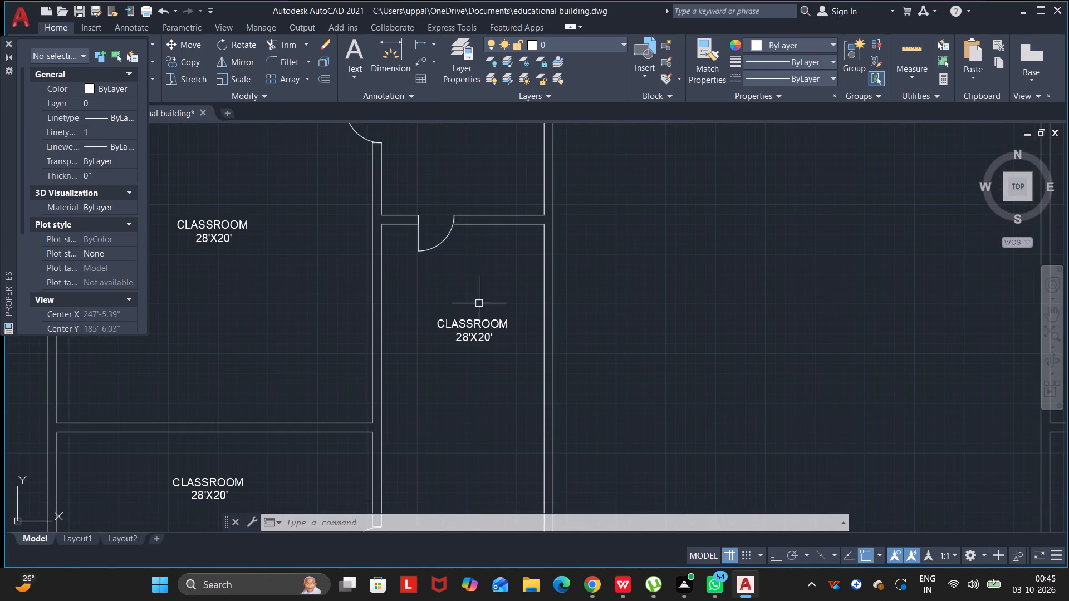
left_click(480, 318)
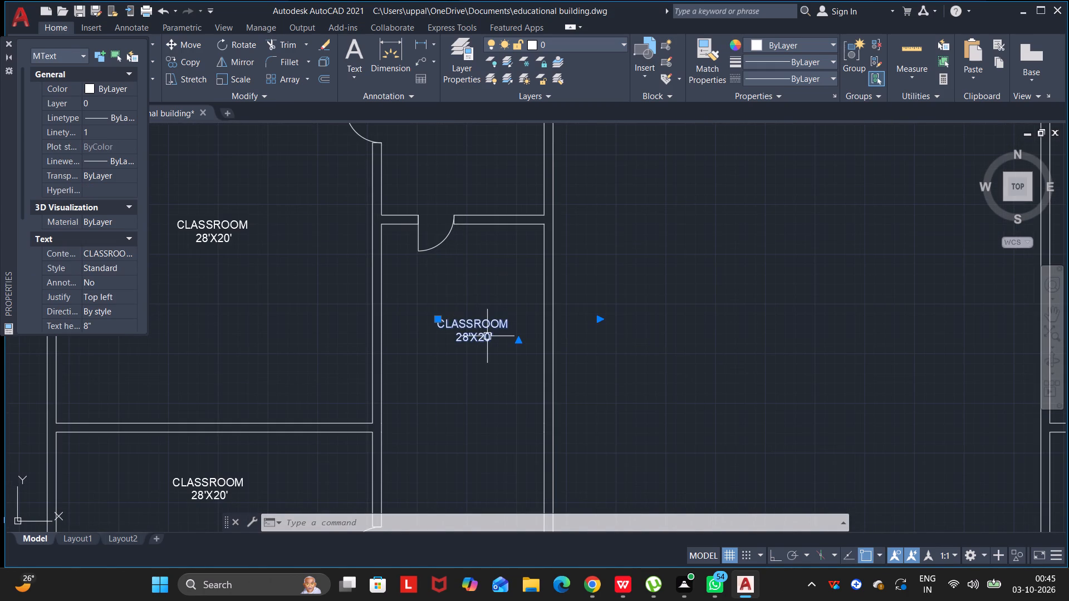
key("m")
key("Return")
left_click(487, 337)
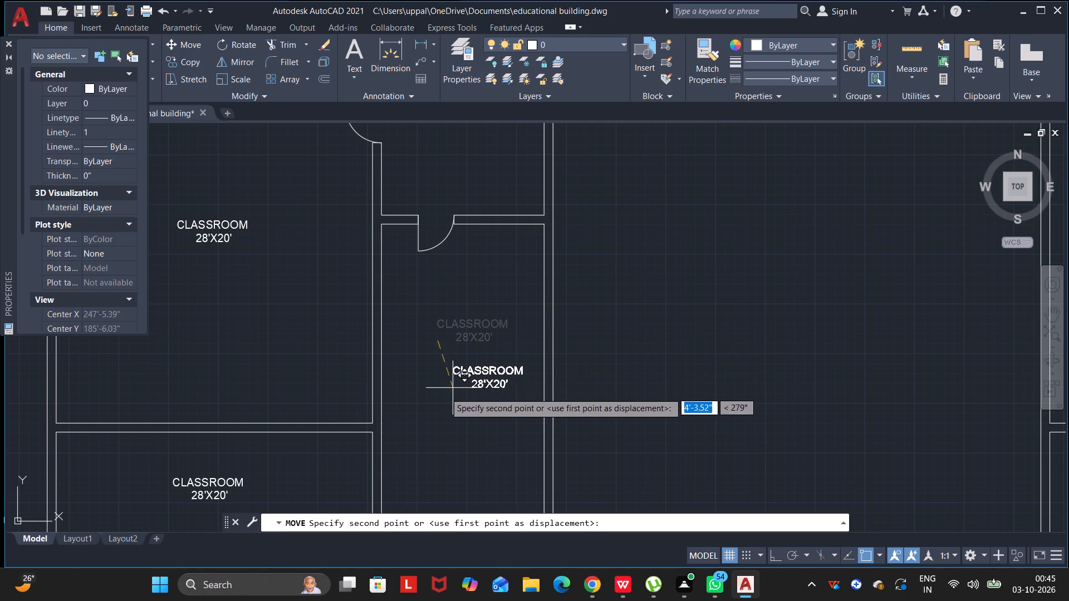
left_click(433, 398)
key("Escape")
key("Escape")
key("Escape")
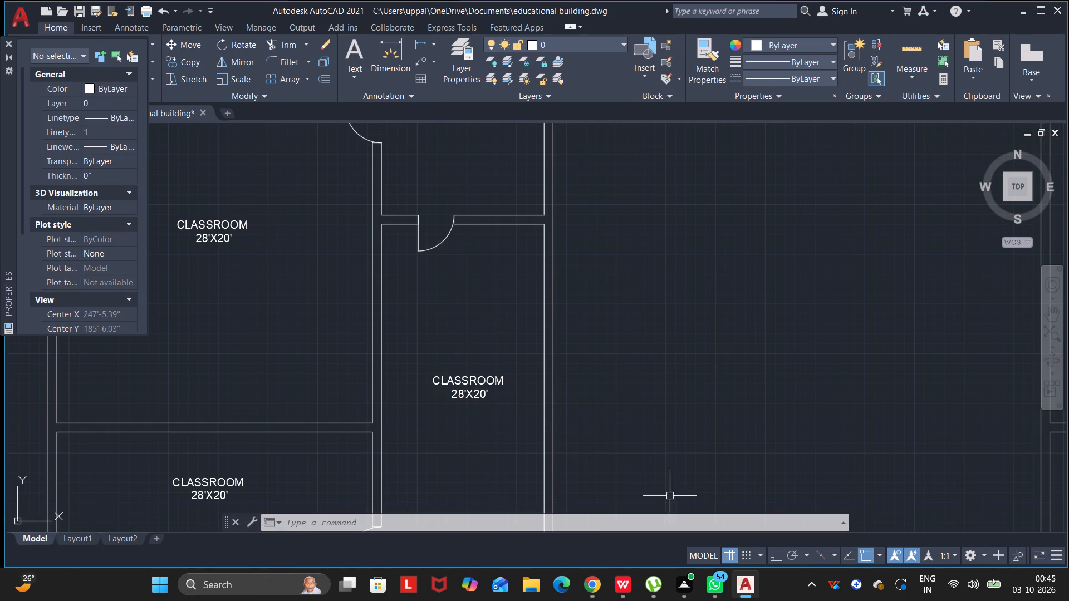
key("Escape")
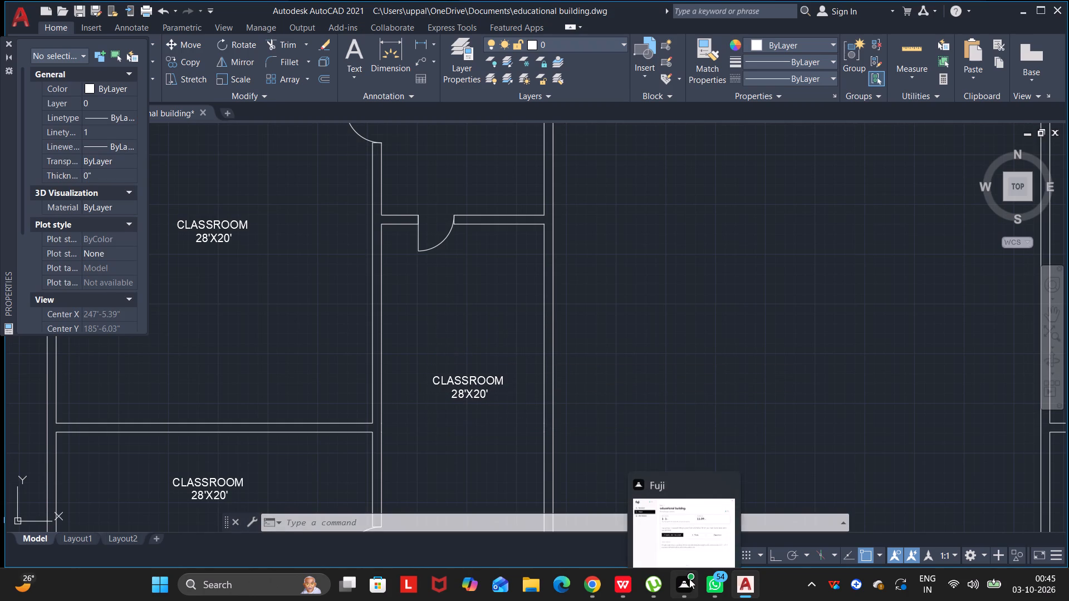
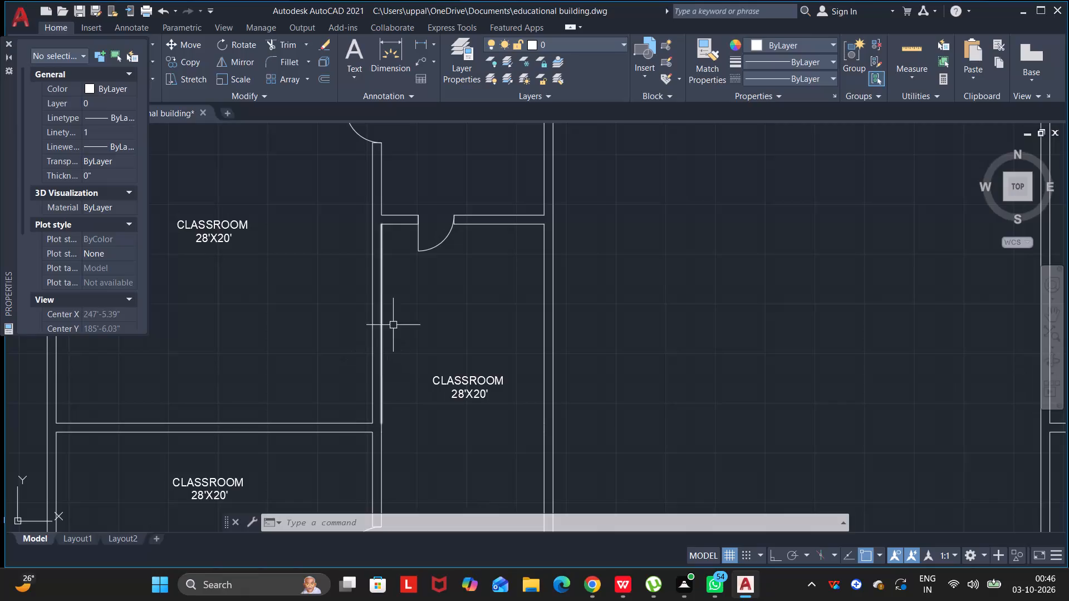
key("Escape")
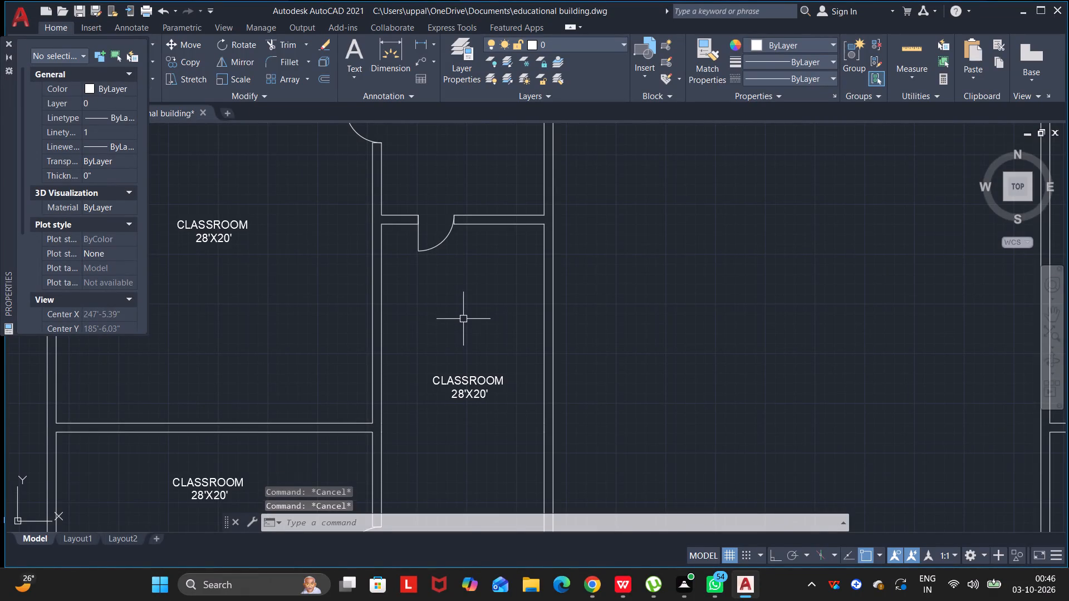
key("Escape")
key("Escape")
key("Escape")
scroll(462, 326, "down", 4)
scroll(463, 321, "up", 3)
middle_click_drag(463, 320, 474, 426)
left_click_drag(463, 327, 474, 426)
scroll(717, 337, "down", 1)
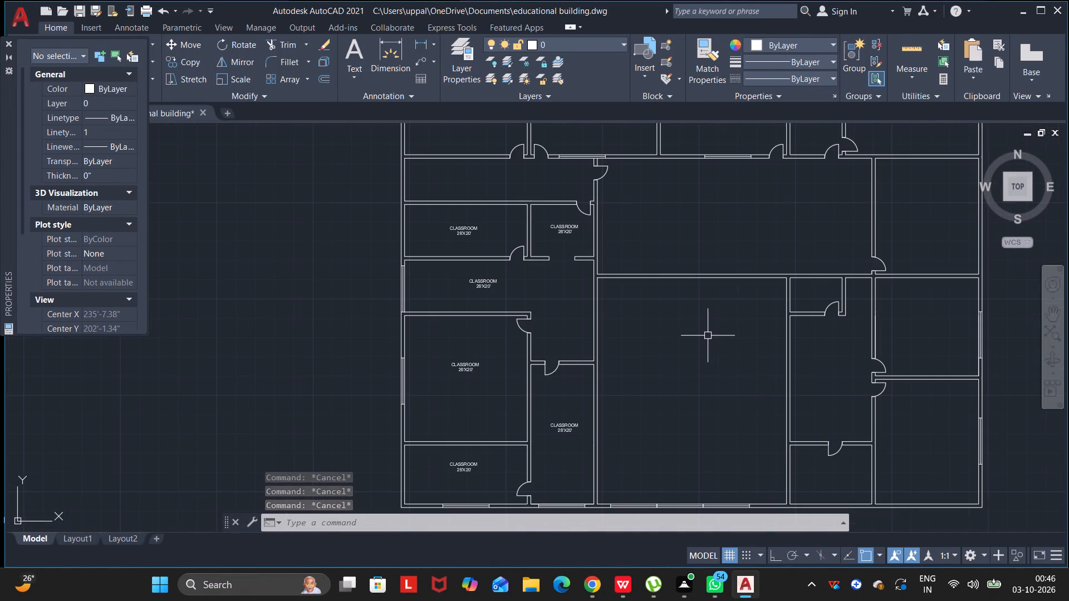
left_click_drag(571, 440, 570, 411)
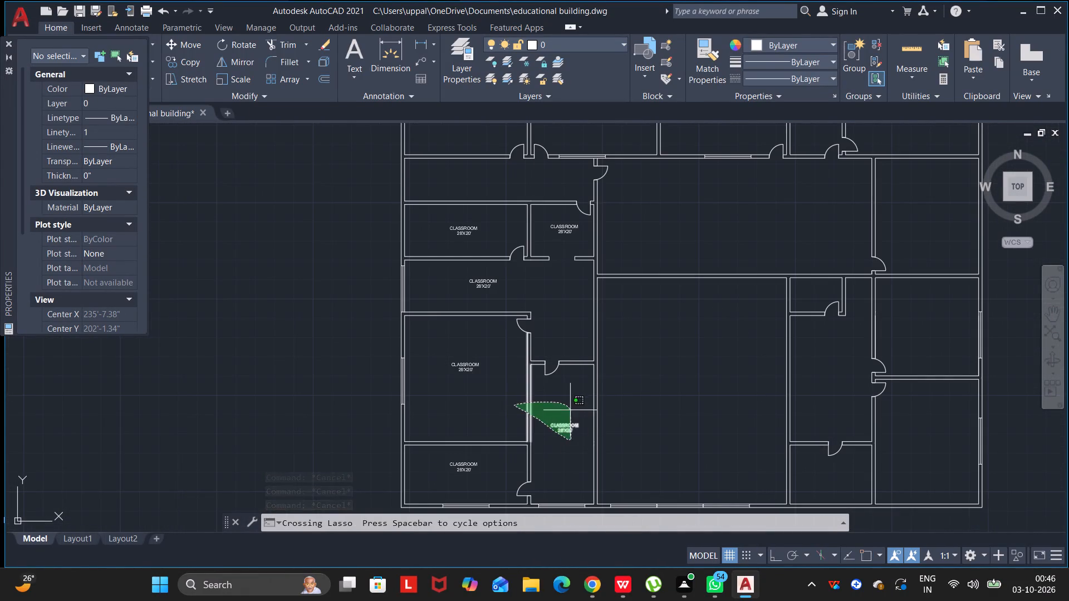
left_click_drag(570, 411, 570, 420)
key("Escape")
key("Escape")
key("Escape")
Copy the CLASSROOM 28'X20' label from the narrow room below the door into the upper and lower large central rooms.
scroll(580, 441, "up", 2)
left_click_drag(578, 438, 509, 423)
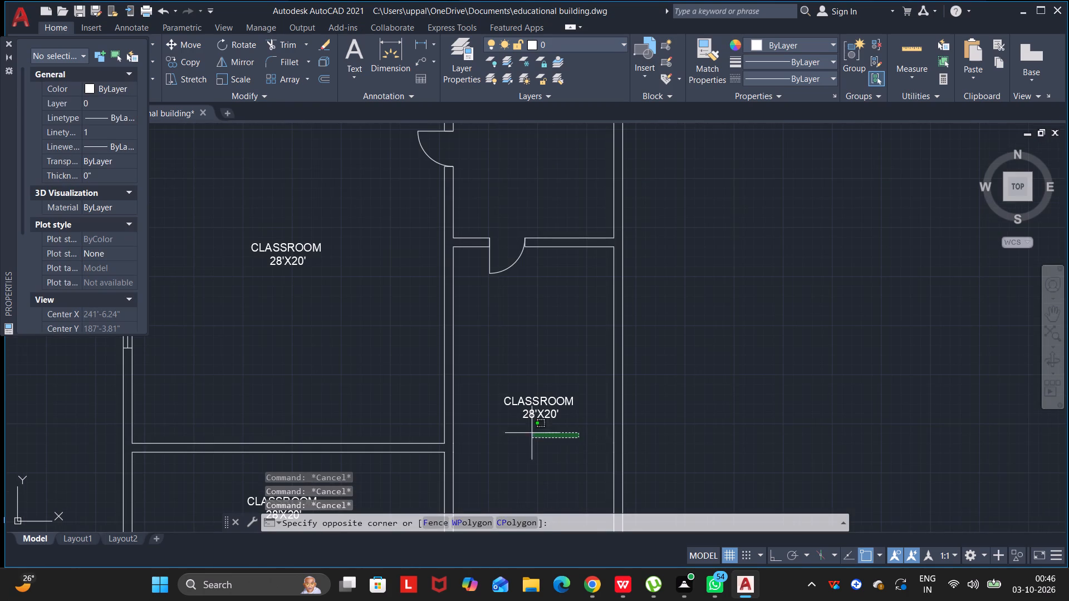
left_click_drag(509, 423, 581, 398)
key("m")
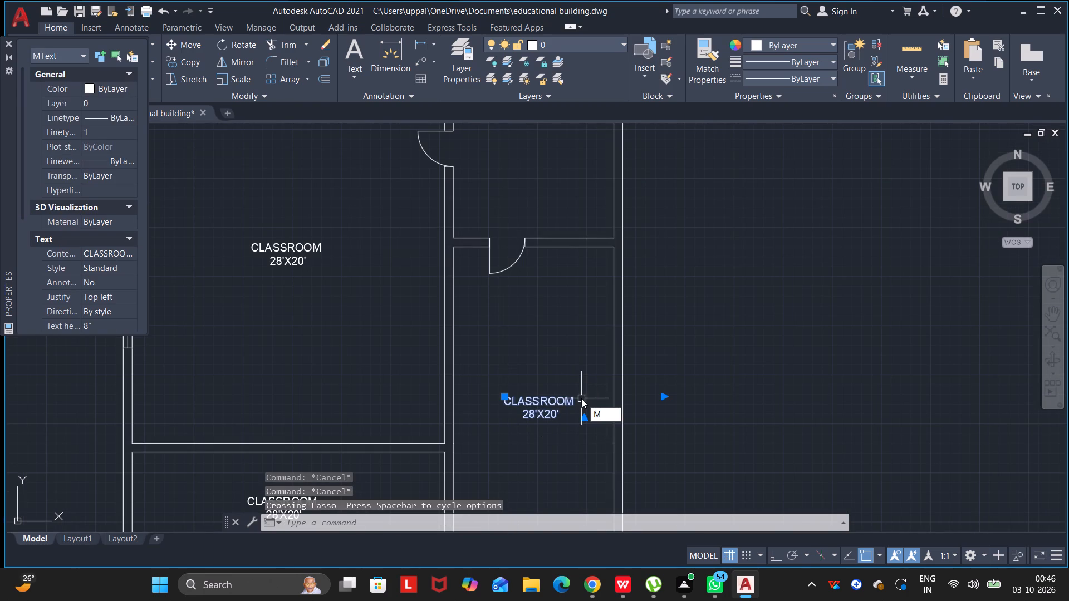
key("BackSpace")
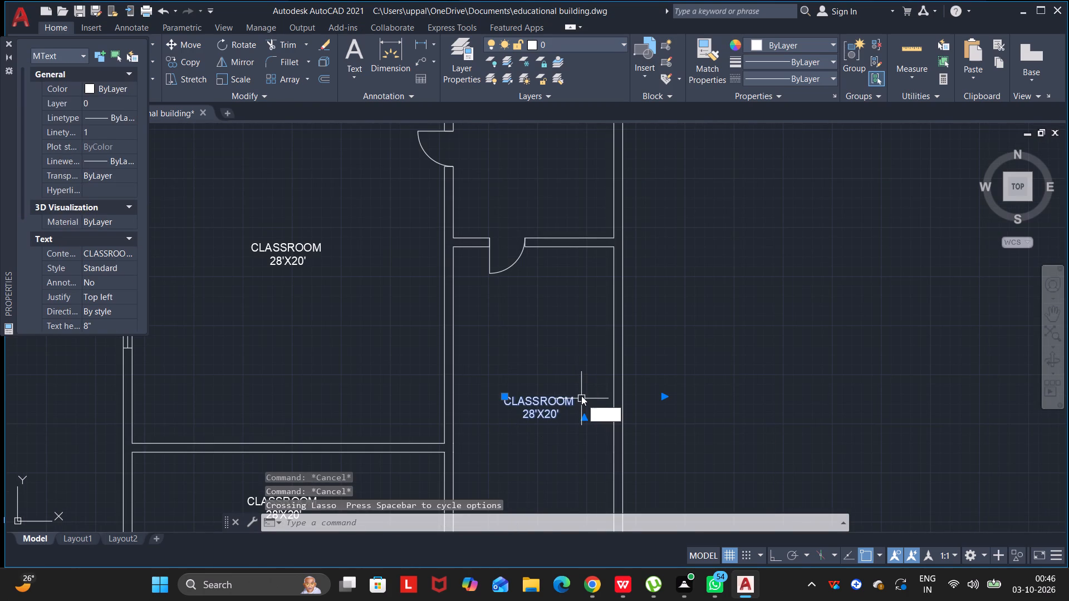
type("CO")
key("Return")
left_click(571, 403)
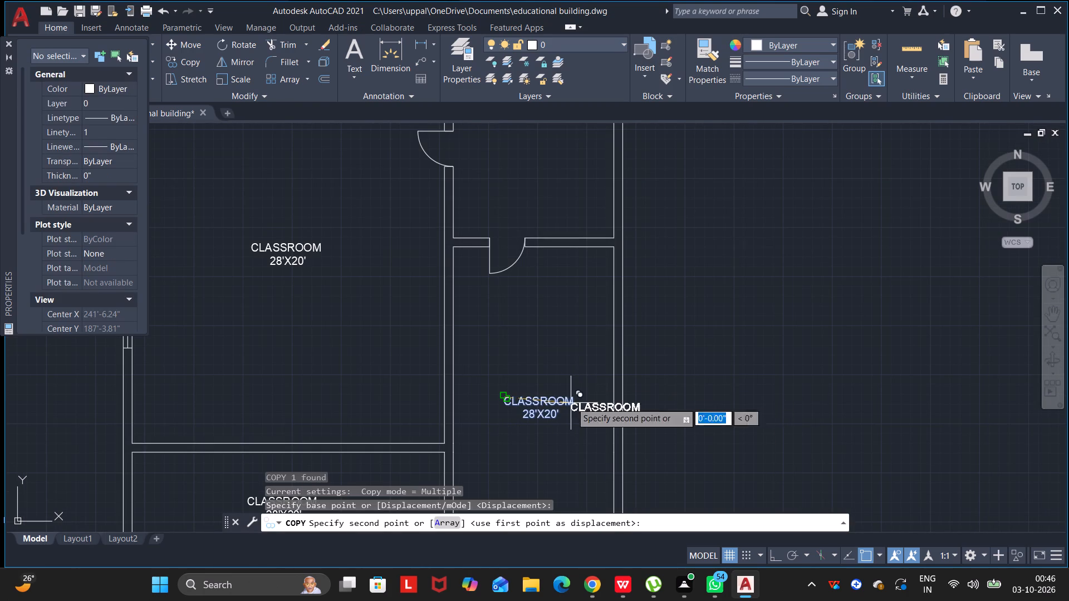
scroll(887, 198, "down", 2)
middle_click_drag(886, 198, 742, 354)
left_click_drag(856, 246, 742, 354)
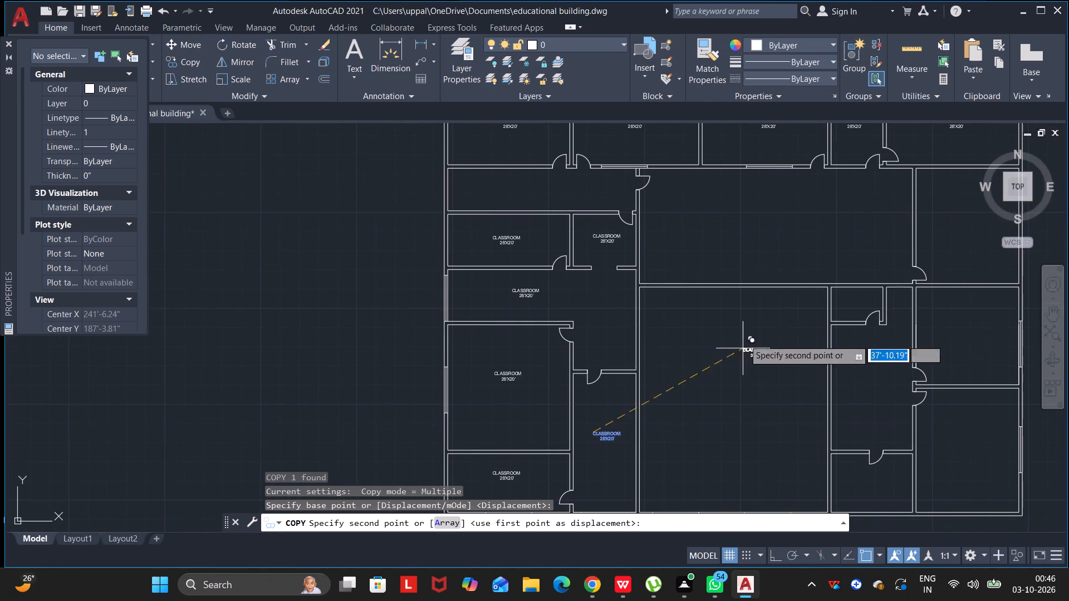
left_click(764, 219)
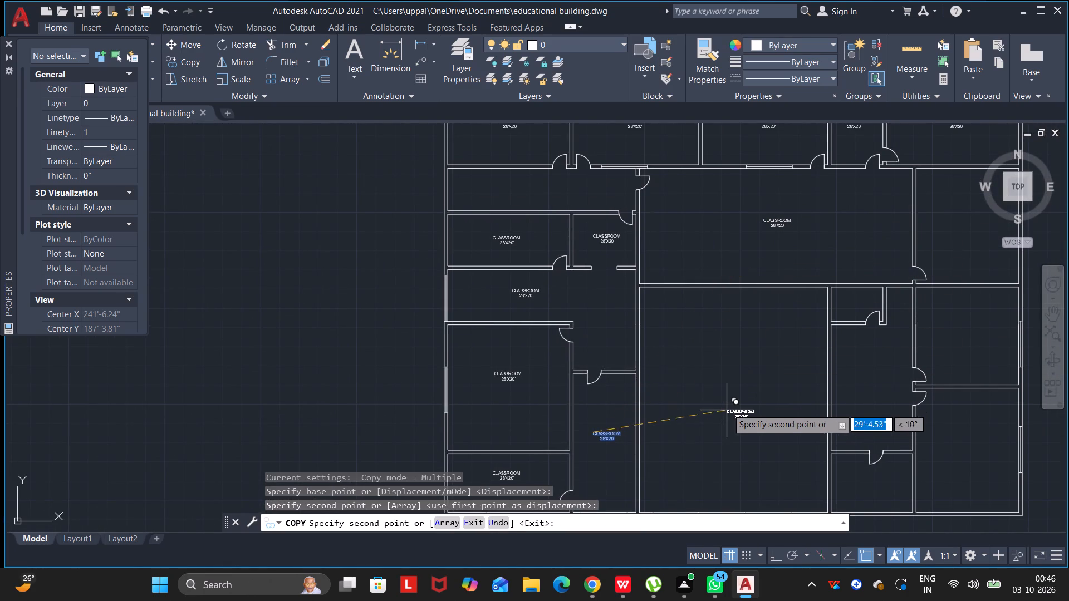
left_click(725, 396)
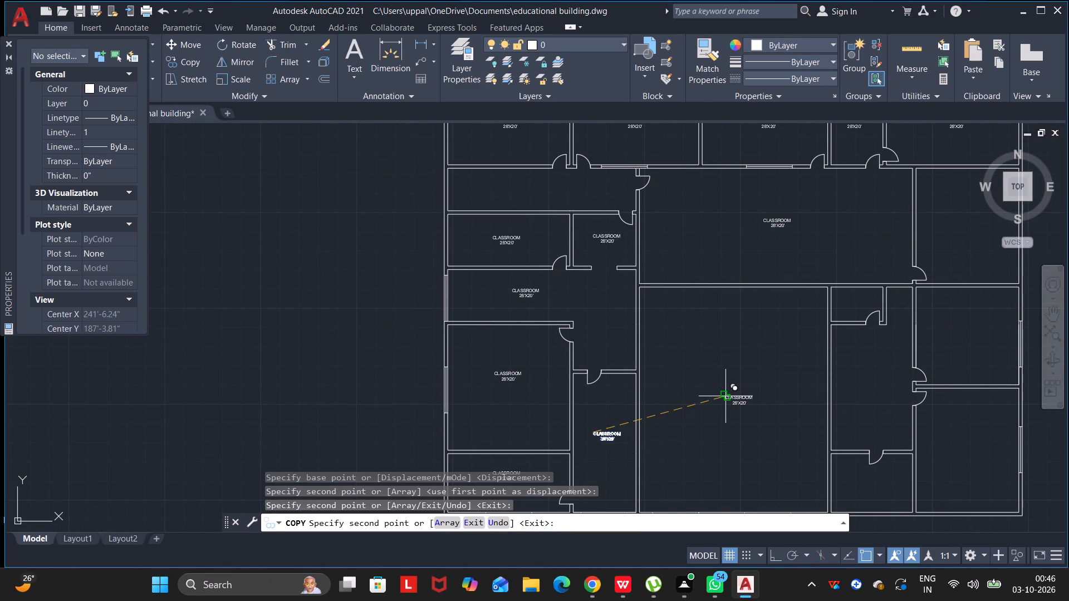
Place further label copies in the three stacked rooms east of the lower central room and the three rooms along the east wall.
left_click(859, 375)
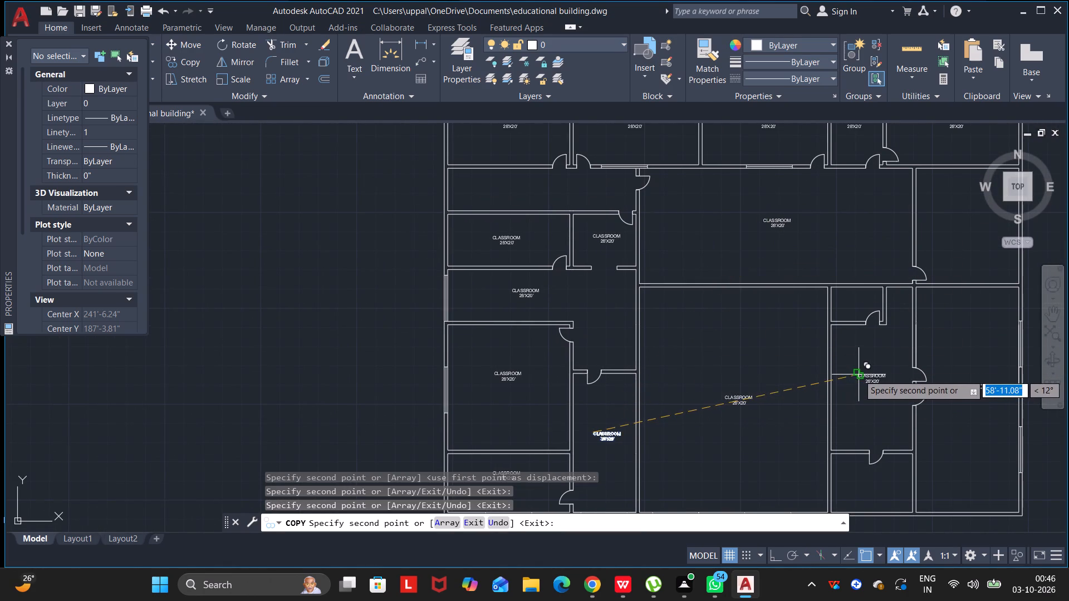
left_click(842, 300)
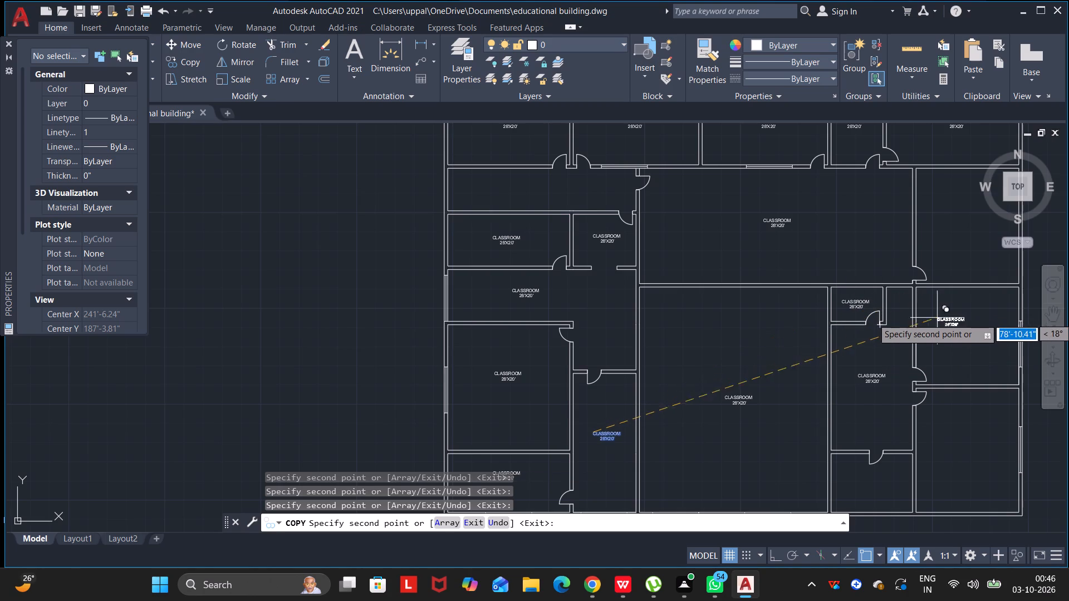
left_click(954, 327)
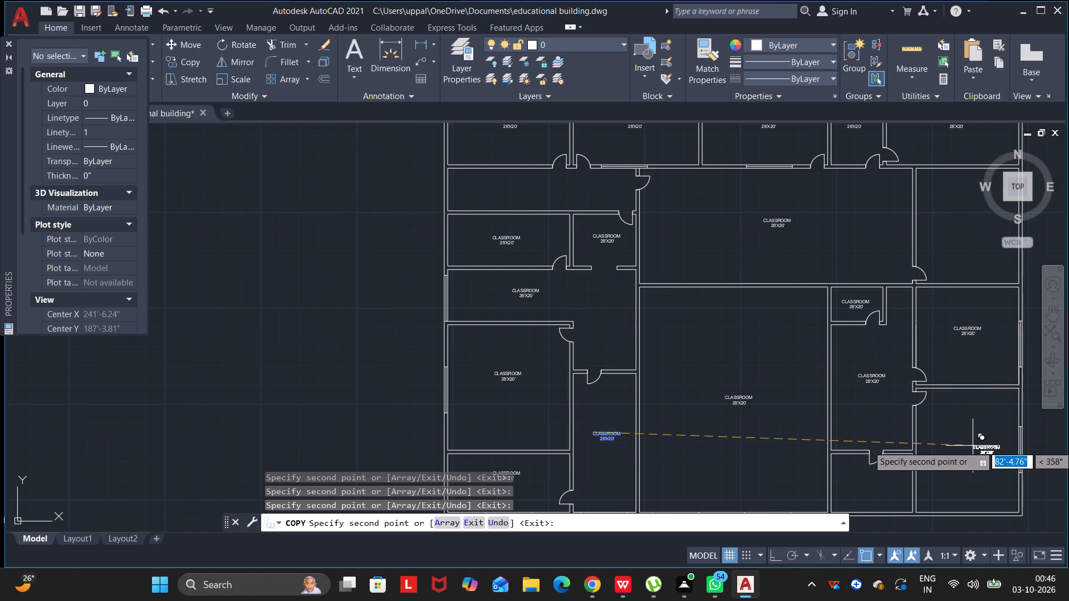
left_click(973, 446)
left_click(864, 484)
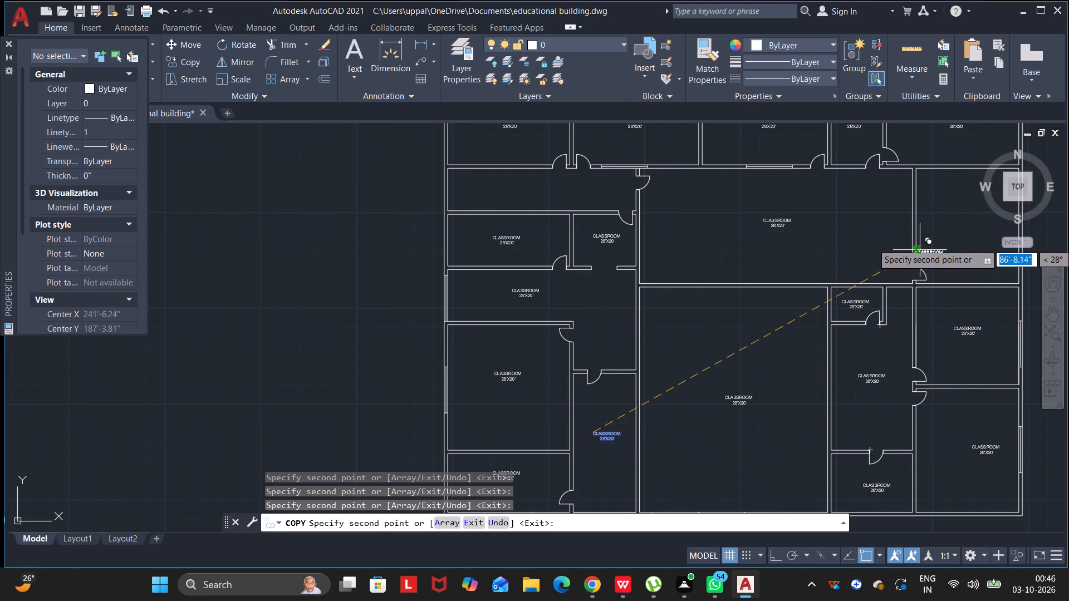
left_click(955, 218)
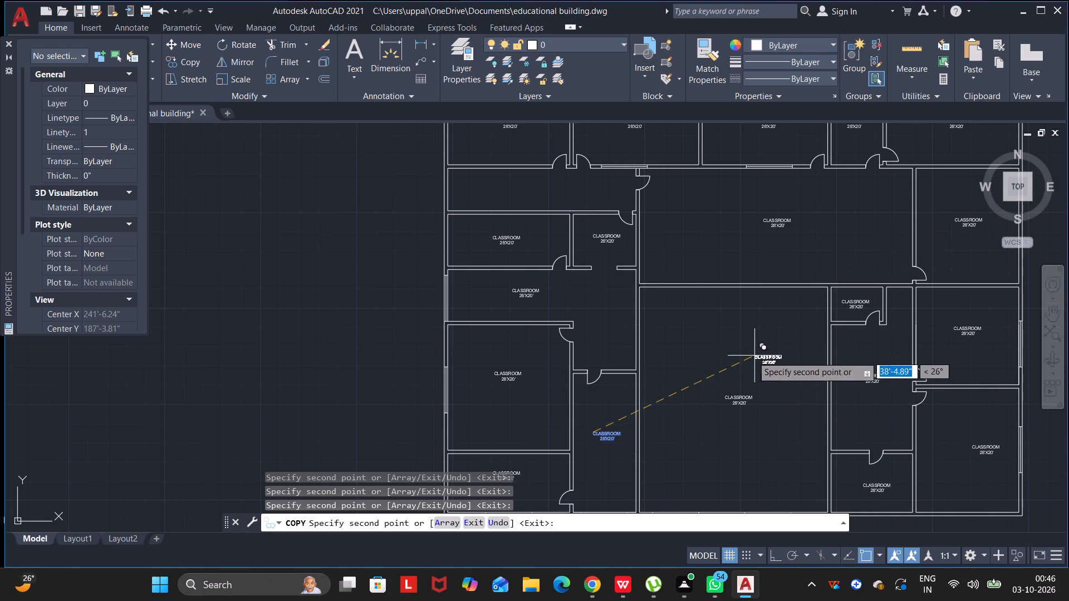
key("Escape")
key("Escape")
key("Escape")
key("Escape")
key("Escape")
key("Escape")
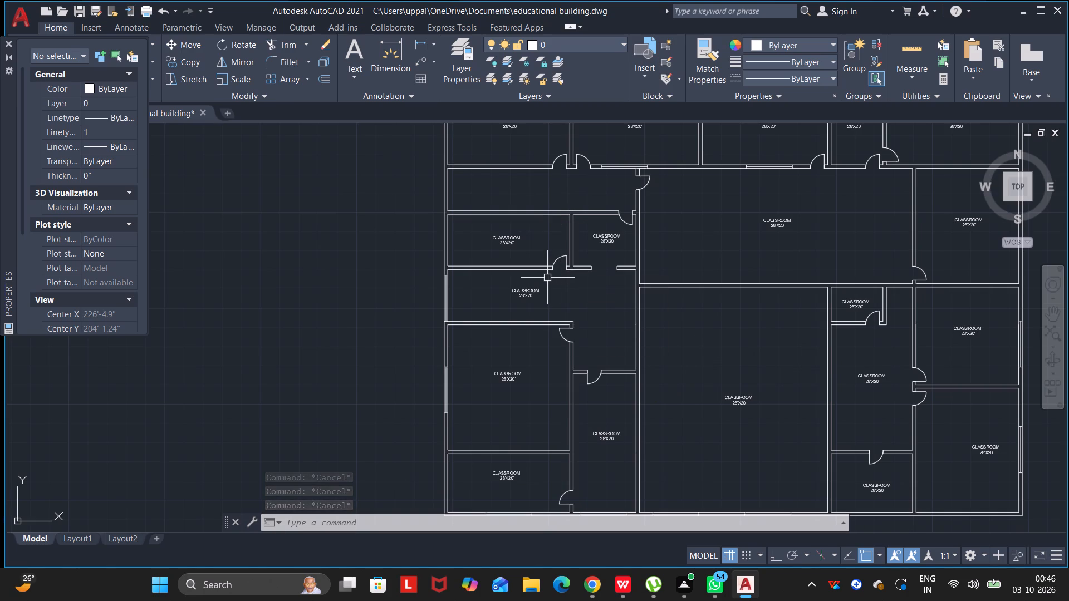
Move the three-line window from the wall below the second top-row classroom about 27' left, into the wall below the first top-row classroom.
scroll(627, 177, "up", 1)
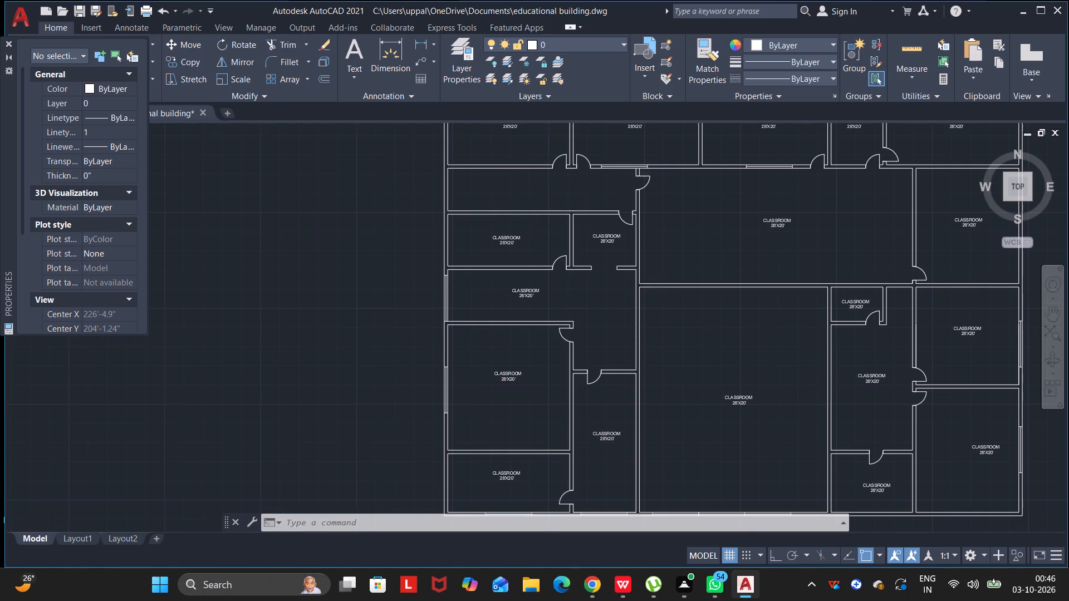
scroll(627, 177, "up", 1)
middle_click_drag(626, 177, 604, 266)
left_click_drag(626, 191, 604, 266)
scroll(581, 244, "up", 2)
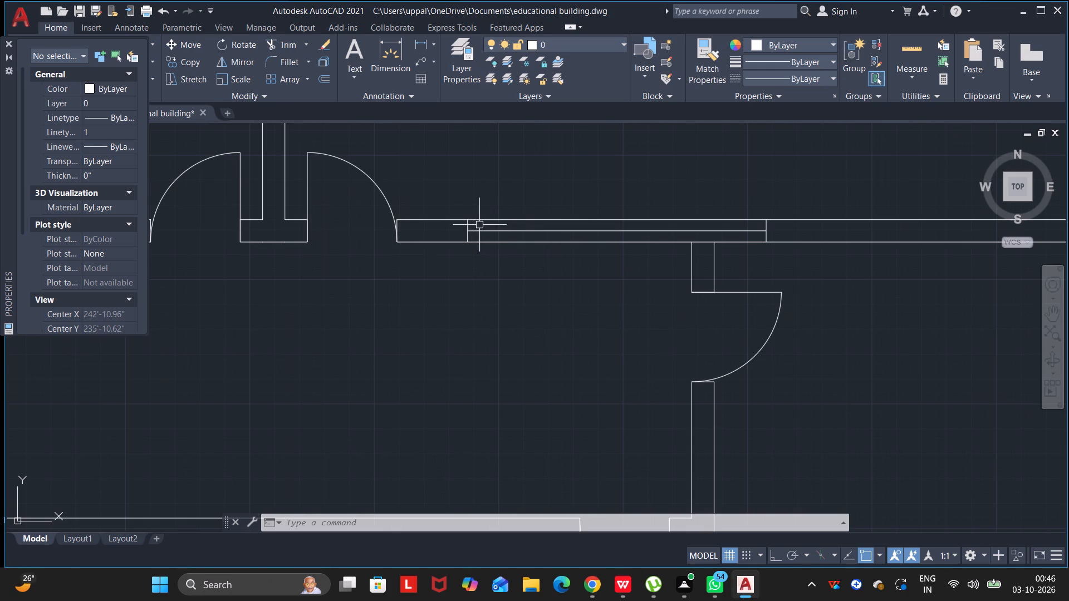
left_click(469, 226)
left_click(486, 230)
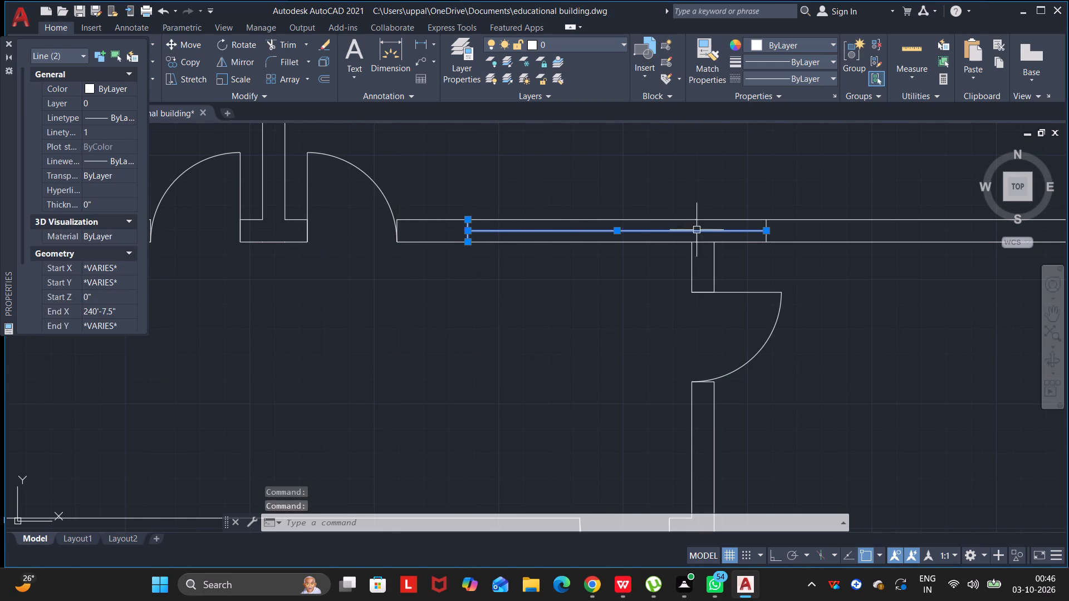
scroll(746, 216, "up", 3)
left_click(807, 245)
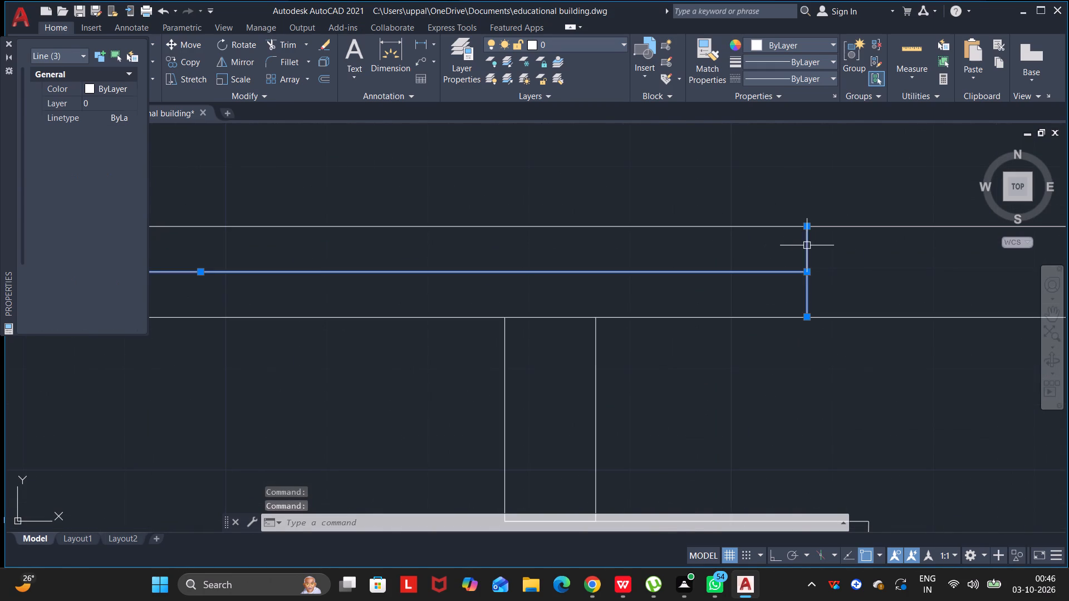
scroll(643, 276, "down", 4)
key("m")
key("Return")
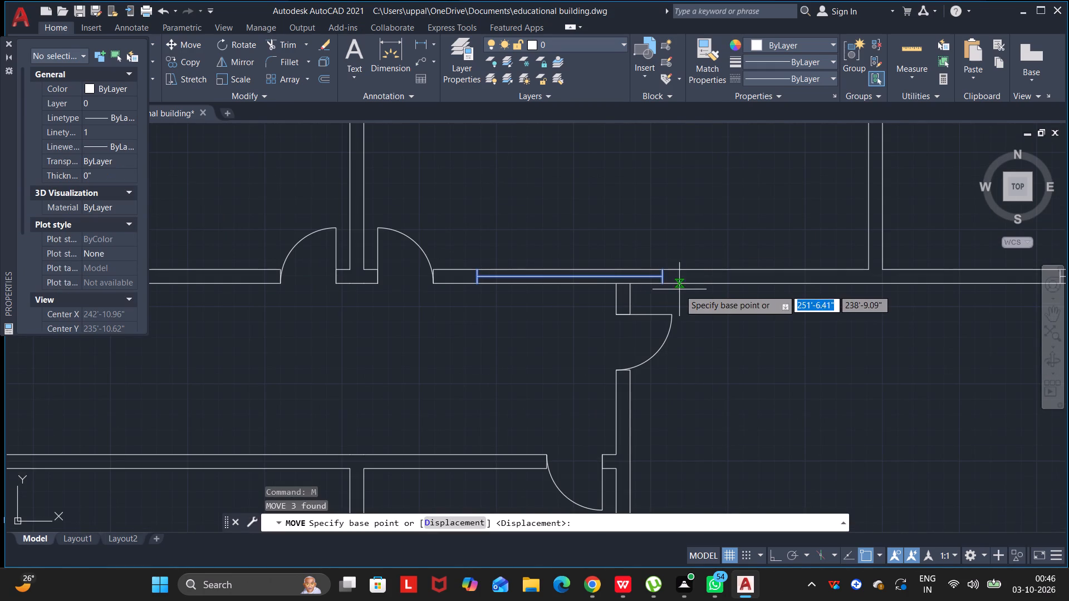
left_click(667, 269)
scroll(452, 286, "down", 2)
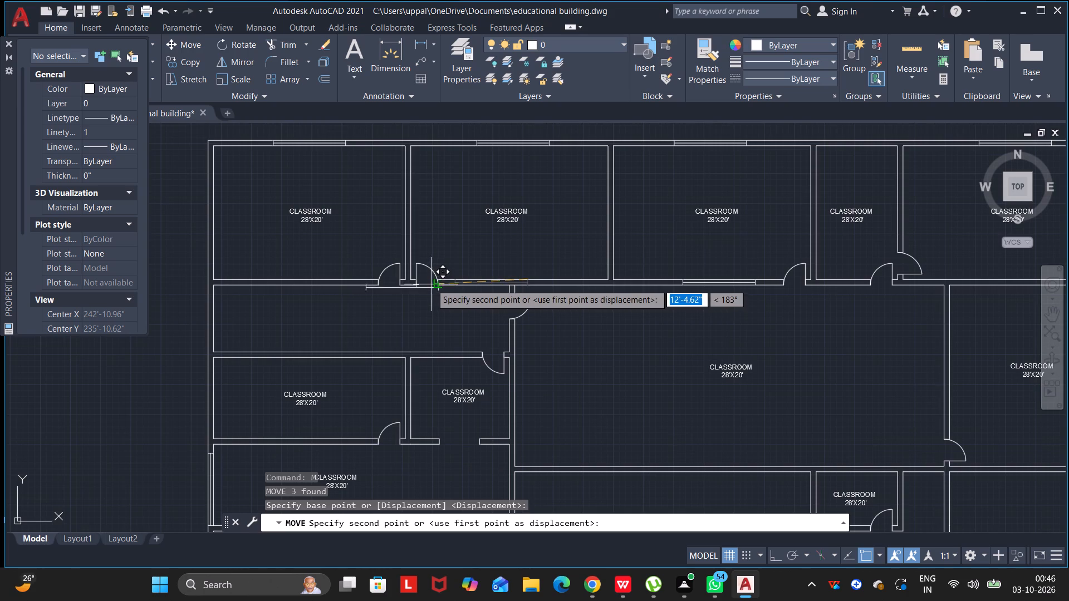
middle_click_drag(431, 283, 599, 293)
left_click_drag(449, 288, 599, 293)
scroll(500, 289, "up", 1)
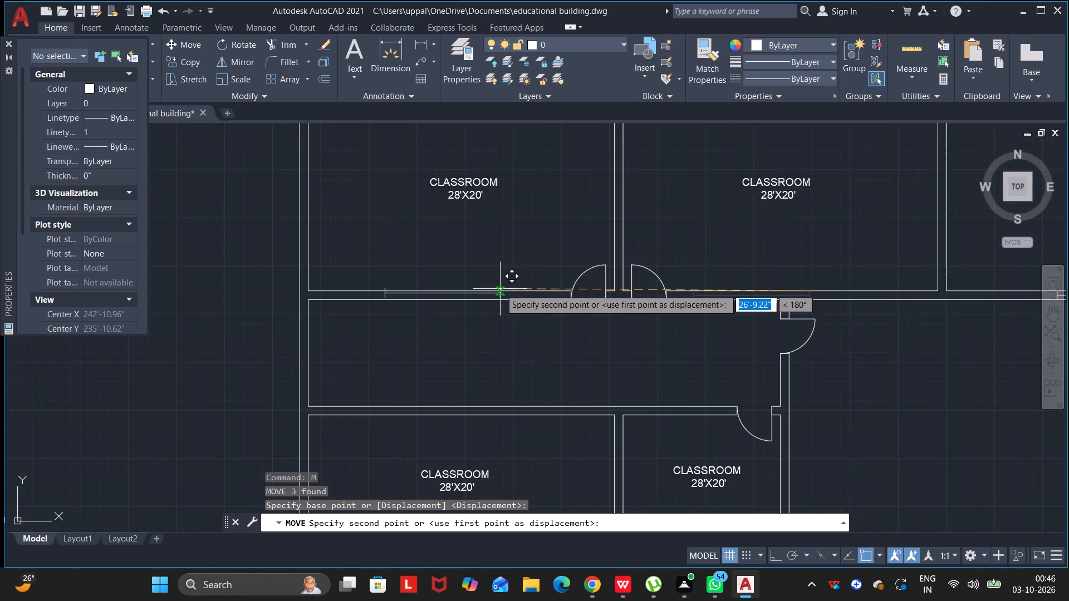
scroll(500, 289, "up", 2)
left_click(500, 295)
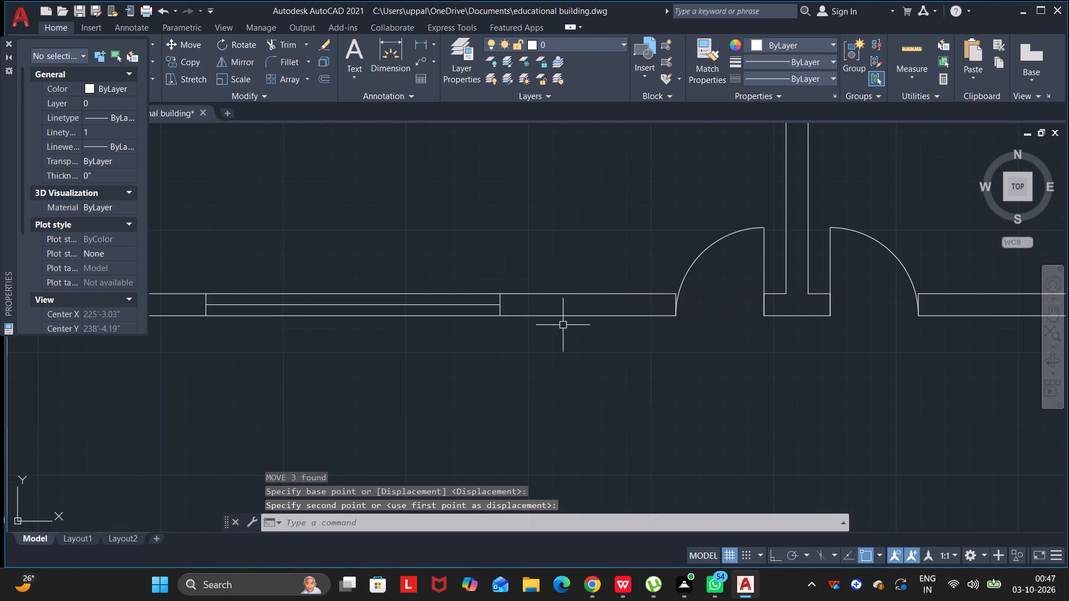
key("Escape")
key("Escape")
key("Escape")
key("Escape")
key("Escape")
key("Escape")
Draw a vertical partition line about 10' long across the unlabelled corridor-like room below the first top-row classroom, down to its lower wall.
scroll(576, 330, "down", 4)
middle_click_drag(552, 383, 550, 326)
left_click_drag(552, 378, 550, 326)
scroll(556, 327, "up", 1)
key("l")
key("Return")
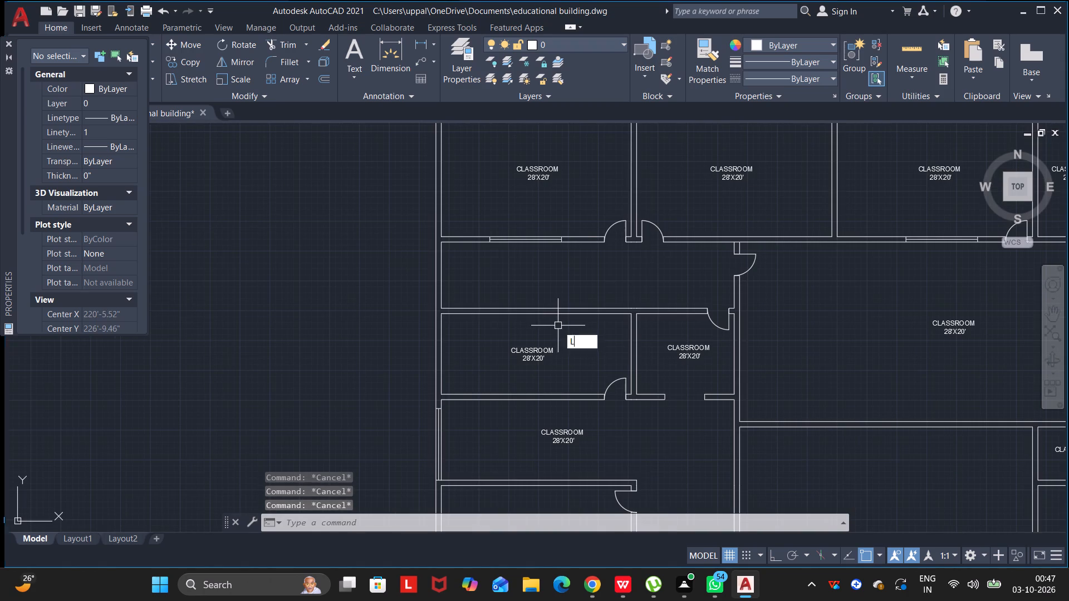
left_click(587, 243)
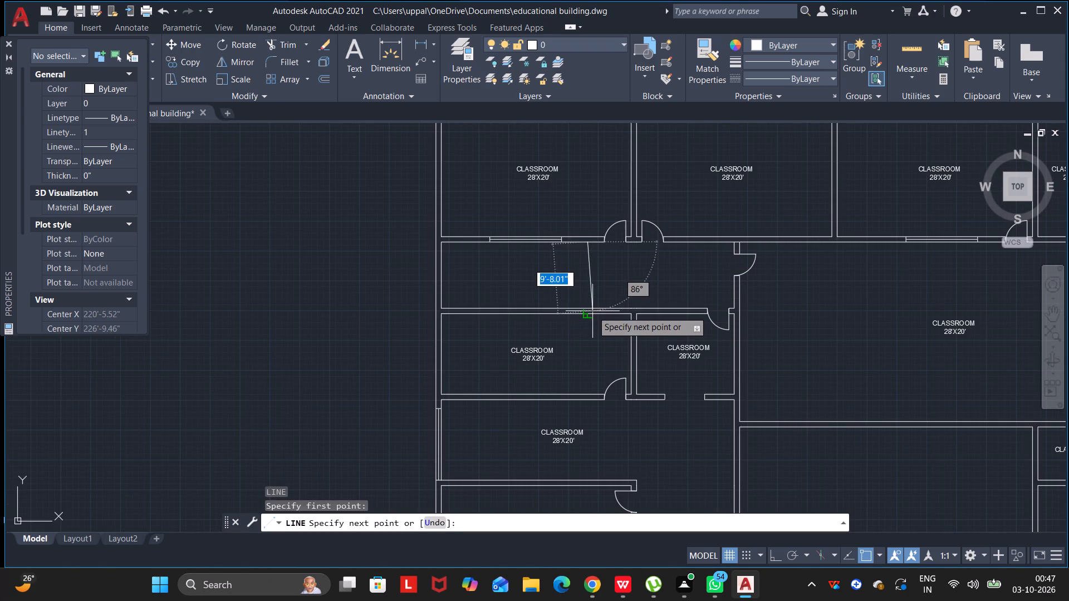
left_click(589, 310)
key("Escape")
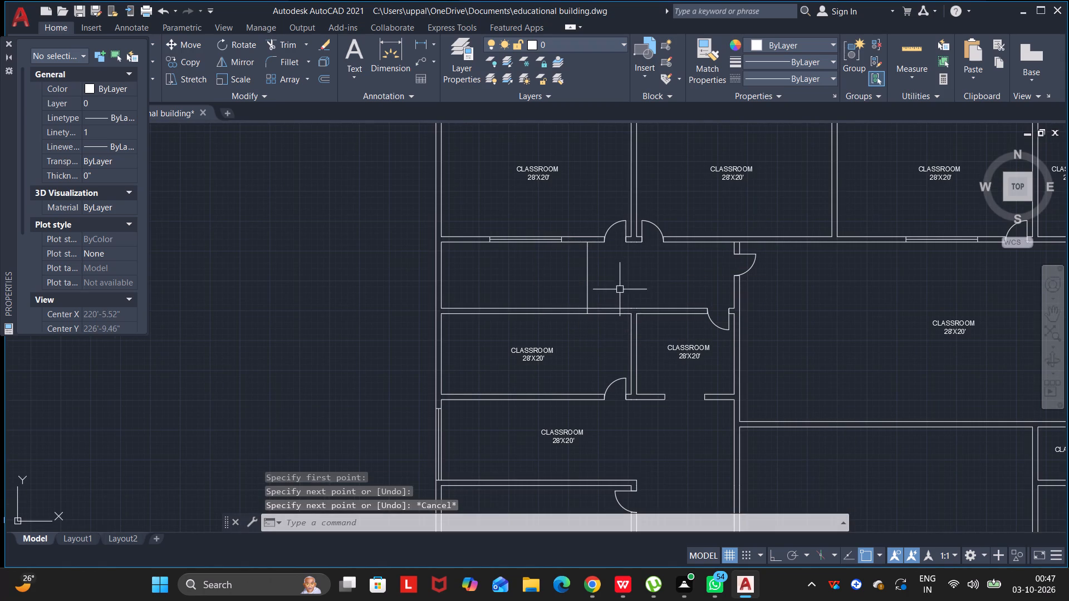
key("Escape")
key("Escape")
key("Escape")
Trim off the end of the new partition line that crosses the thickness of the lower wall.
scroll(581, 314, "up", 3)
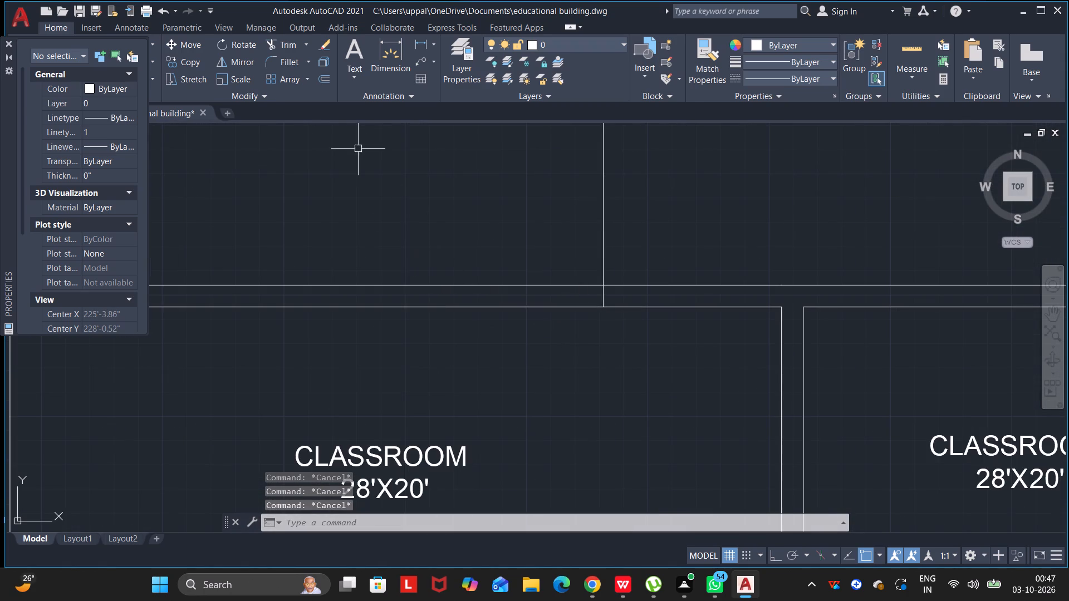
left_click(273, 50)
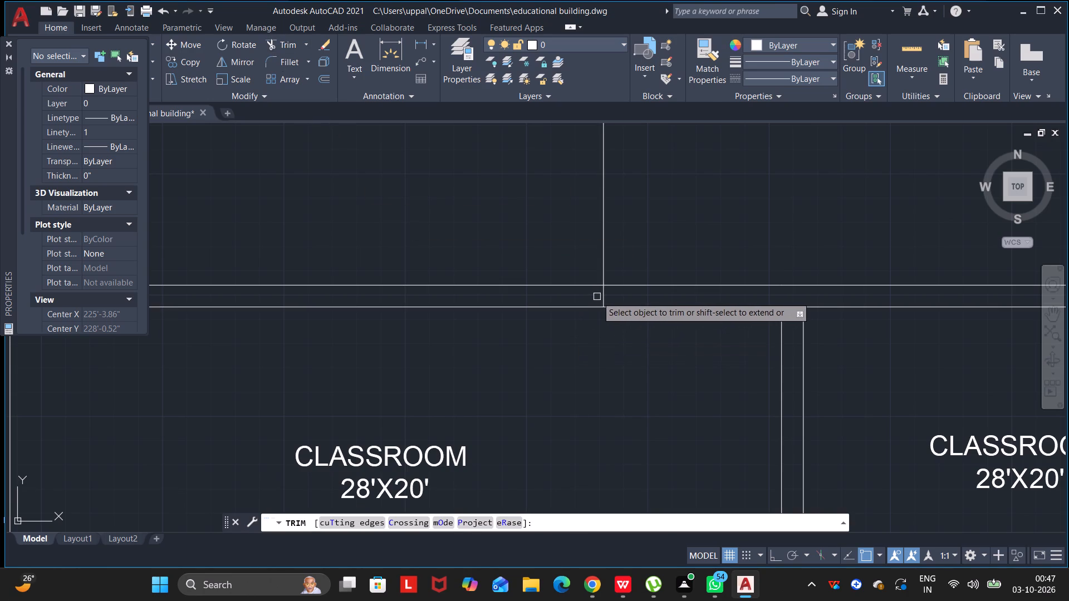
left_click(602, 296)
key("Escape")
key("Escape")
key("Escape")
key("Escape")
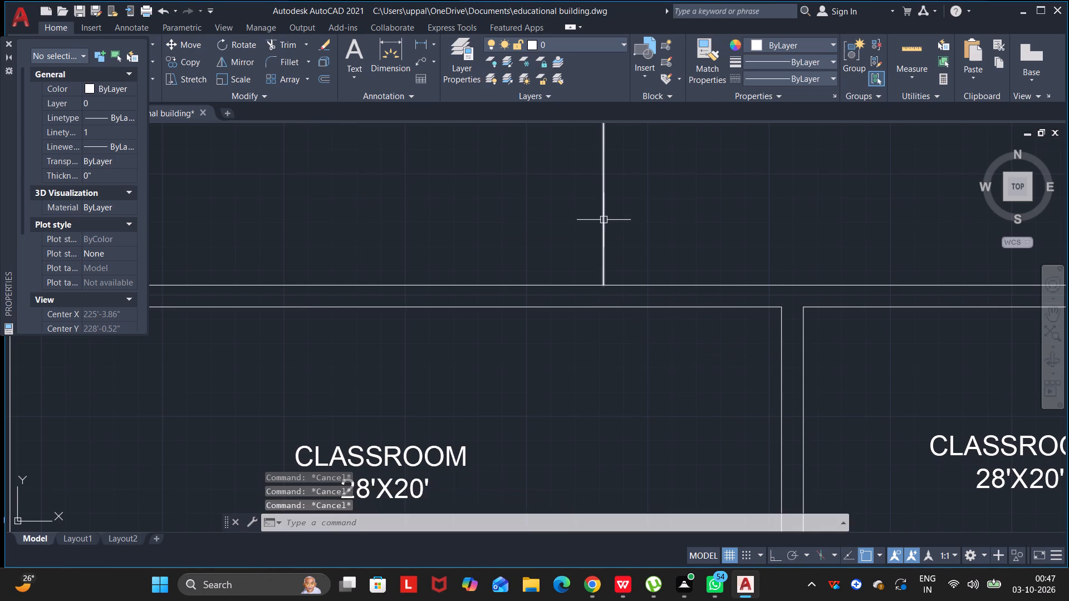
key("Escape")
Offset the new vertical line in the corridor-like room below the first top-row classroom by 1' to the west.
left_click(602, 218)
scroll(597, 257, "down", 4)
middle_click_drag(590, 254, 599, 288)
left_click_drag(591, 257, 599, 288)
key("o")
key("Return")
scroll(622, 278, "up", 1)
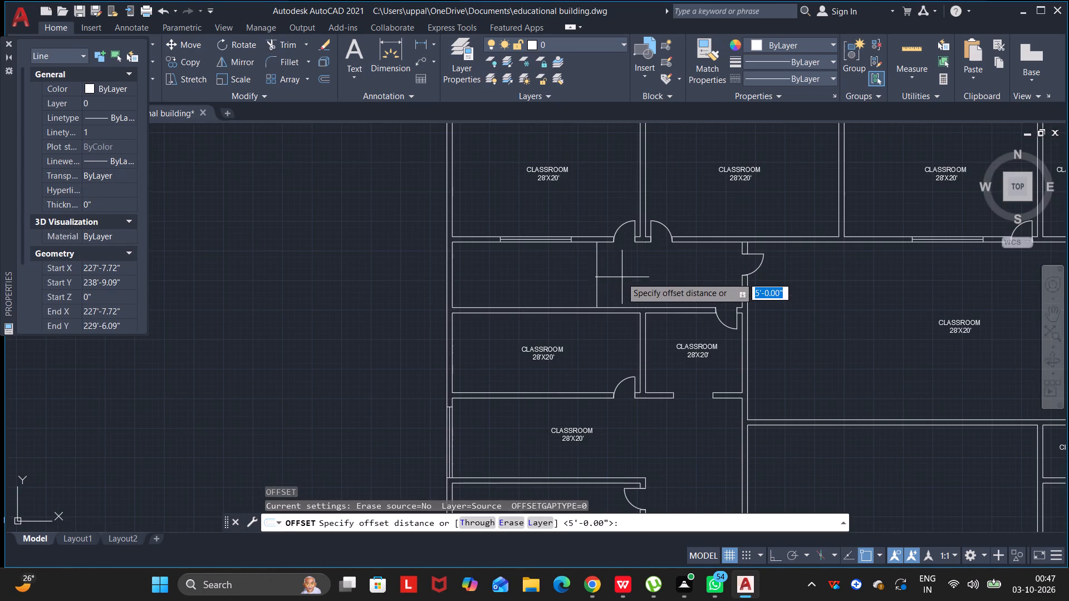
left_click(594, 272)
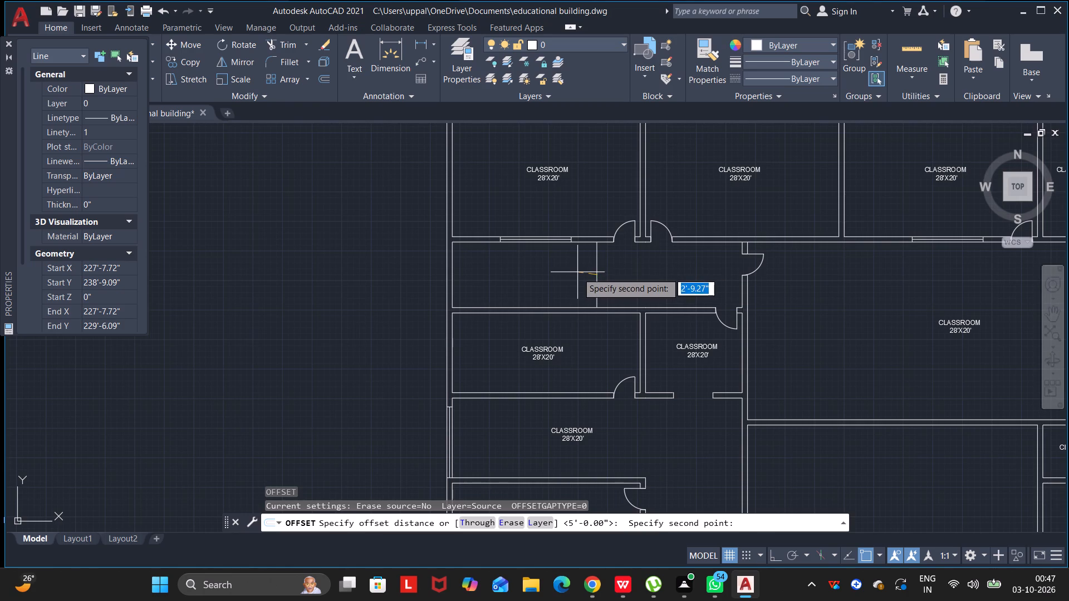
key("F8")
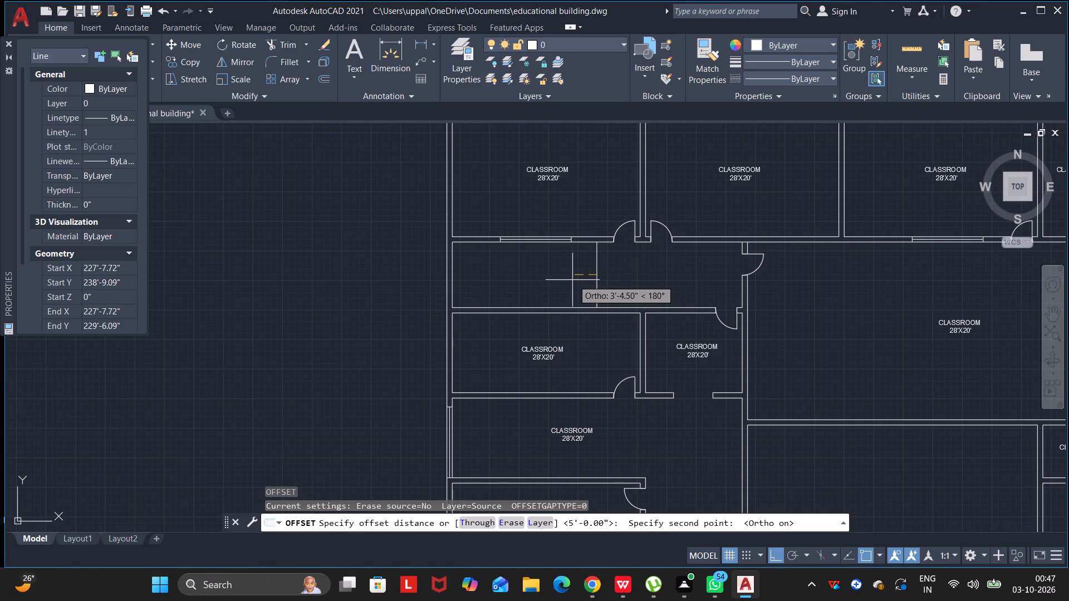
key("1")
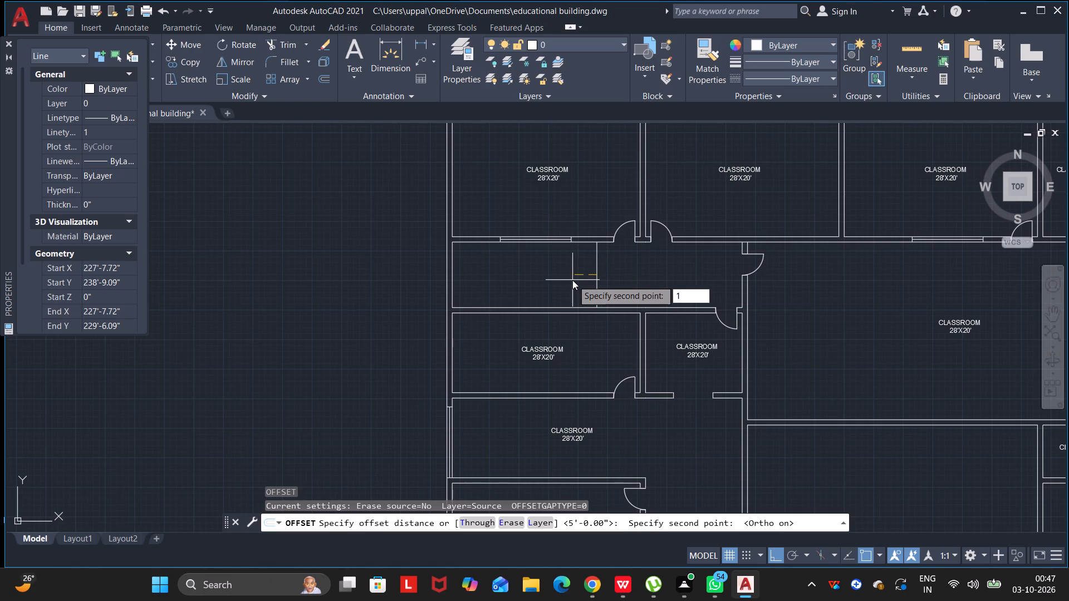
key("apostrophe")
key("Return")
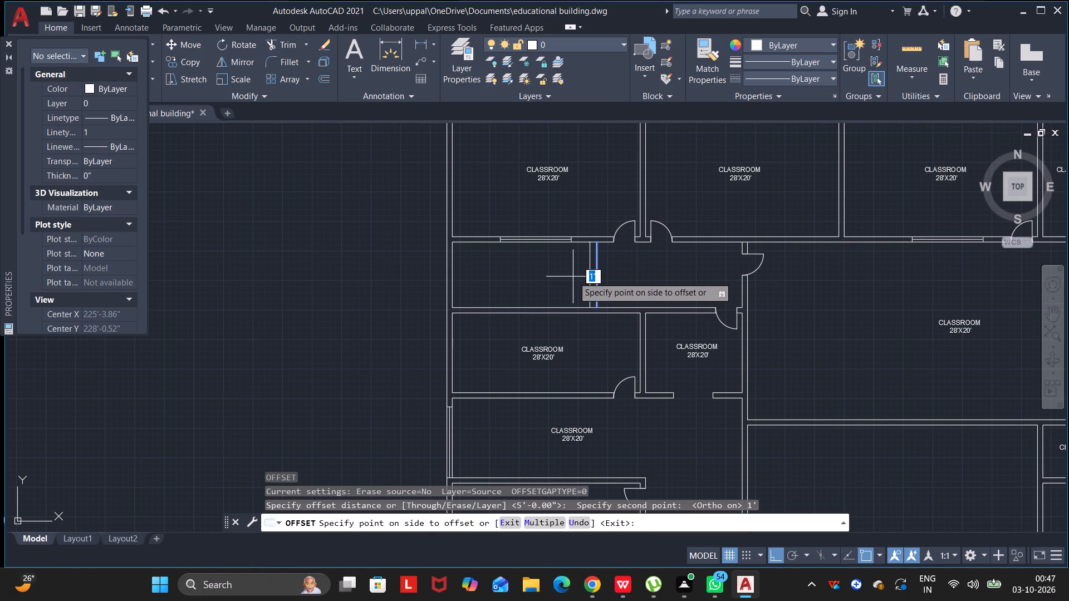
left_click(573, 277)
Offset each newest stair line another 1' west, adding seven more parallel lines in the corridor-like room.
left_click(592, 275)
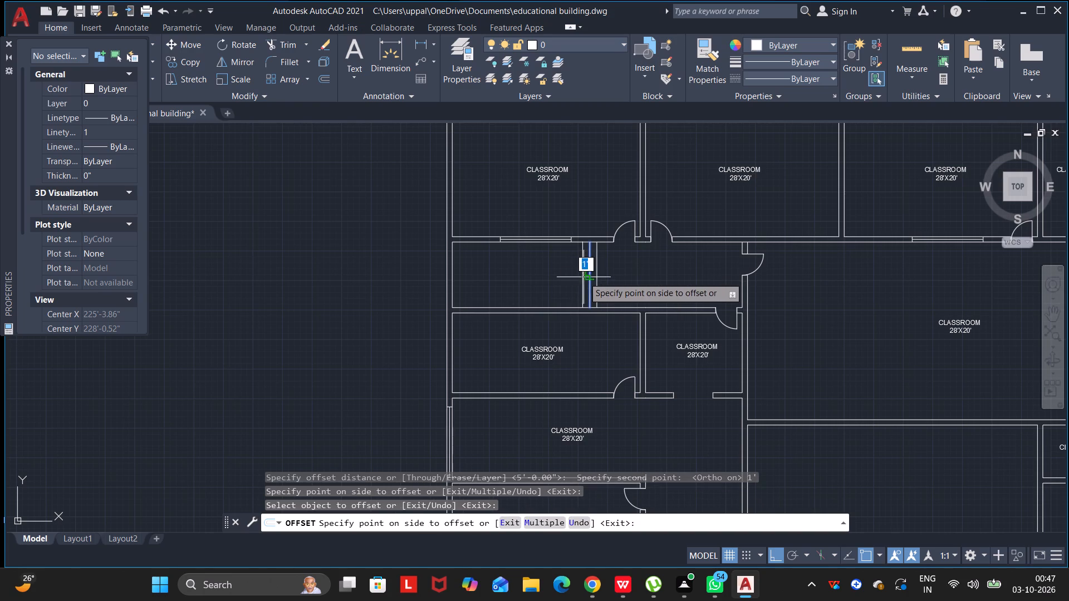
left_click(580, 278)
left_click(580, 277)
left_click(572, 277)
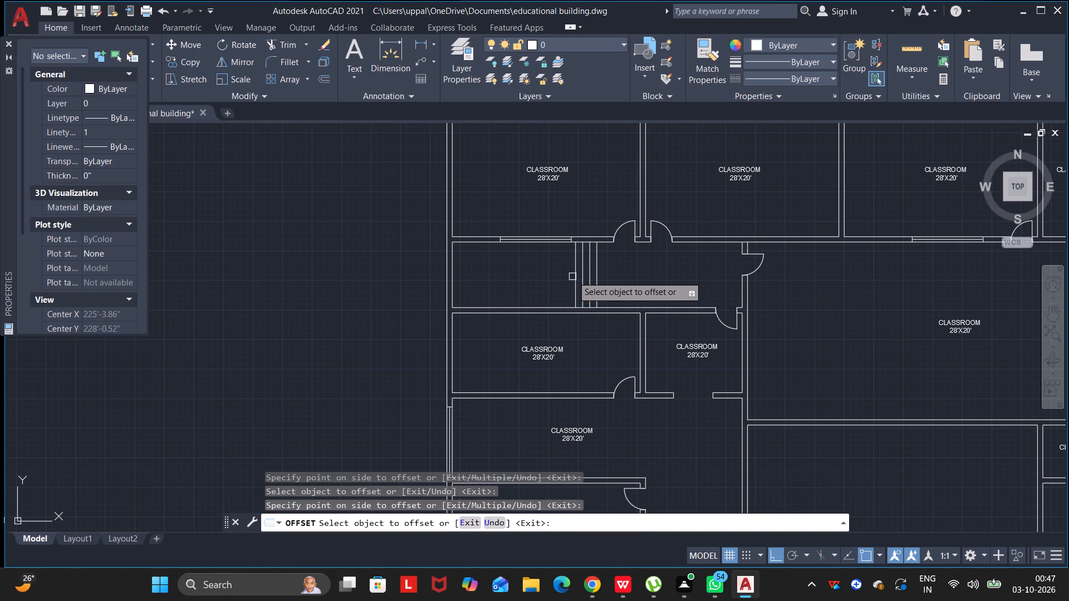
left_click(575, 274)
left_click(558, 277)
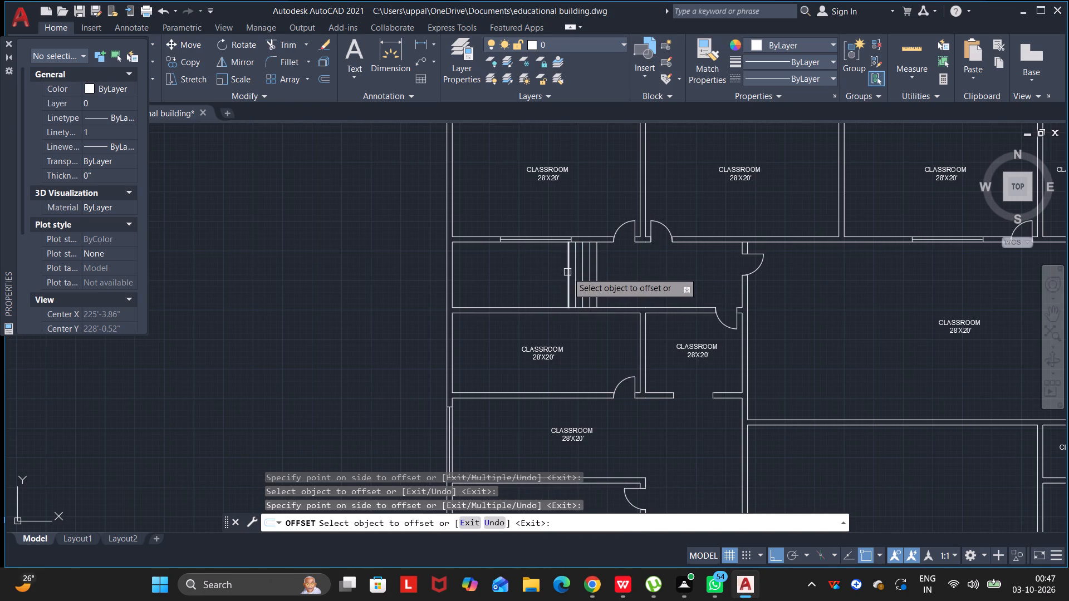
left_click(568, 272)
left_click(544, 277)
left_click_drag(562, 269, 551, 273)
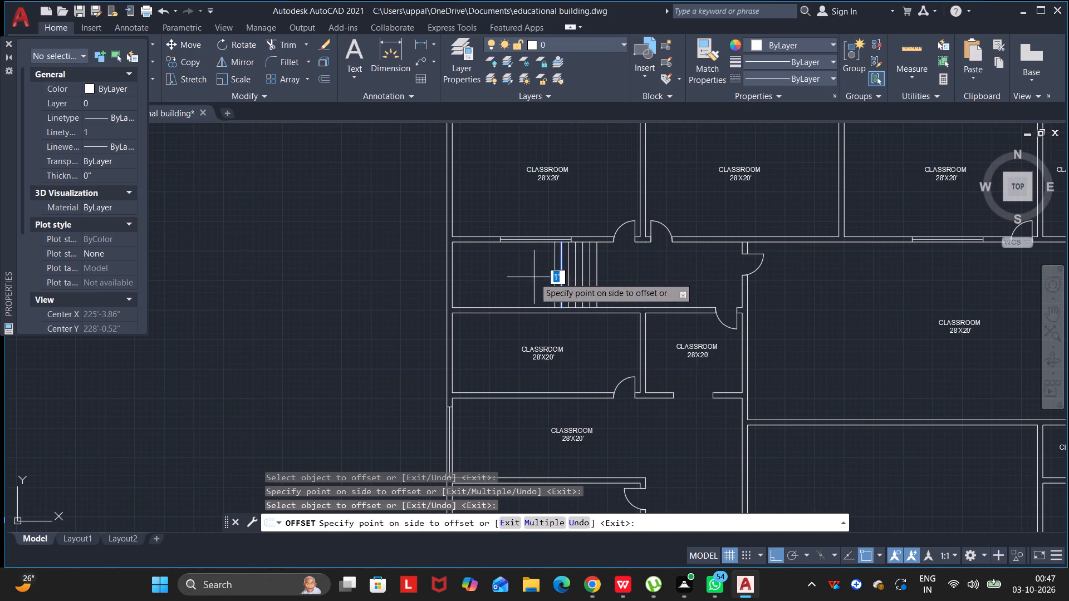
double_click(534, 277)
left_click(556, 268)
left_click(541, 270)
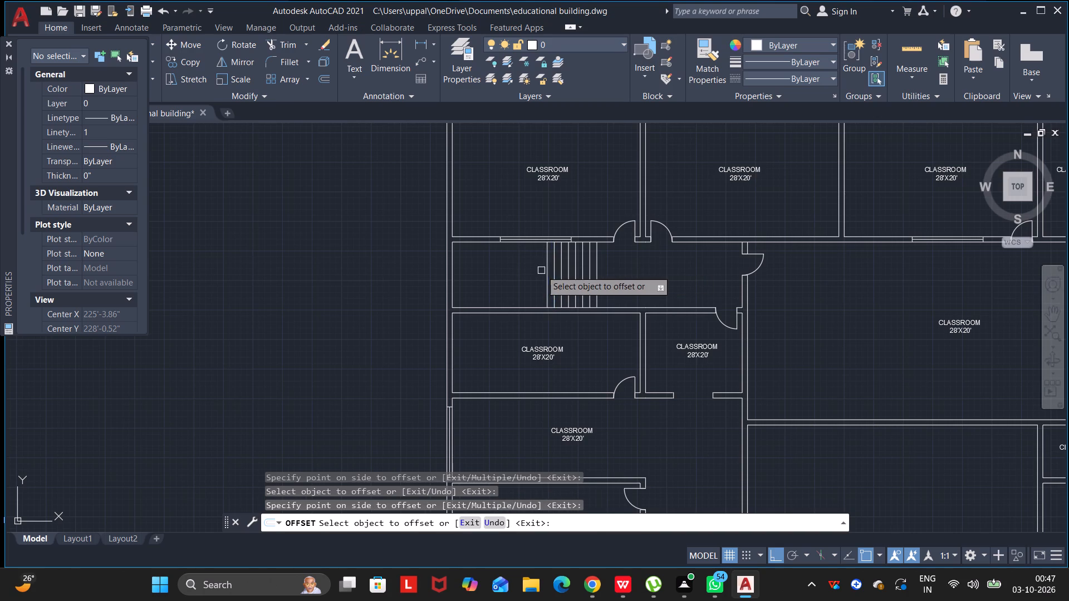
left_click(548, 273)
left_click(533, 278)
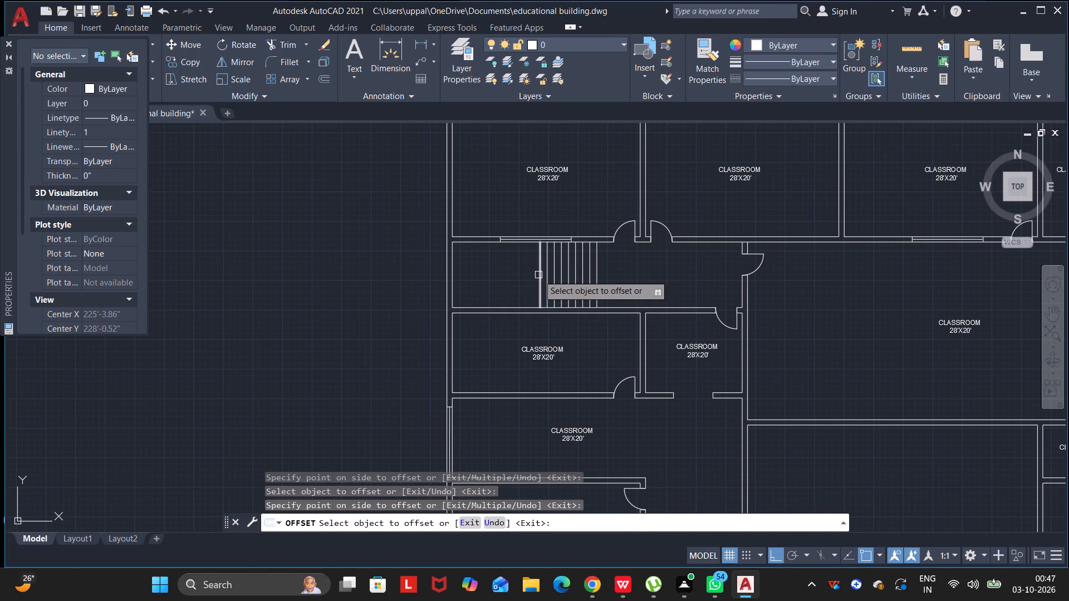
Continue the 1' offsets westward with seven further stair lines, and finish the Offset command.
left_click(538, 275)
left_click(527, 277)
left_click(531, 275)
left_click(524, 277)
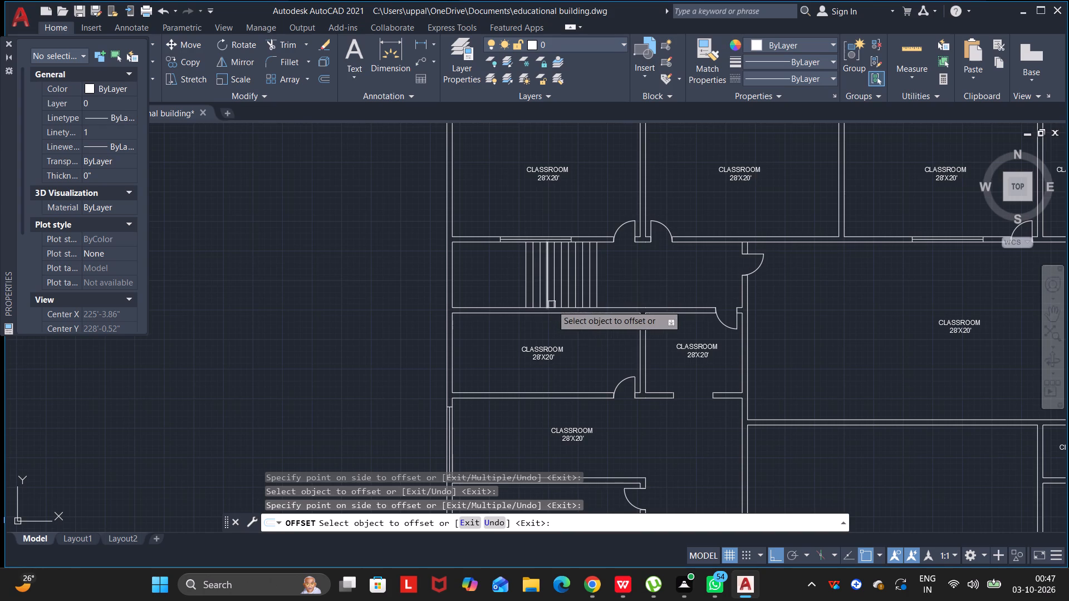
left_click_drag(526, 284, 516, 285)
left_click(512, 285)
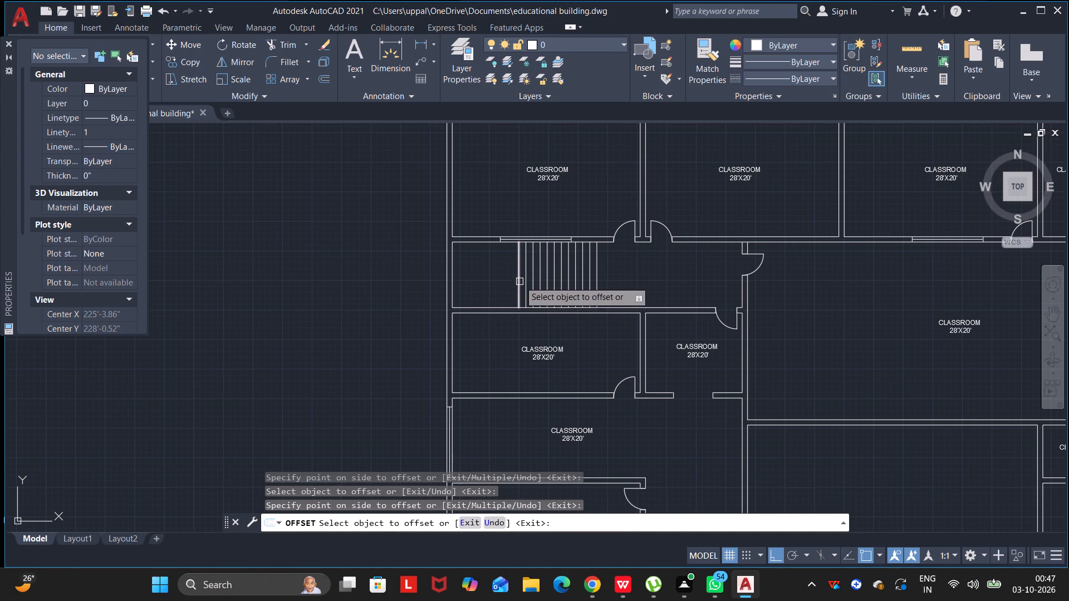
left_click(519, 281)
left_click(507, 284)
left_click(513, 279)
double_click(497, 283)
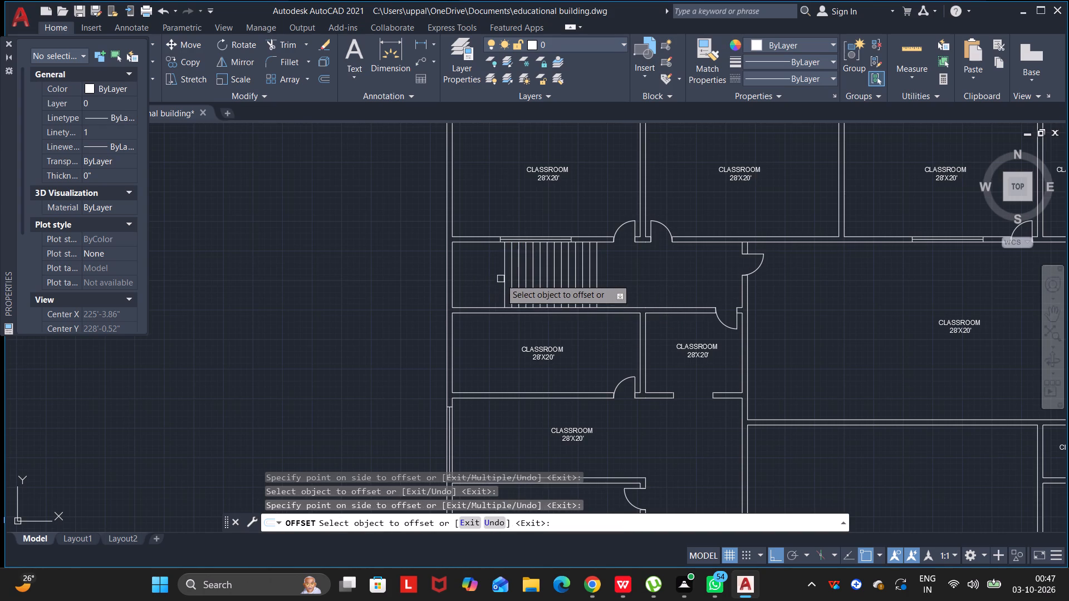
left_click(503, 277)
double_click(487, 279)
left_click(498, 276)
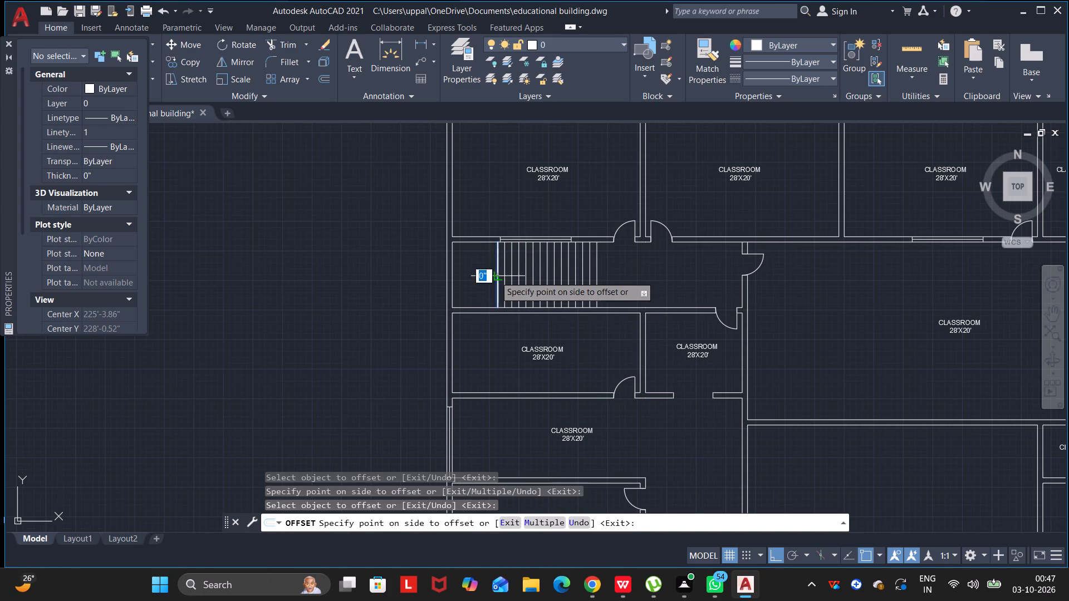
left_click(488, 278)
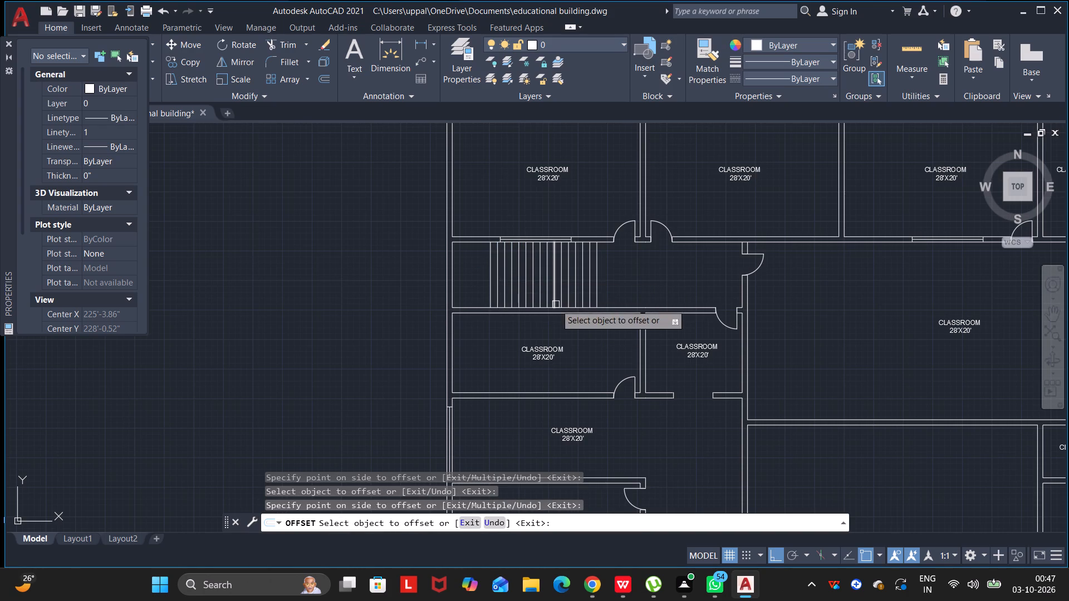
key("Escape")
key("Escape")
scroll(584, 338, "down", 3)
key("Escape")
Delete the door swing arc and door leaf in the lower wall of the classroom directly below the stair lines.
scroll(595, 351, "up", 7)
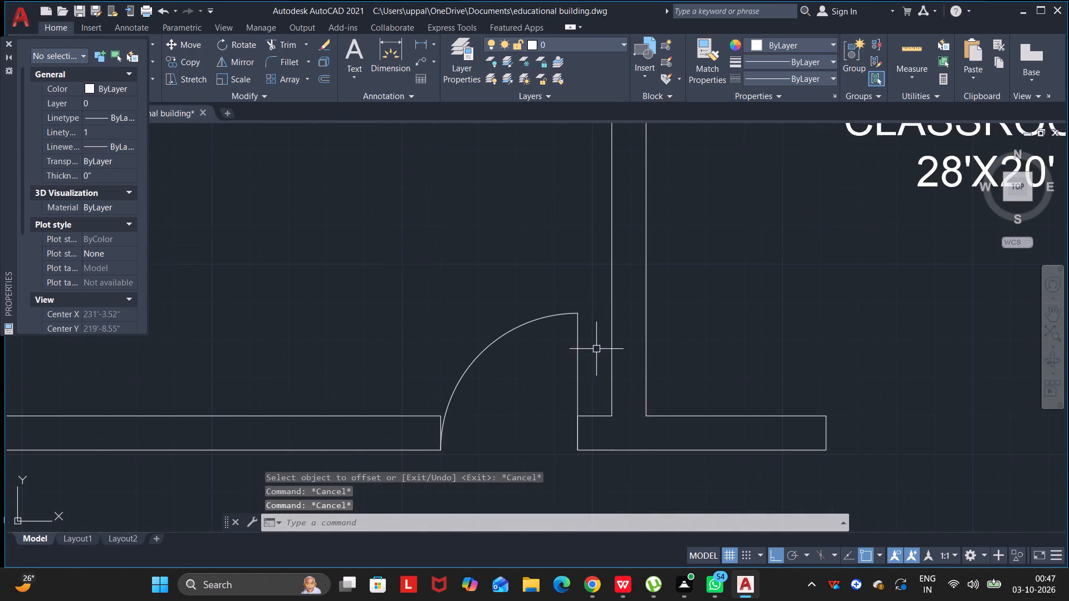
scroll(599, 328, "down", 2)
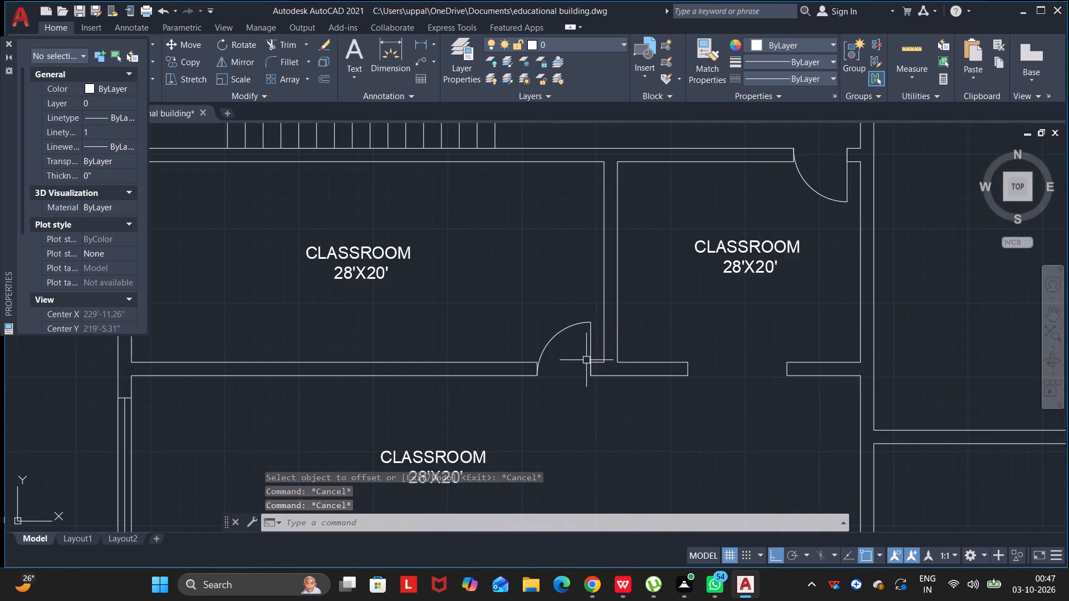
left_click(580, 324)
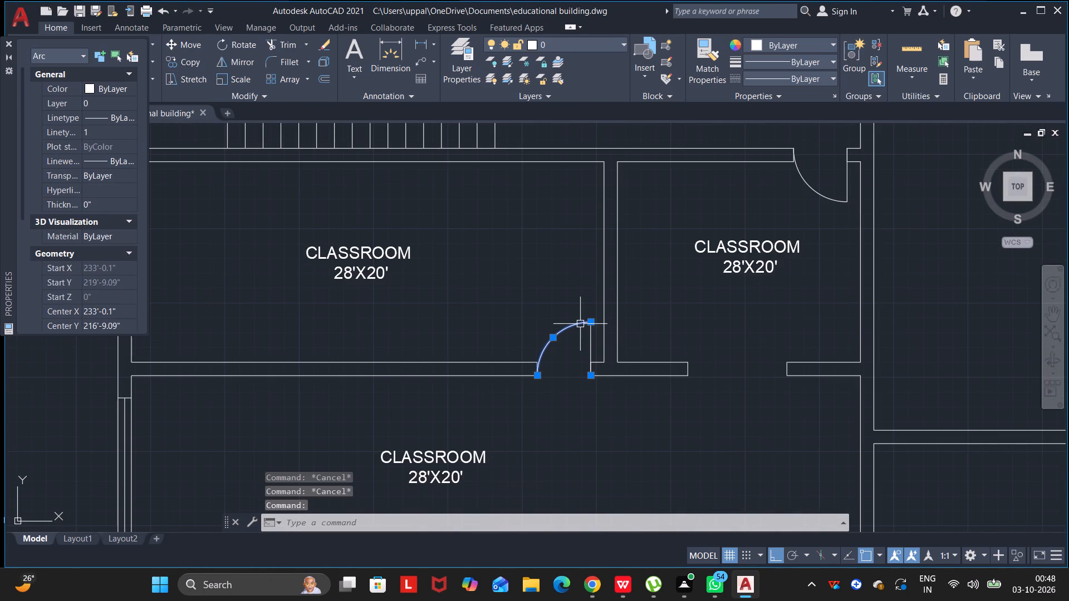
key("Delete")
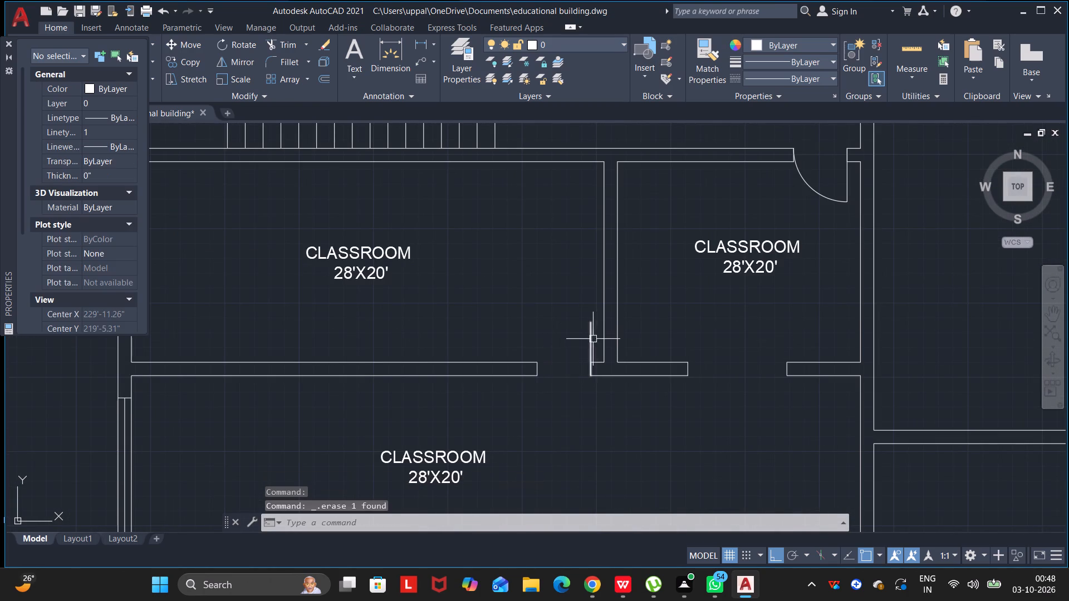
left_click(591, 338)
key("Delete")
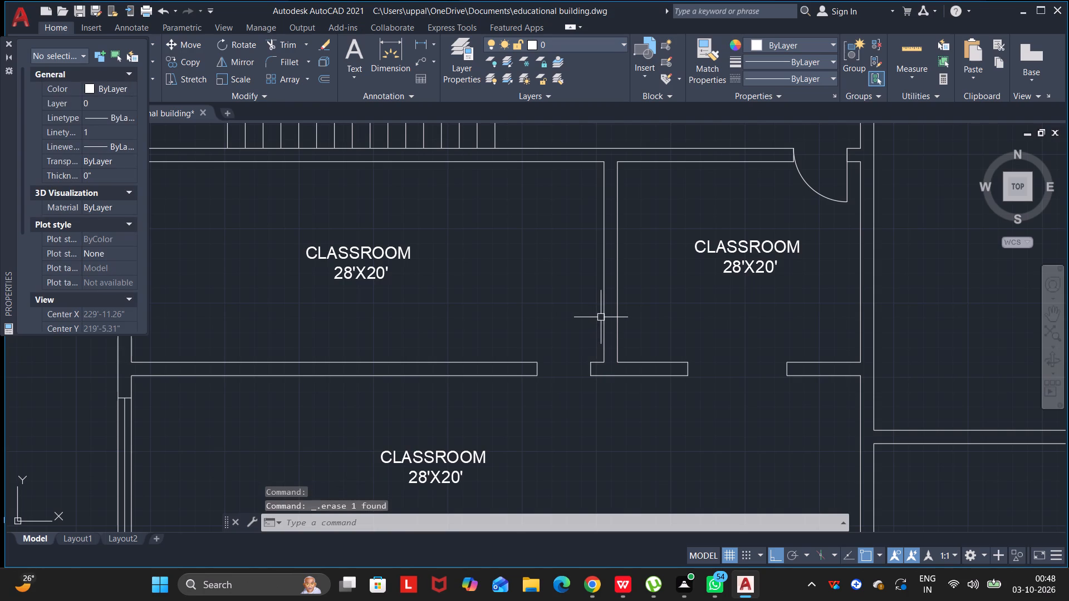
Move both lines of the wall between the two classrooms below the stairs about 5'-2" west.
left_click(604, 305)
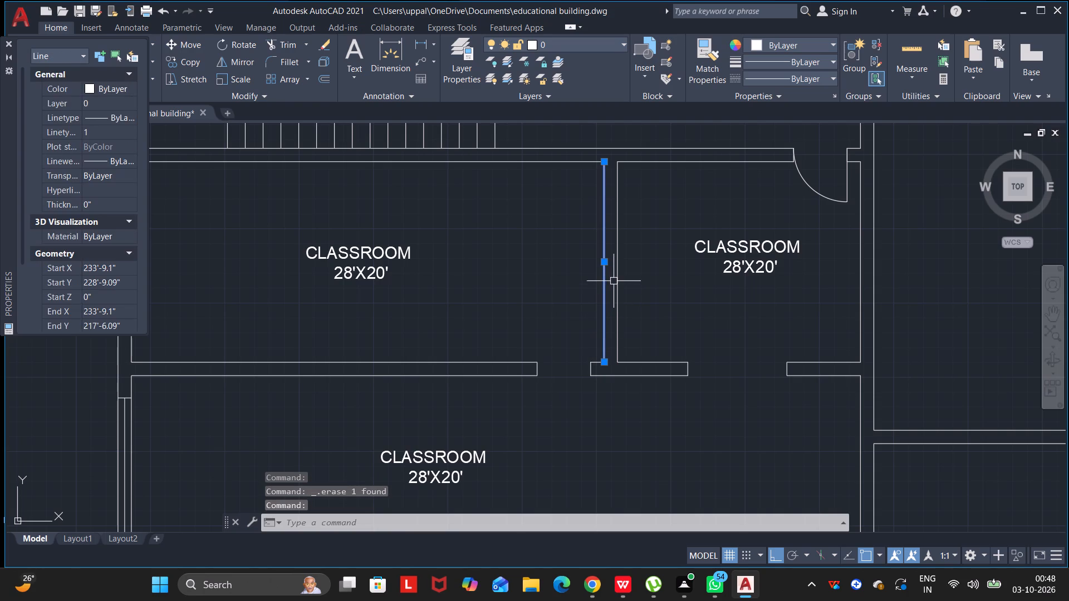
left_click(616, 278)
key("m")
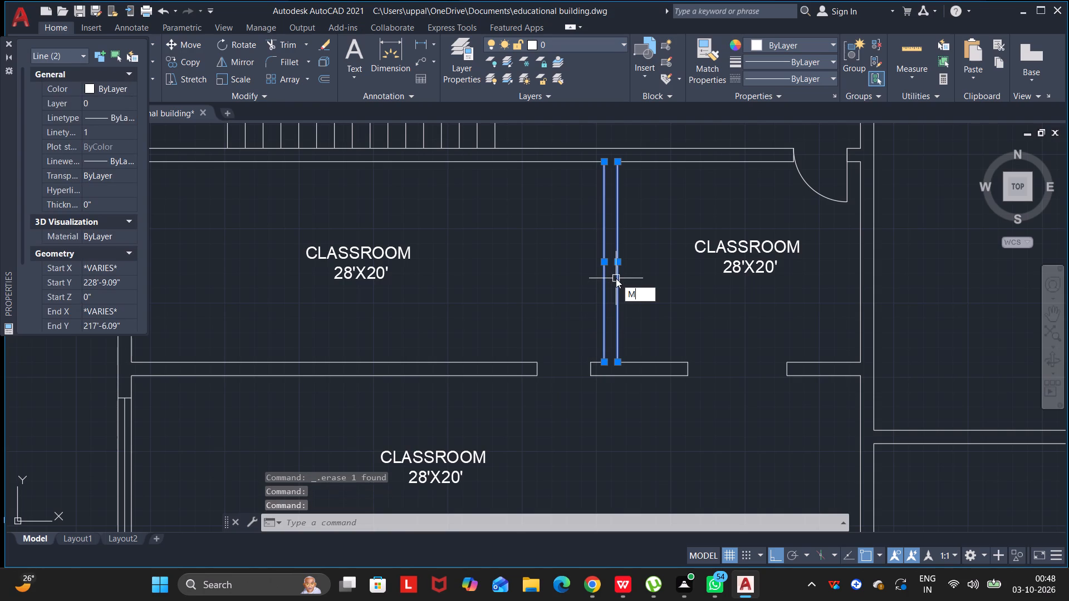
key("Return")
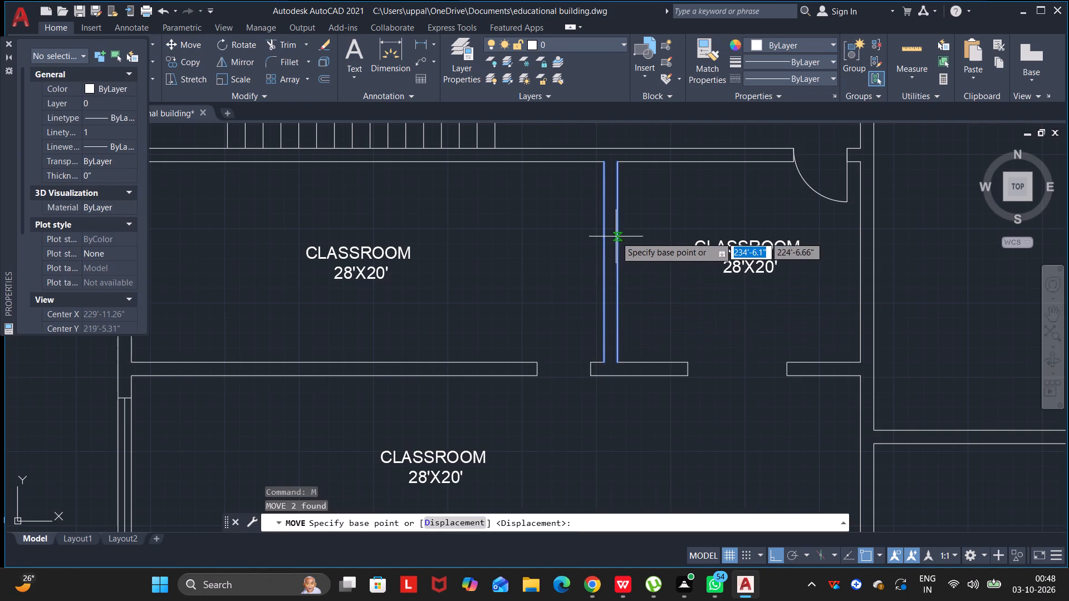
middle_click_drag(614, 237, 631, 358)
left_click_drag(617, 245, 631, 358)
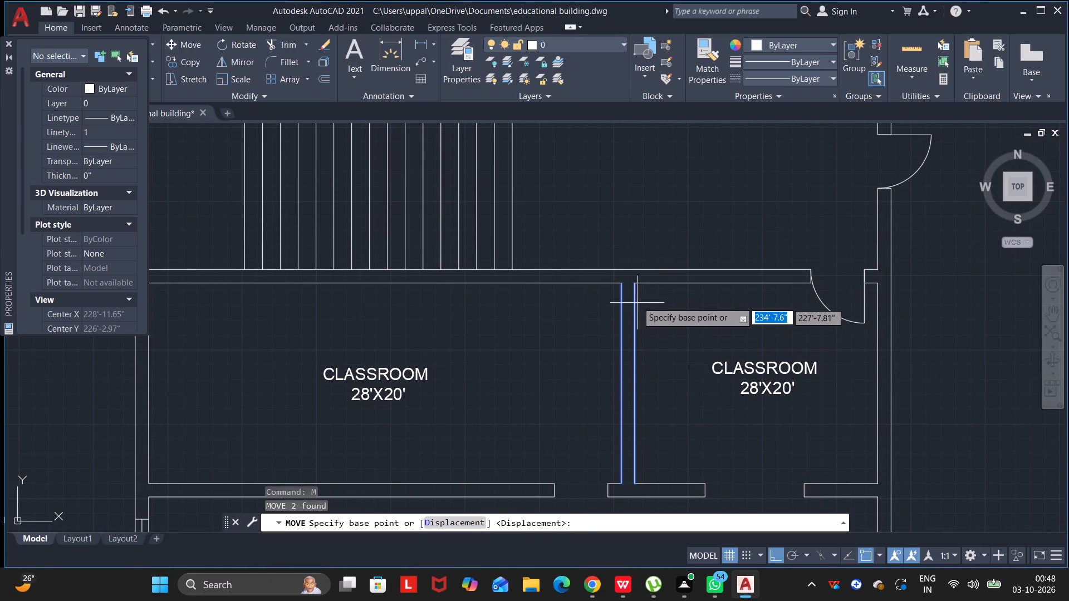
left_click(634, 285)
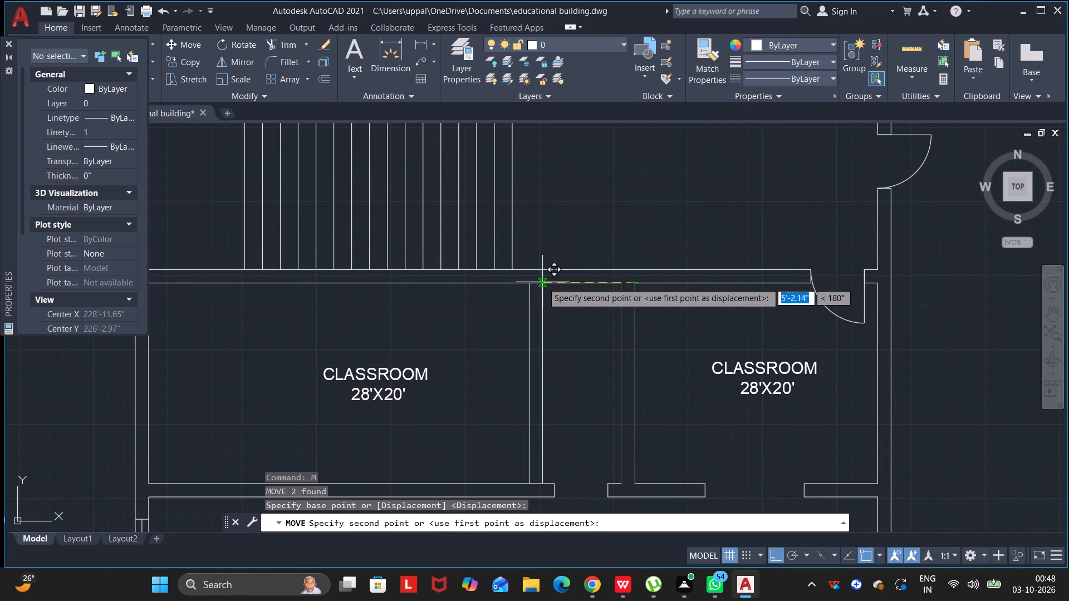
left_click(542, 282)
key("Escape")
key("Escape")
key("Escape")
key("Escape")
Trim the lower wall's upper line between the two faces of the moved partition wall.
scroll(590, 380, "down", 2)
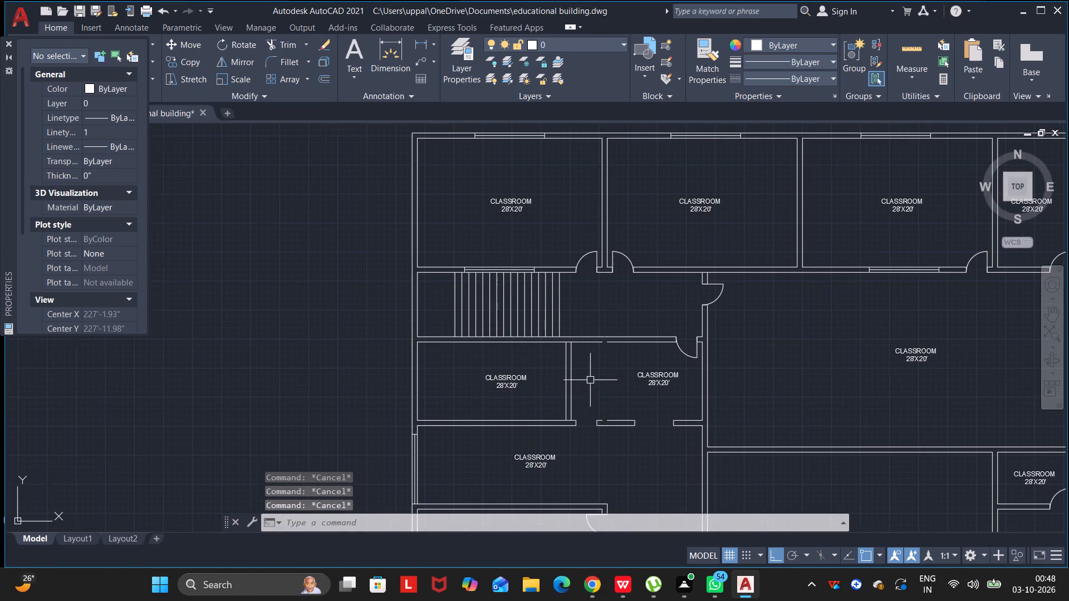
scroll(568, 432, "up", 3)
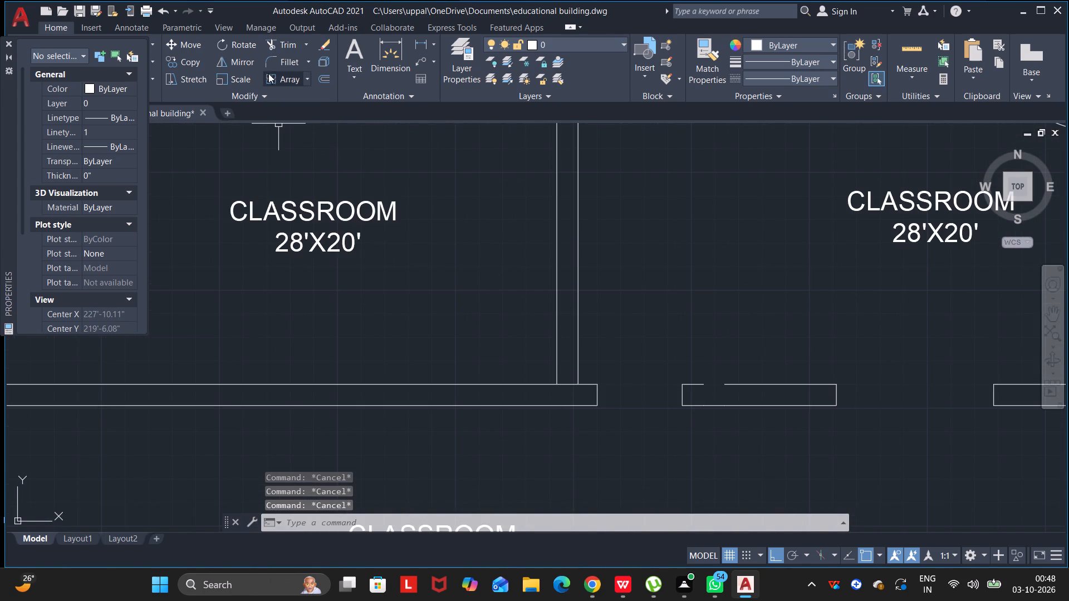
left_click(273, 46)
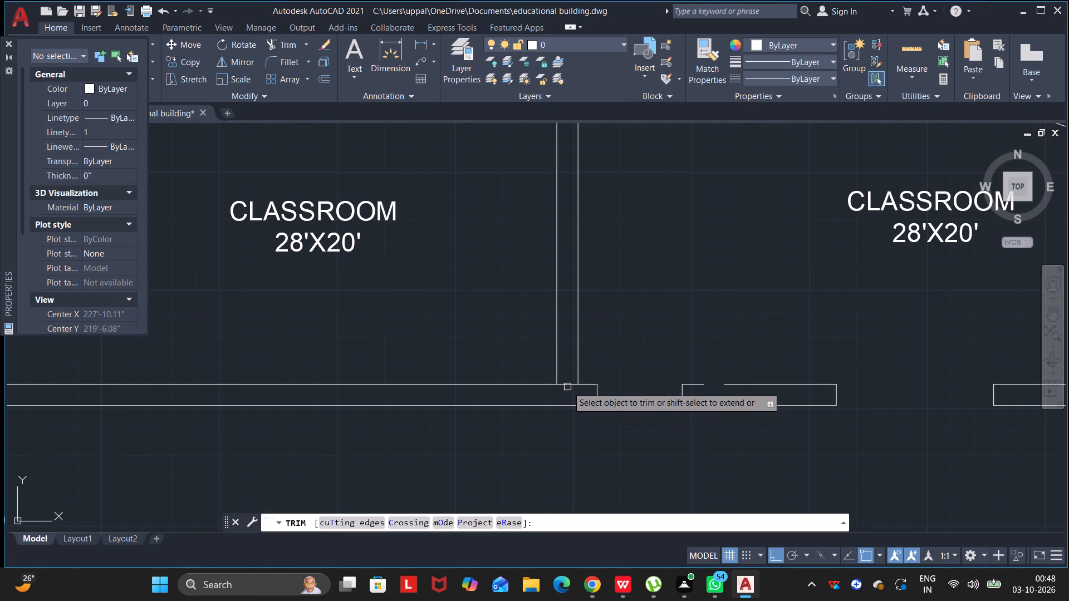
left_click(566, 385)
key("Escape")
key("Escape")
key("Escape")
scroll(703, 380, "down", 2)
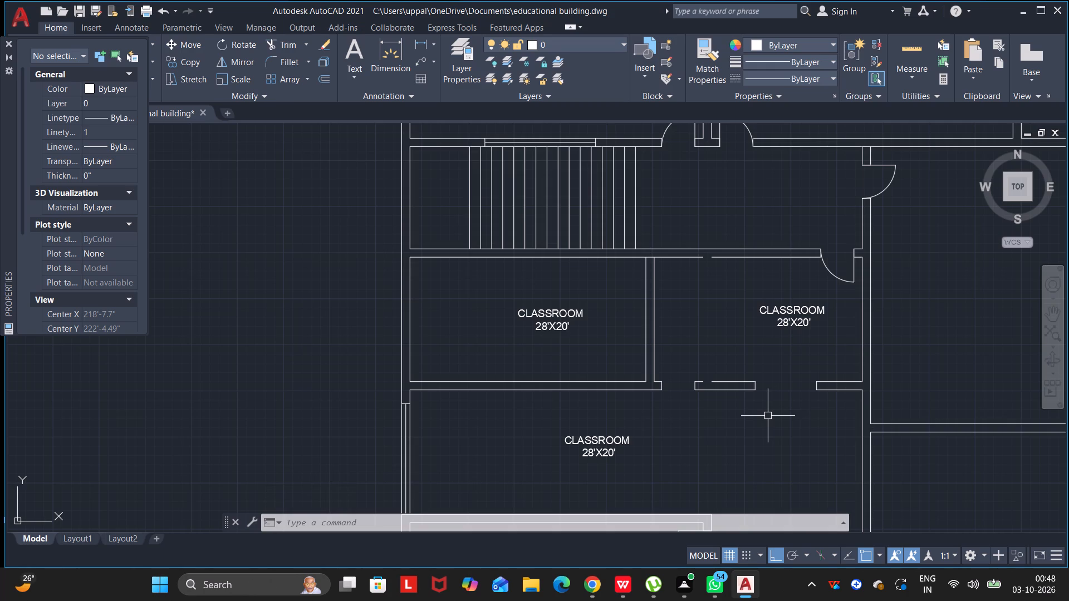
Extend both lines of the lower wall westward across the former door opening to close it beside the moved partition.
scroll(732, 405, "up", 2)
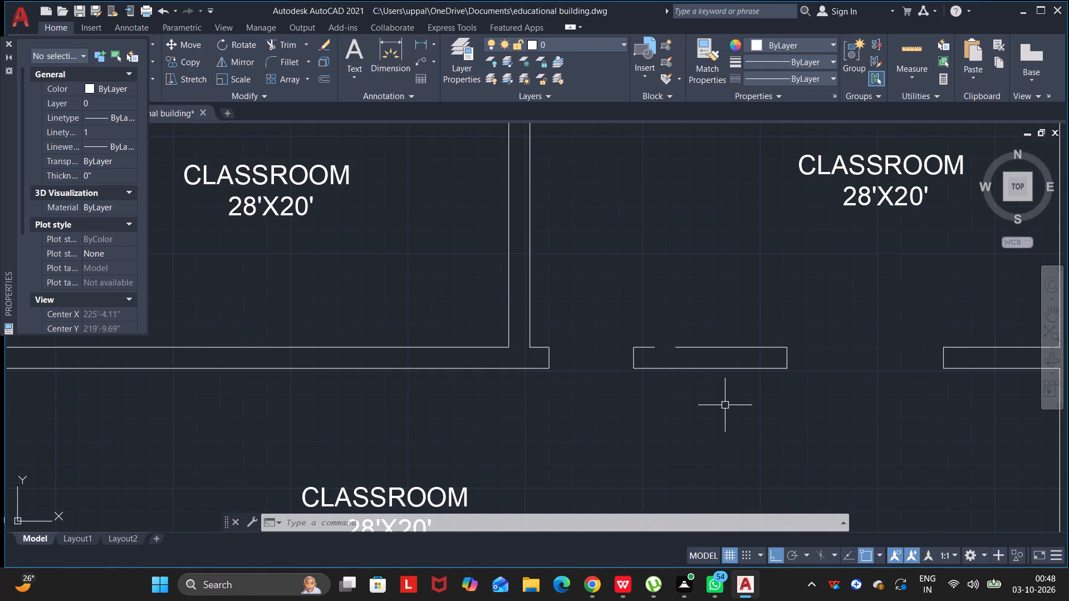
type("EX")
key("Return")
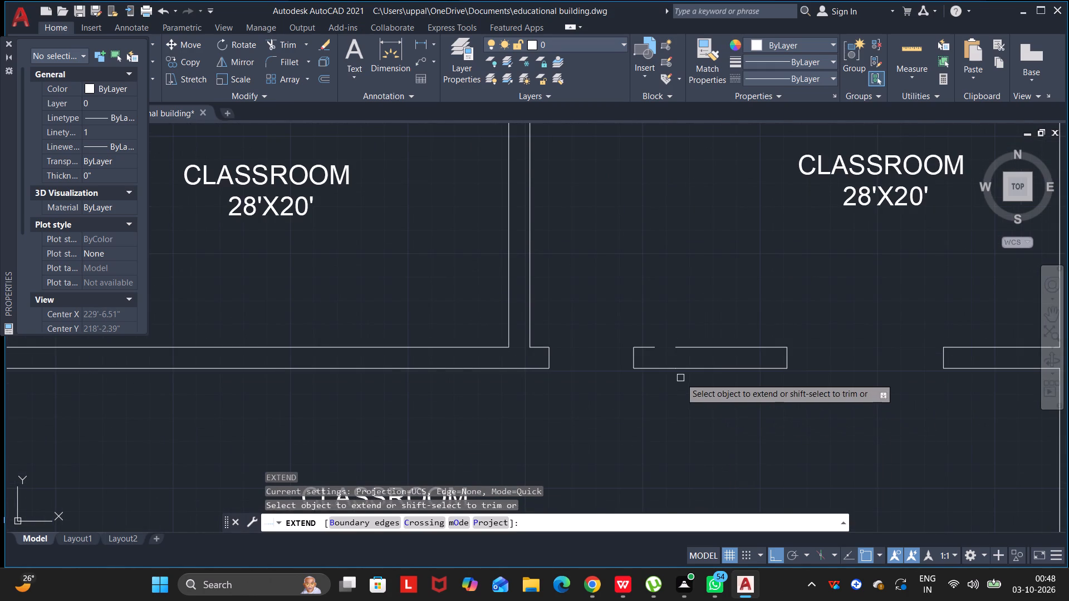
left_click(675, 371)
left_click(651, 370)
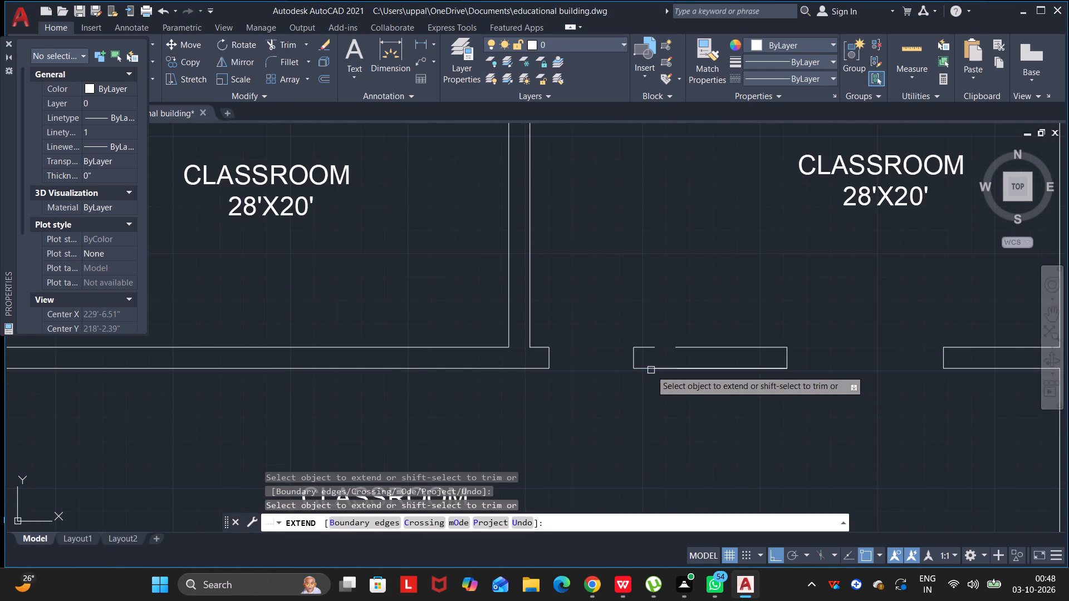
left_click(647, 370)
left_click(640, 346)
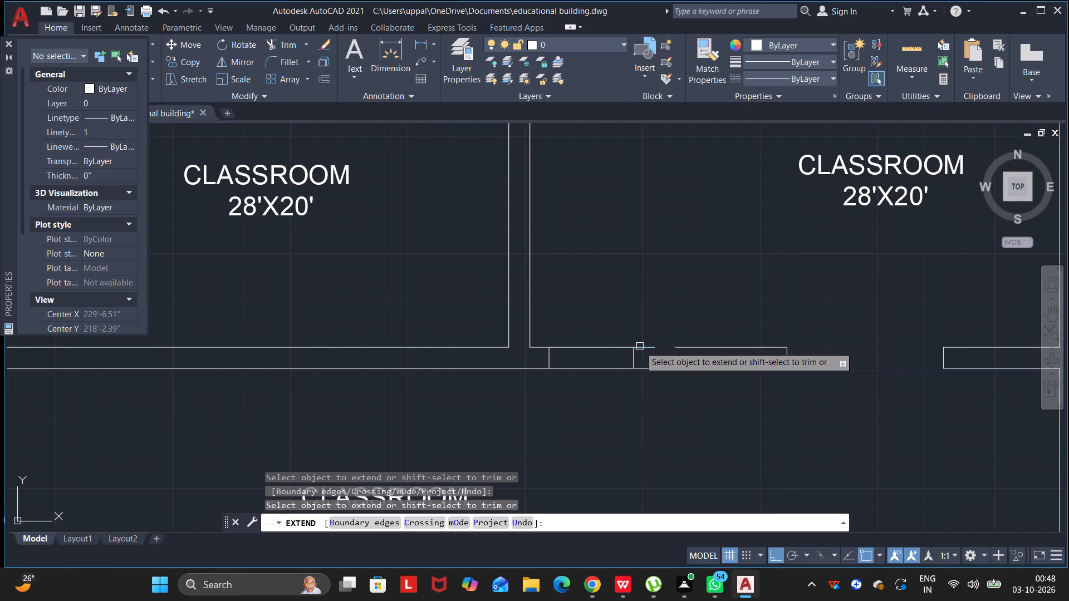
key("Escape")
key("Escape")
key("Escape")
key("Escape")
key("Escape")
key("Escape")
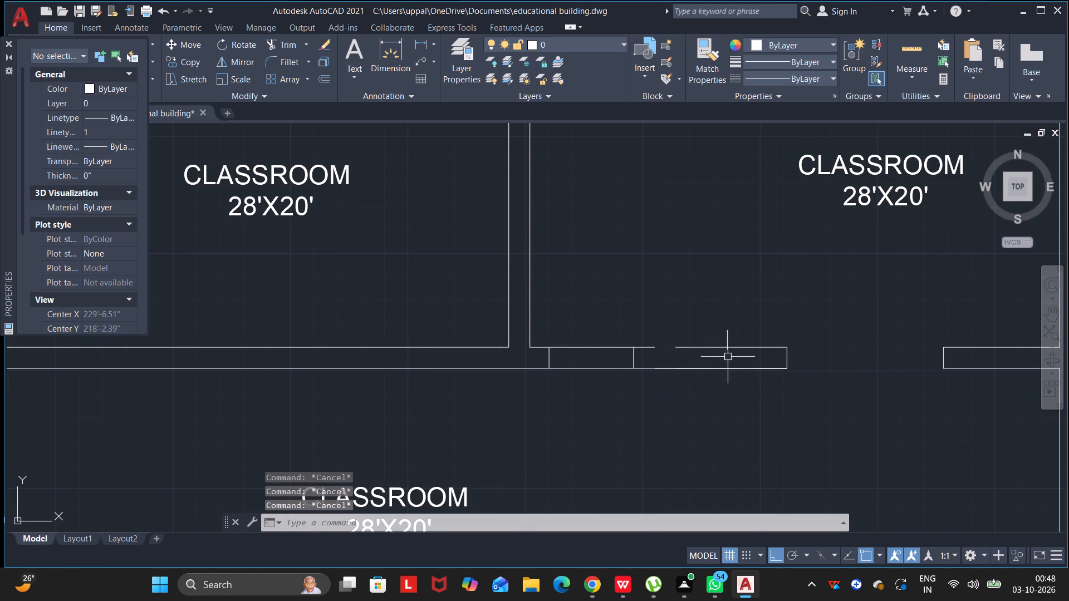
Trim away the detached lower-wall piece east of the partition, the upper line's overhang and the leftover cross line inside the wall.
left_click(274, 48)
left_click_drag(719, 342, 730, 361)
left_click_drag(733, 385, 727, 390)
double_click(725, 392)
left_click(722, 396)
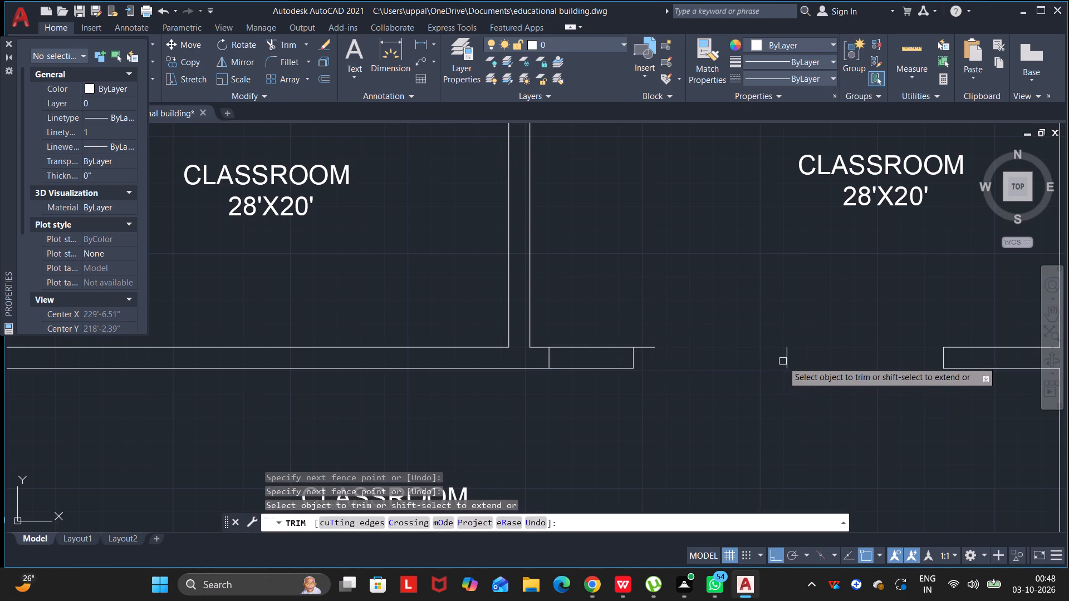
left_click(785, 359)
left_click(652, 348)
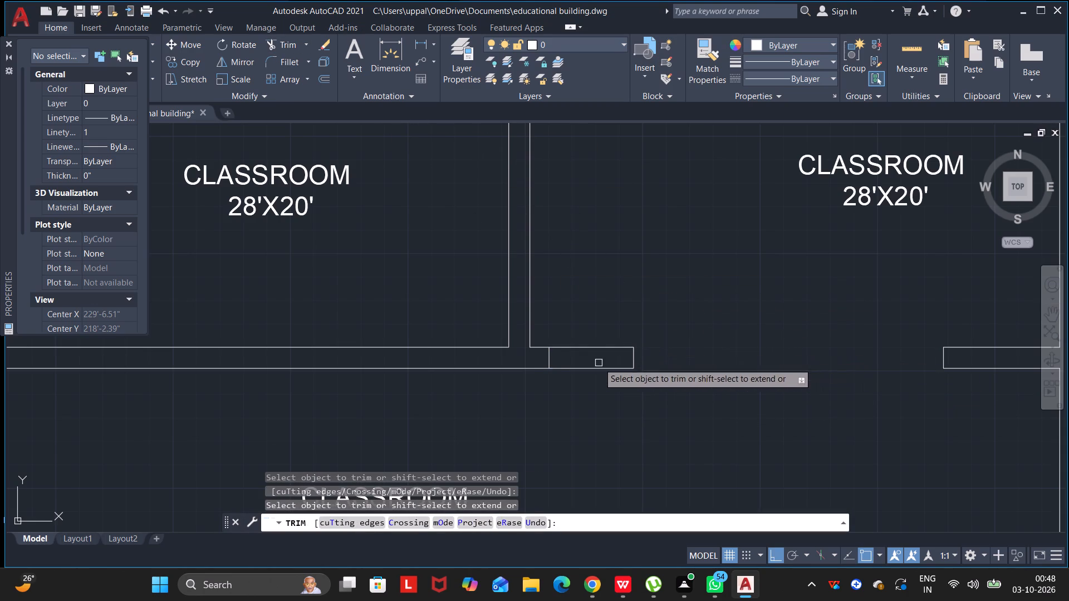
left_click(551, 358)
scroll(761, 403, "down", 2)
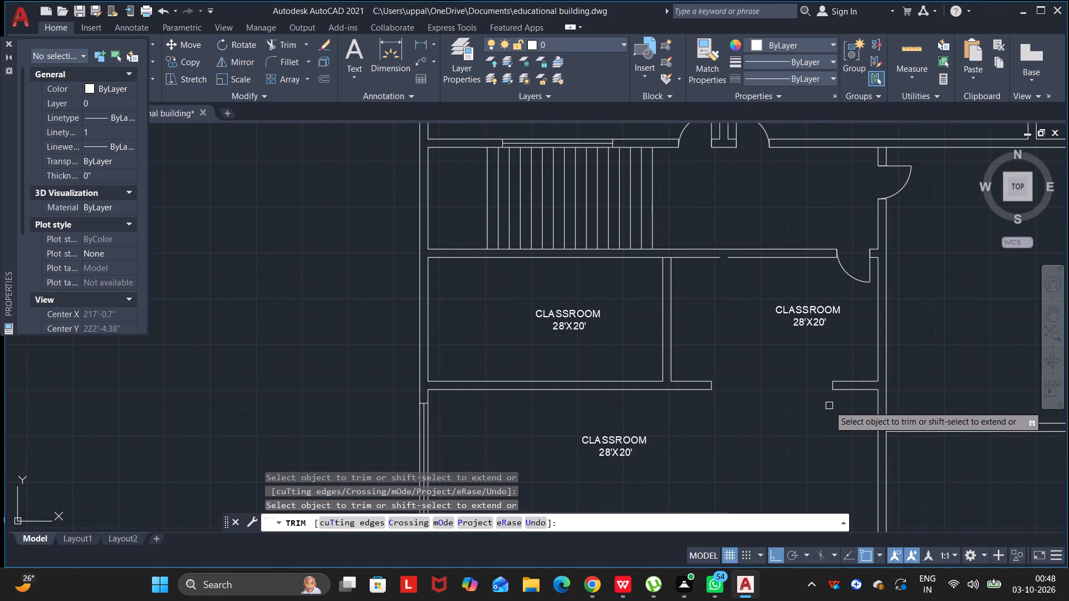
key("Escape")
key("Escape")
key("Escape")
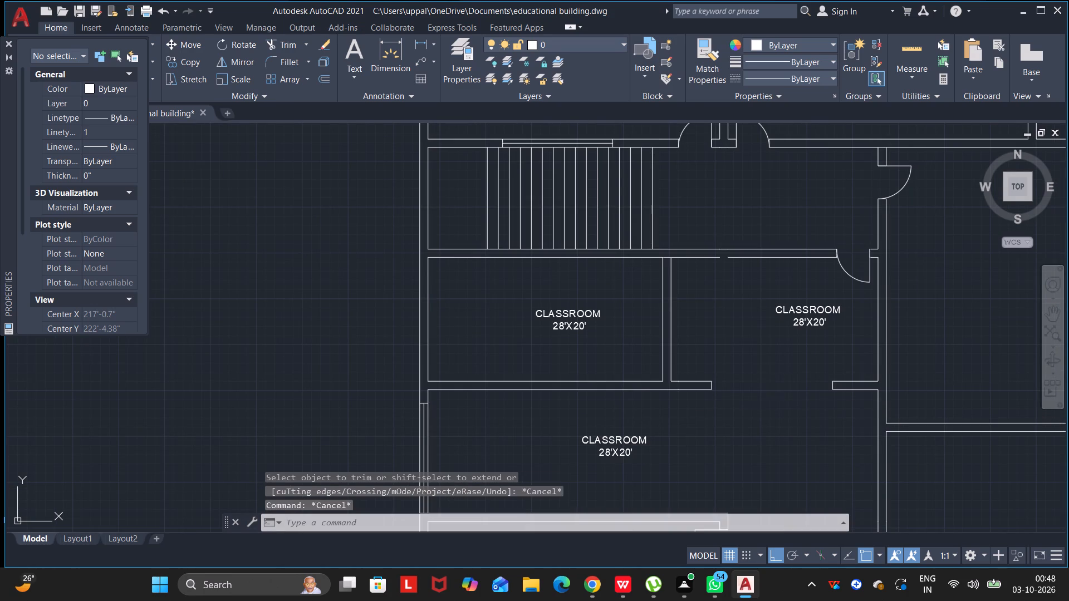
key("Escape")
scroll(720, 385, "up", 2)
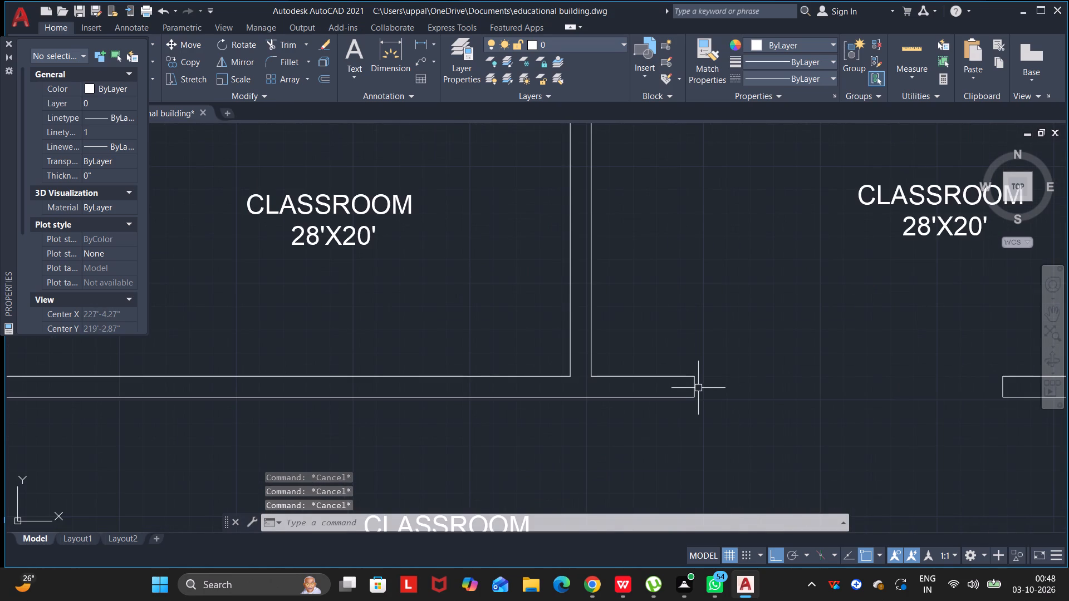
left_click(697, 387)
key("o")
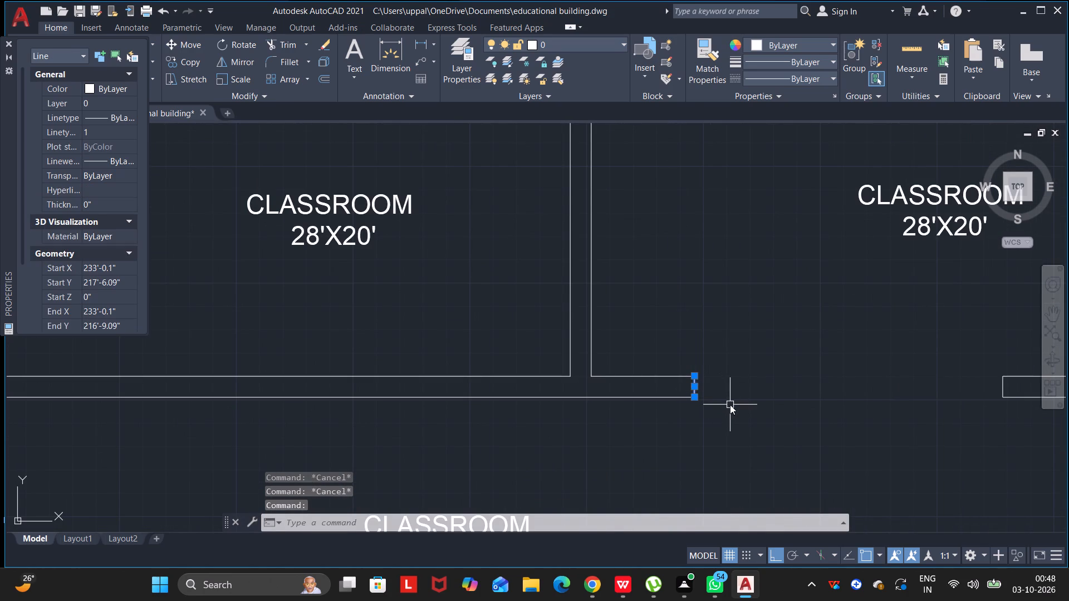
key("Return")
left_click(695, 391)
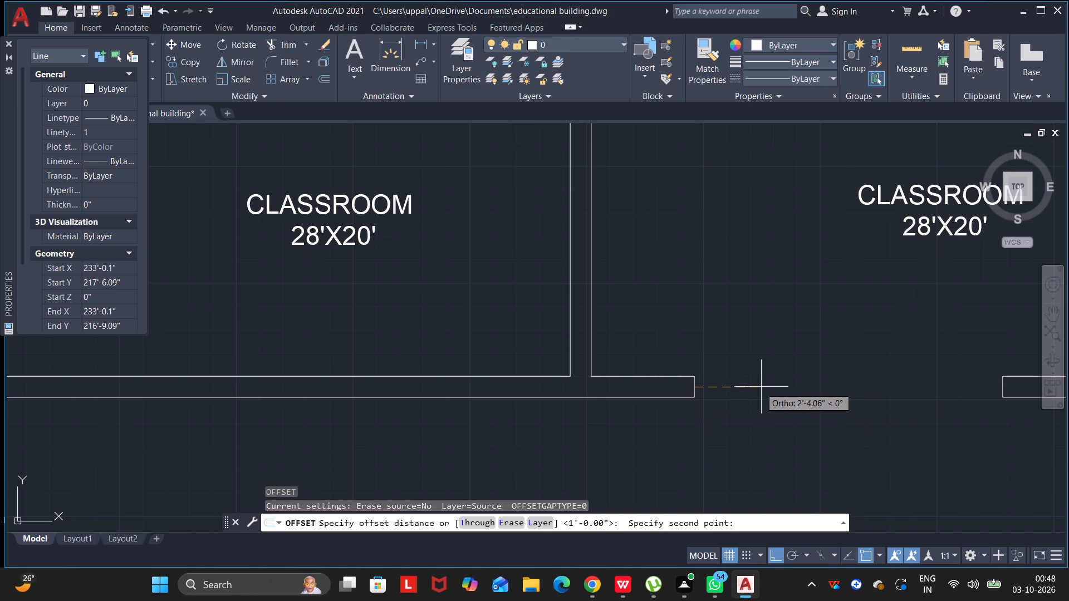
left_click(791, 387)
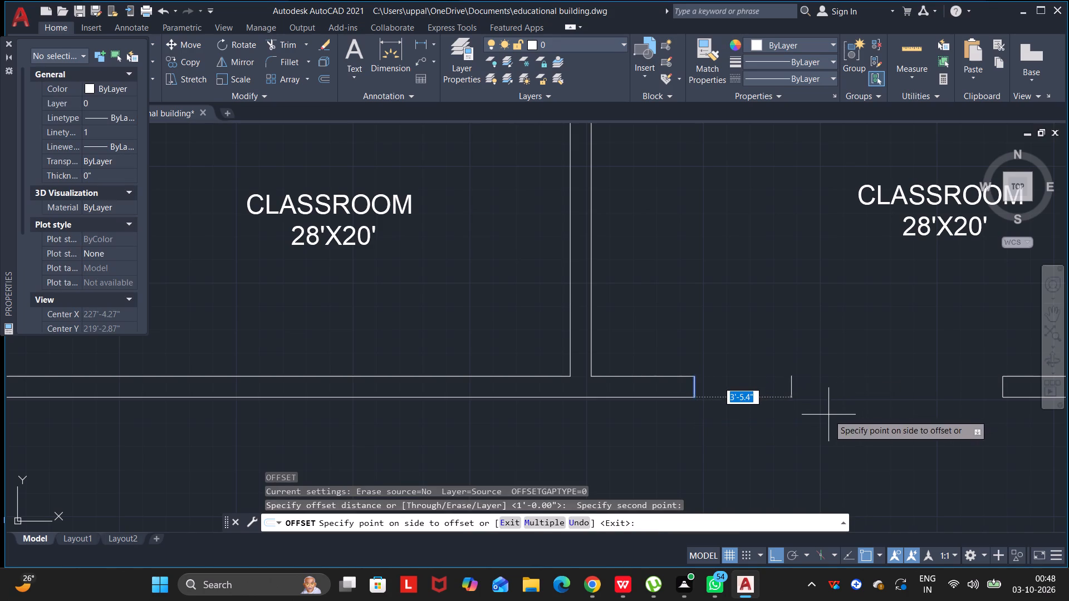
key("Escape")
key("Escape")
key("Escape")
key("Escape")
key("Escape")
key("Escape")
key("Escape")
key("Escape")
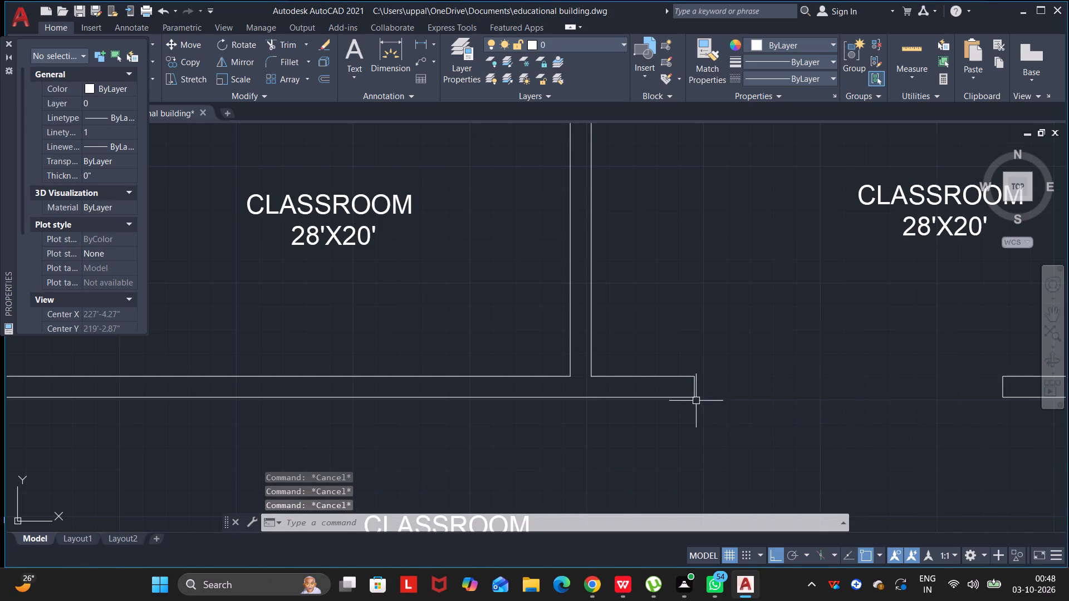
Extend the lower wall's outline about 3'-9" east from its end beside the partition, 9" thick, closing back at the old wall end.
key("l")
key("Return")
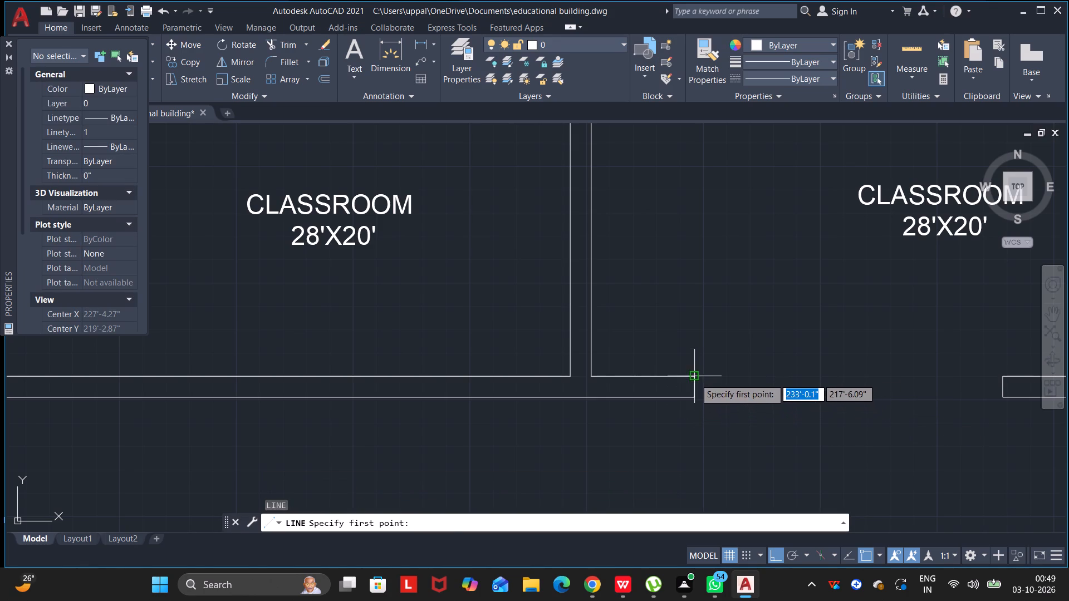
left_click(695, 378)
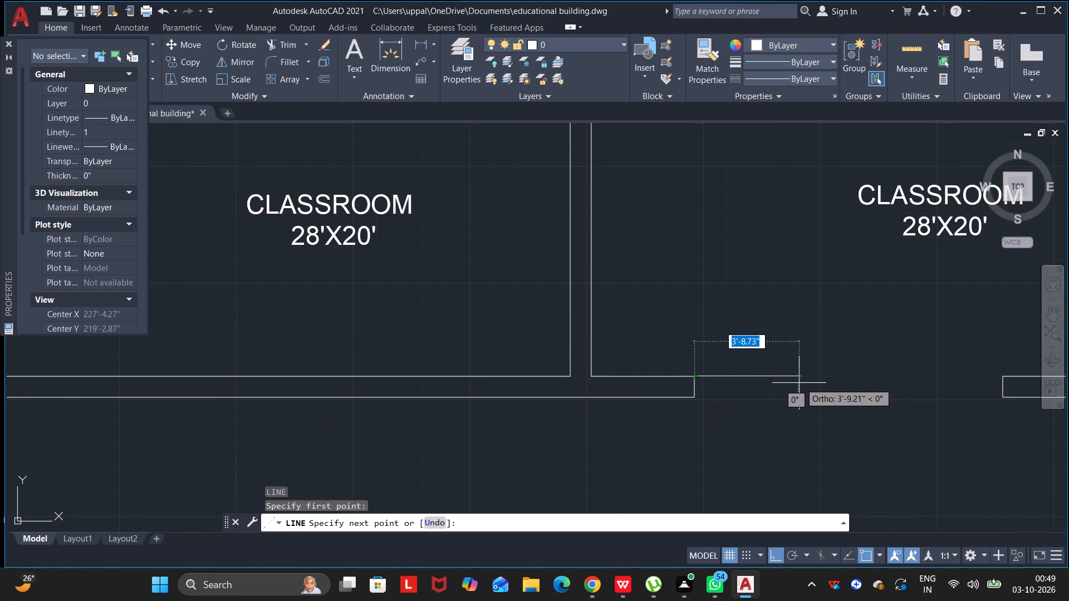
left_click(799, 383)
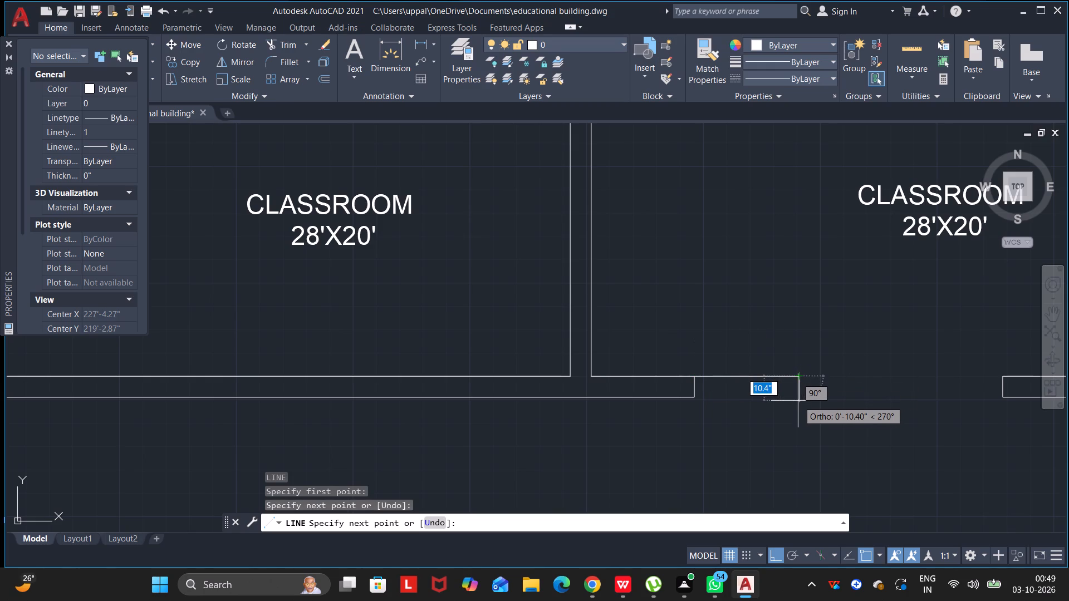
key("9")
key("Return")
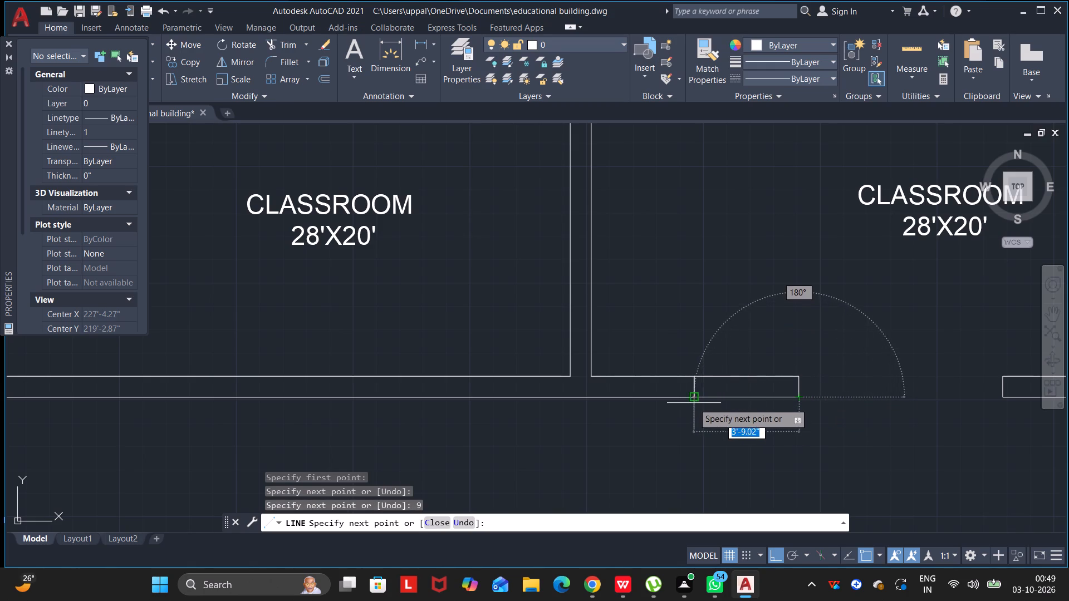
left_click(695, 397)
key("Escape")
key("Escape")
key("Escape")
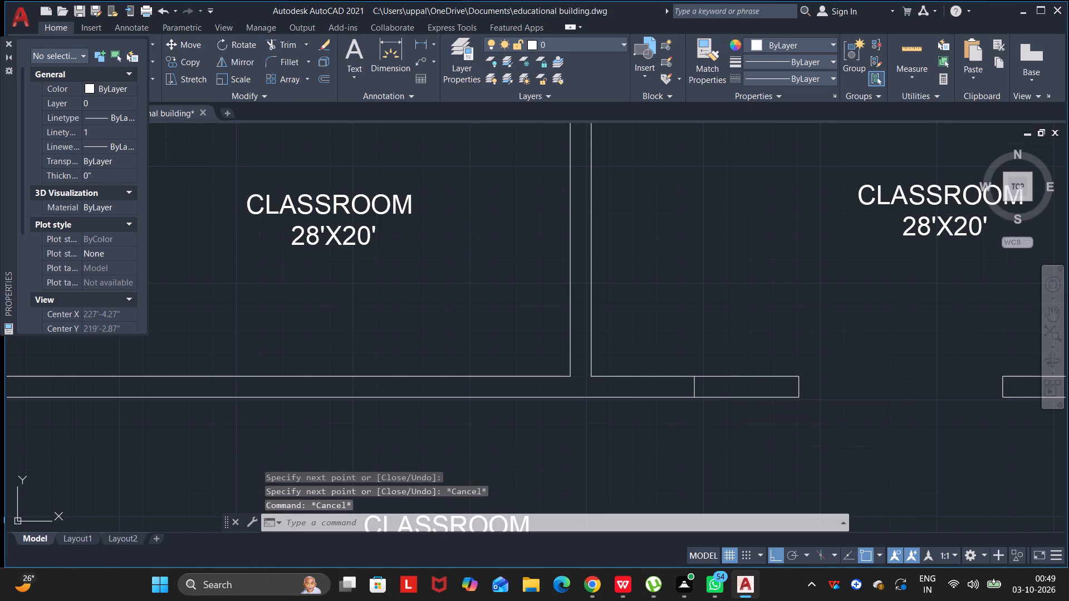
key("Escape")
key("Escape")
Trim the old end line inside the extended lower wall.
left_click(269, 40)
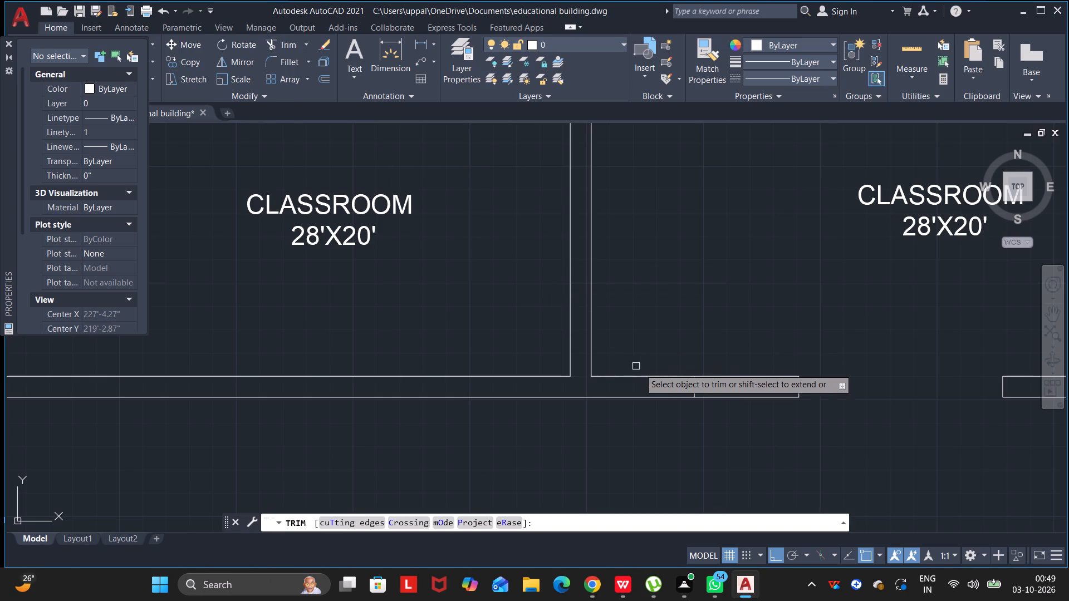
left_click(694, 386)
key("Escape")
scroll(515, 363, "down", 3)
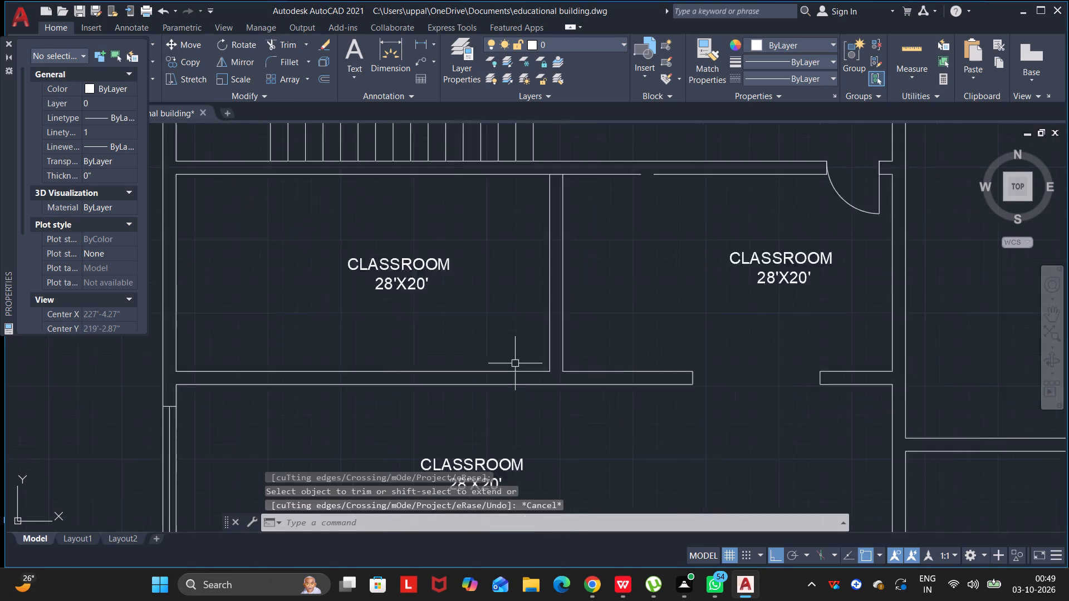
key("Escape")
Draw a line across the lower wall's thickness, continuing the partition's west face down to the wall's lower line.
scroll(505, 363, "up", 3)
key("Escape")
key("l")
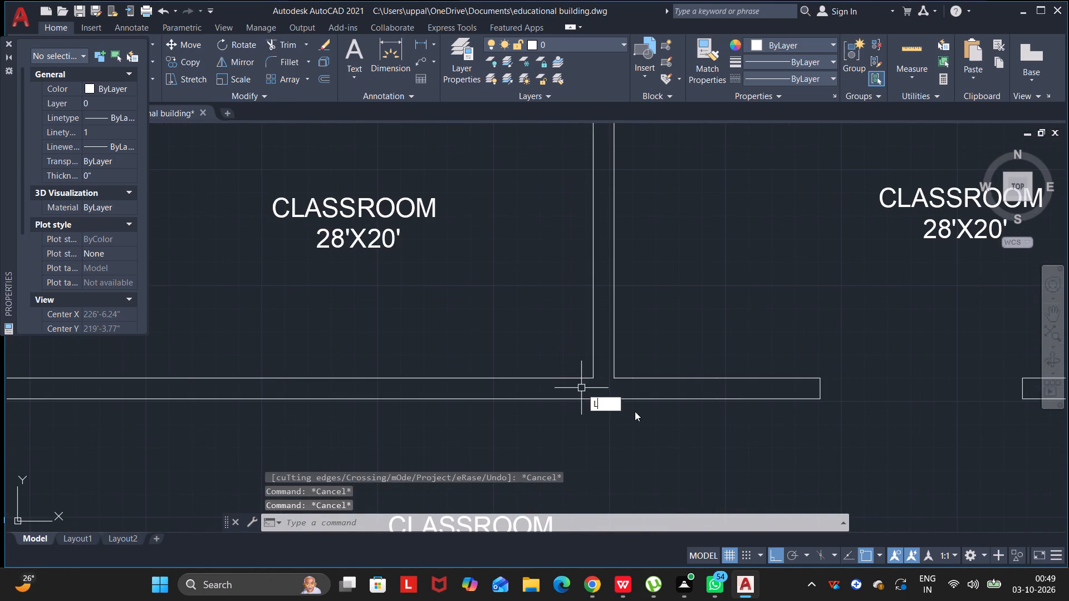
key("Return")
left_click(596, 380)
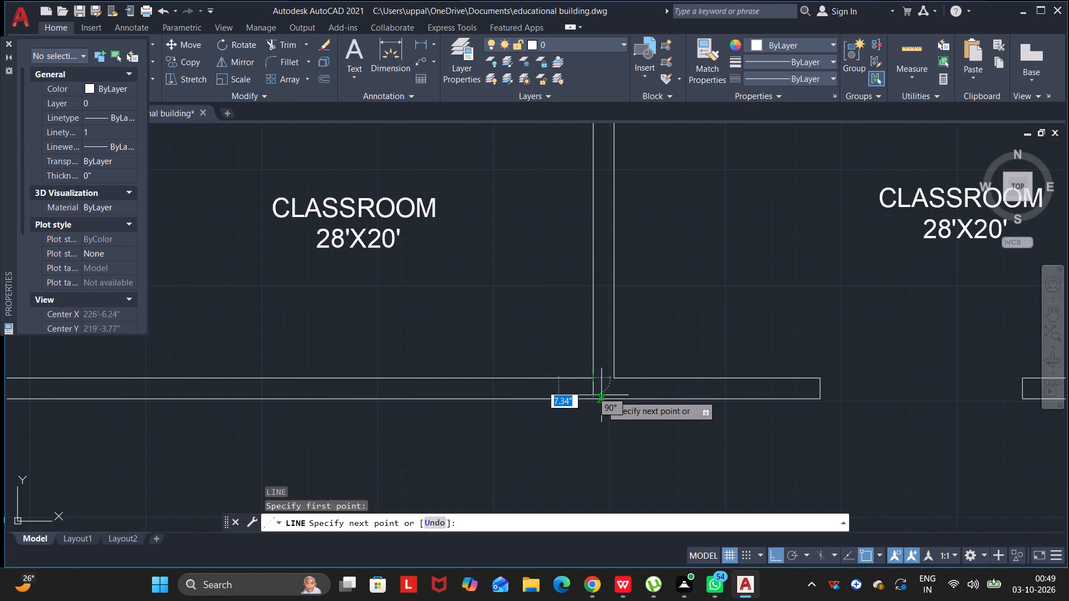
left_click(597, 398)
key("Escape")
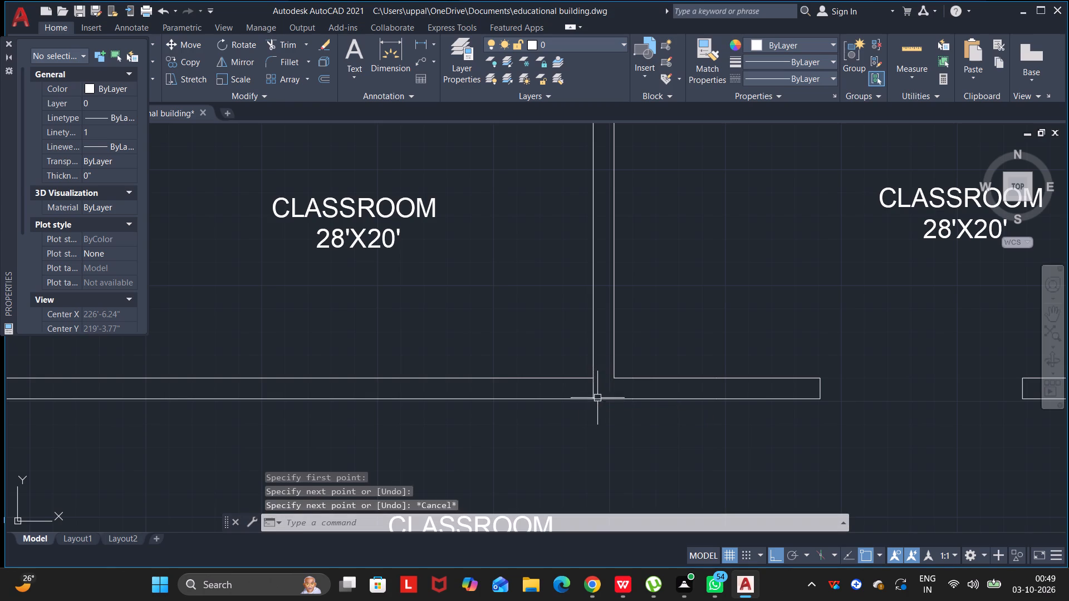
key("Escape")
key("Escape")
key("Escape")
key("Escape")
Offset the short line across the lower wall 9" to the west for the door jamb.
left_click(593, 392)
key("o")
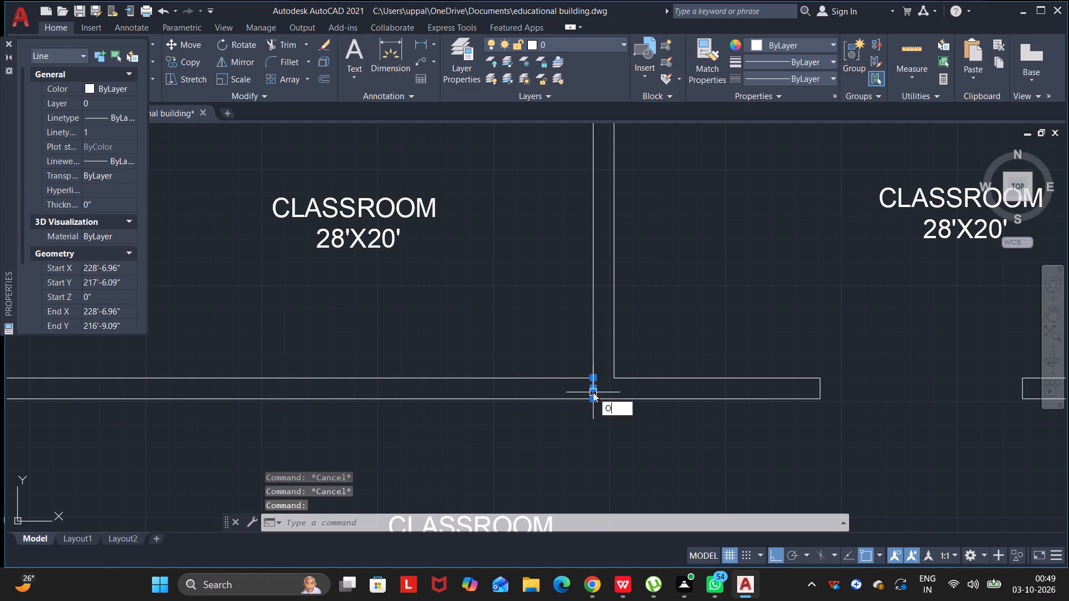
key("Return")
left_click(593, 392)
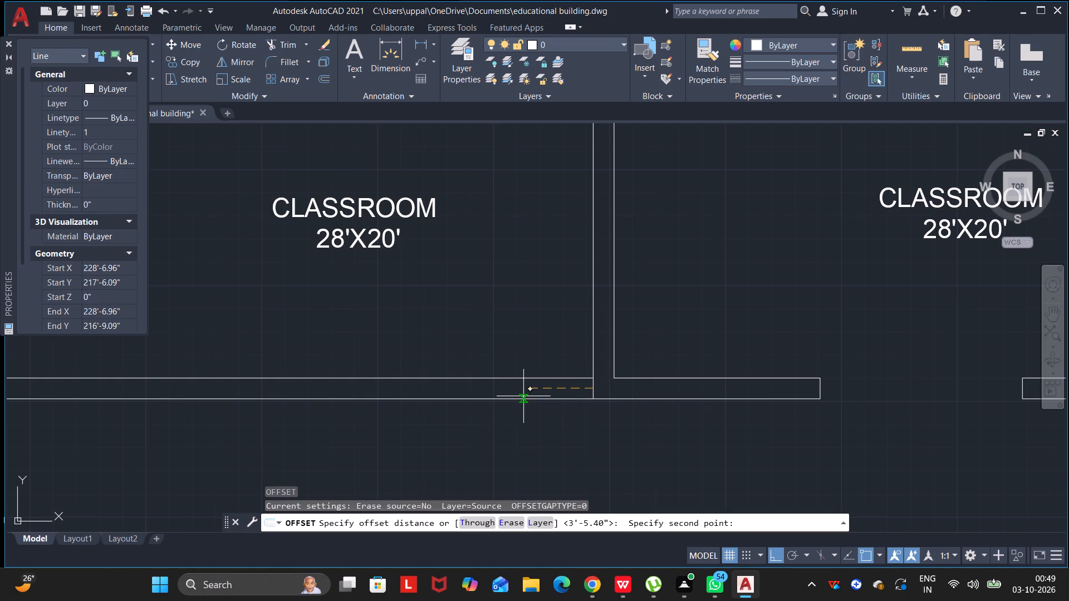
key("6")
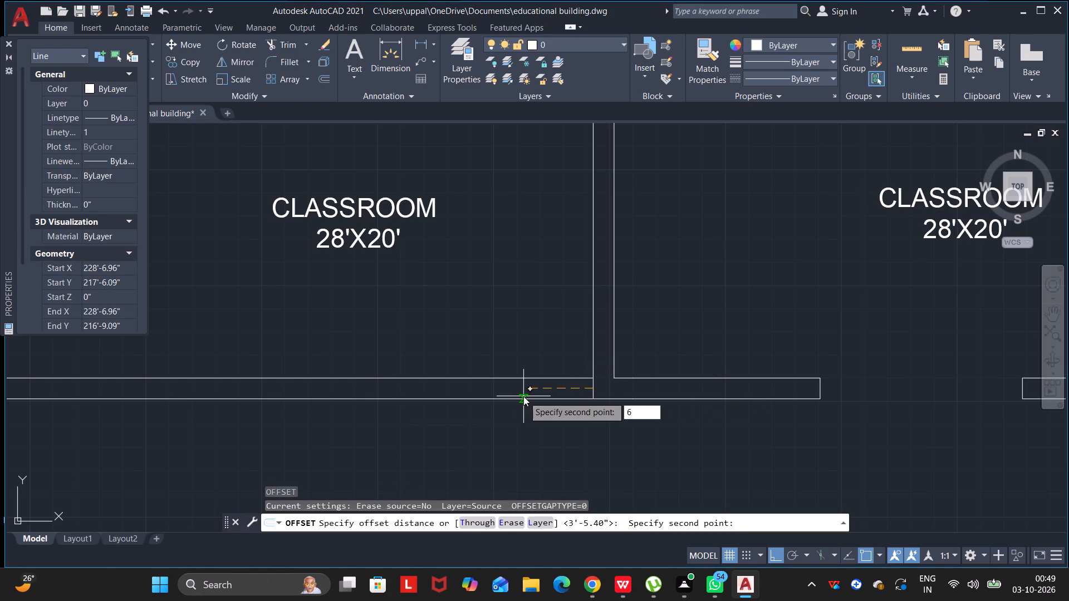
key("BackSpace")
key("9")
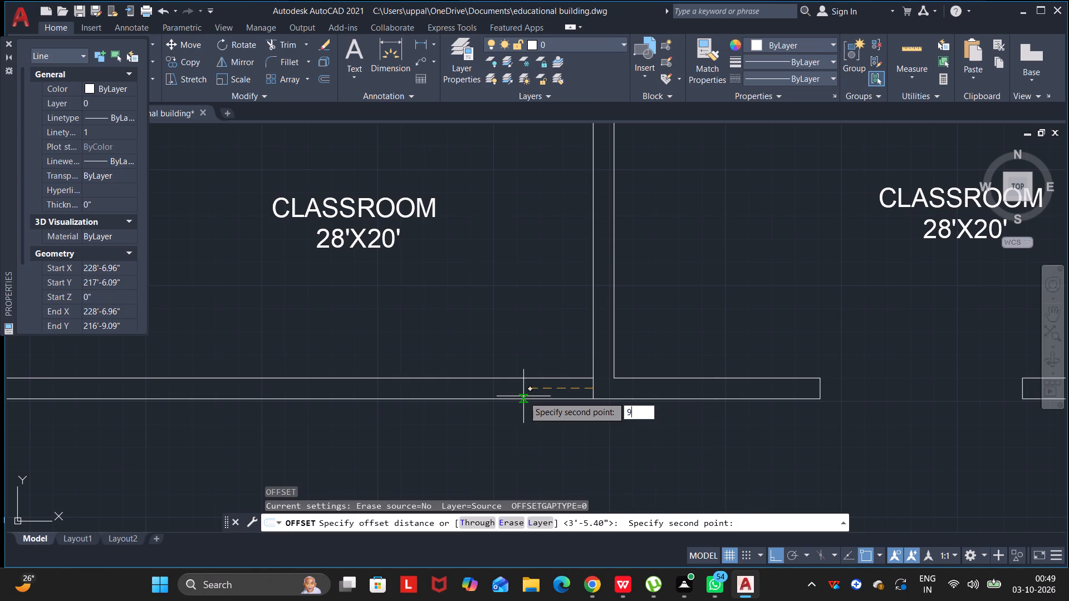
key("Return")
left_click(523, 396)
key("Escape")
key("Escape")
key("Escape")
key("Escape")
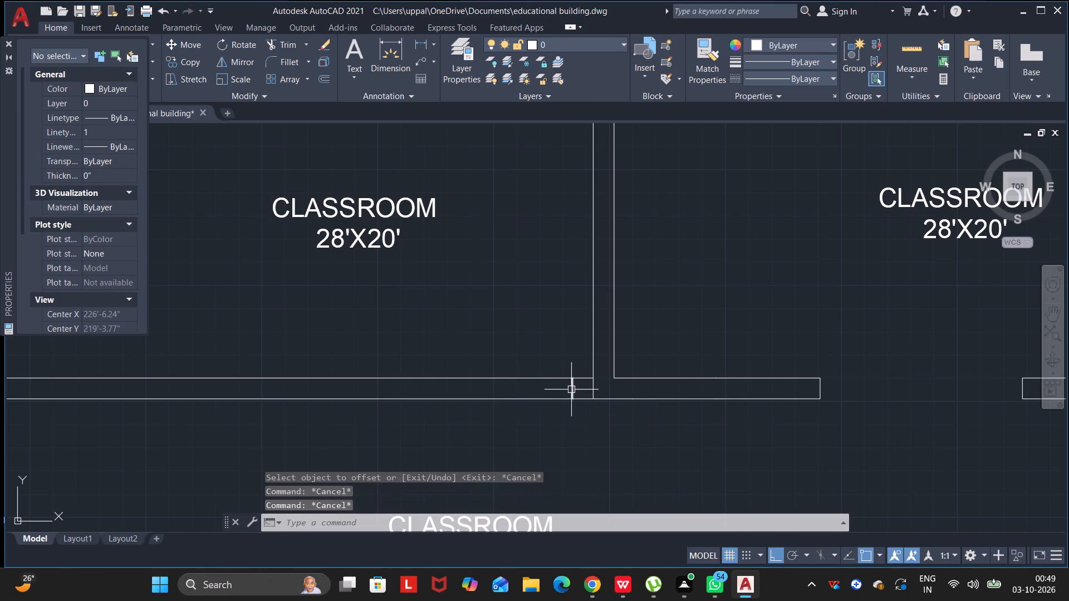
Offset the new jamb line 36" to the west to mark the door opening's other side.
left_click(572, 388)
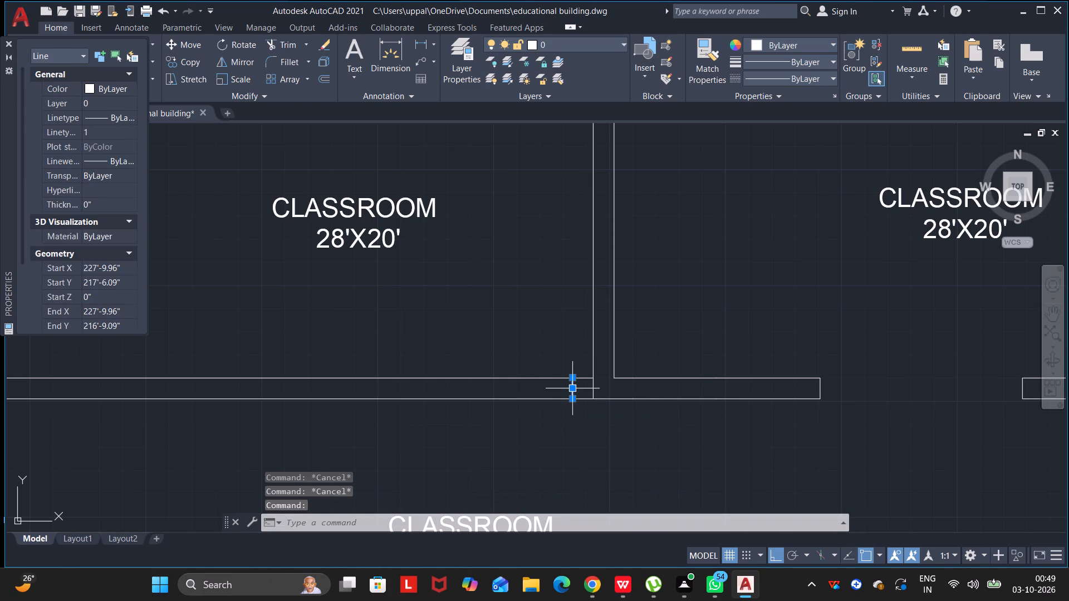
key("o")
key("Return")
left_click(572, 388)
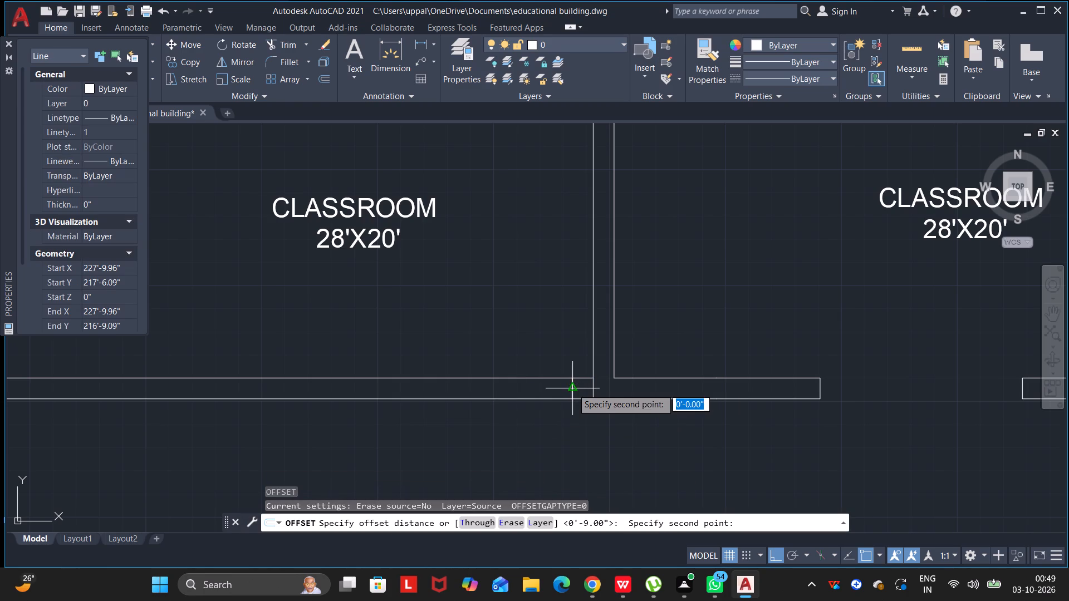
type("36")
key("Return")
left_click(484, 395)
key("Escape")
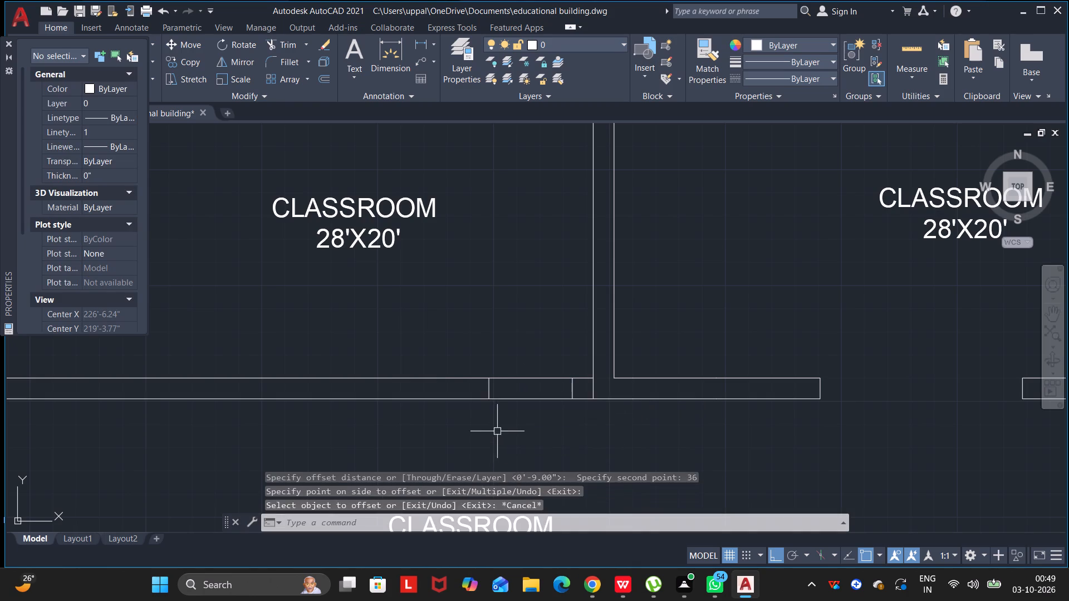
key("Escape")
key("Escape")
key("Escape")
key("Escape")
key("Escape")
Trim both lower-wall lines between the two jamb lines to open the doorway, and trim the helper line below the partition.
left_click(281, 38)
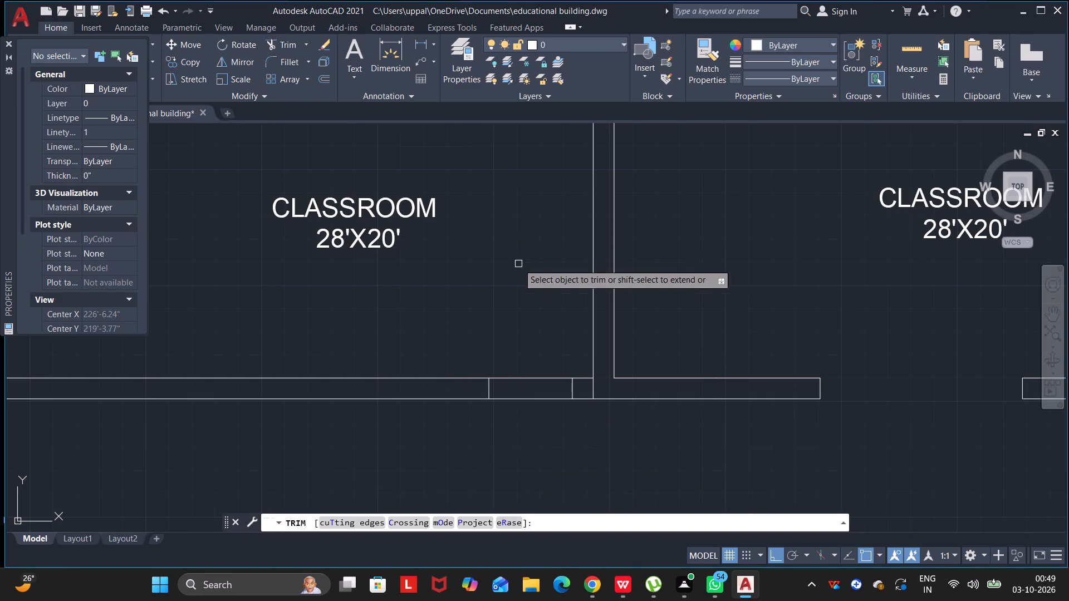
left_click_drag(509, 315, 518, 440)
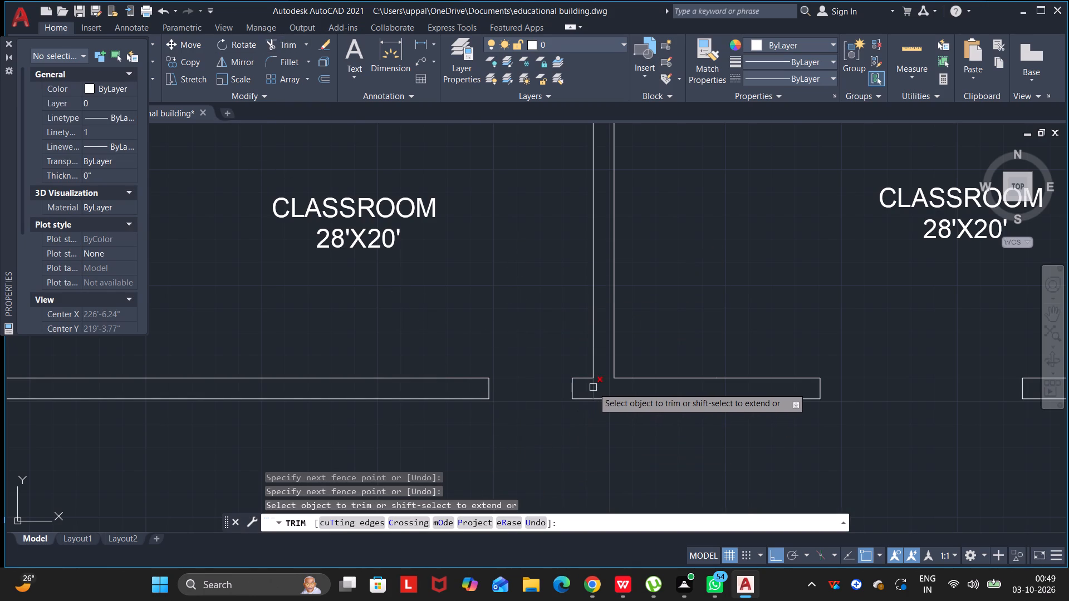
left_click(594, 387)
key("Escape")
key("Escape")
key("Escape")
key("Escape")
Draw a 36" door leaf line north from the lower corner of the new opening's east jamb.
scroll(600, 336, "down", 1)
scroll(581, 362, "up", 2)
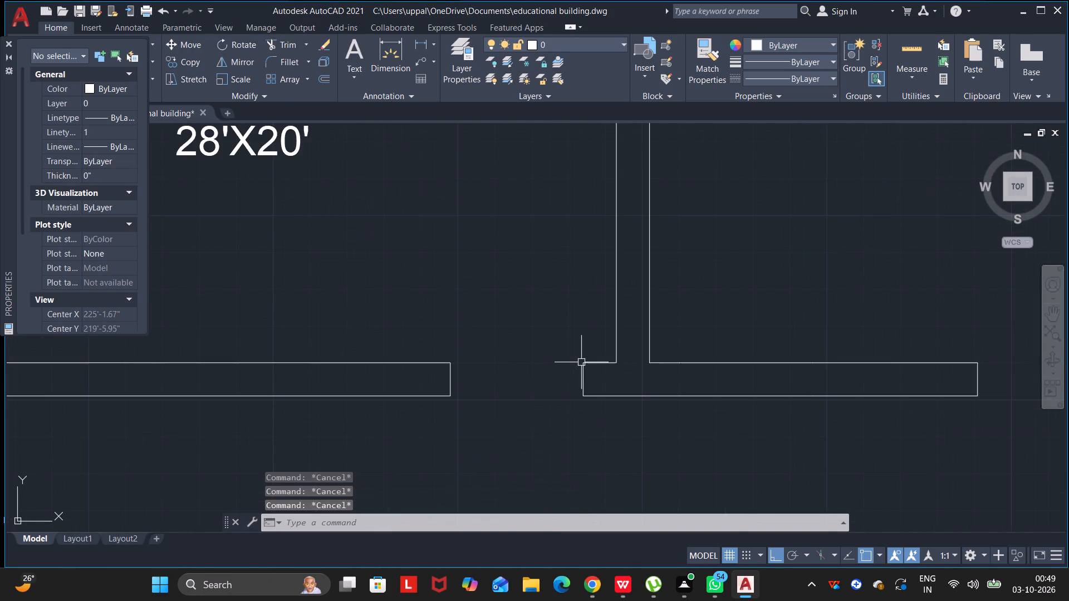
key("l")
key("Return")
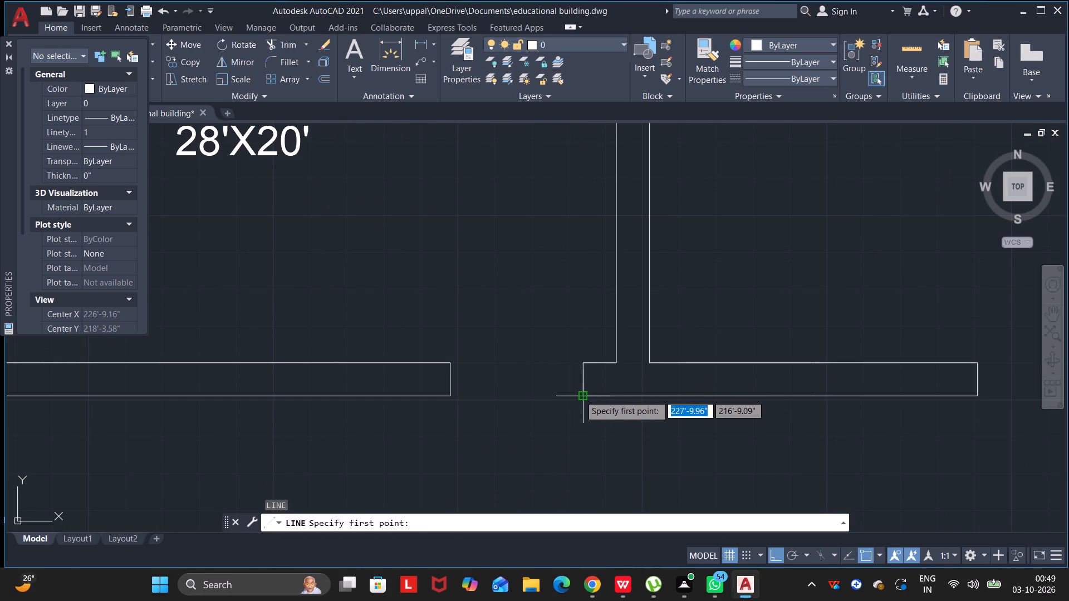
left_click(583, 396)
type("36")
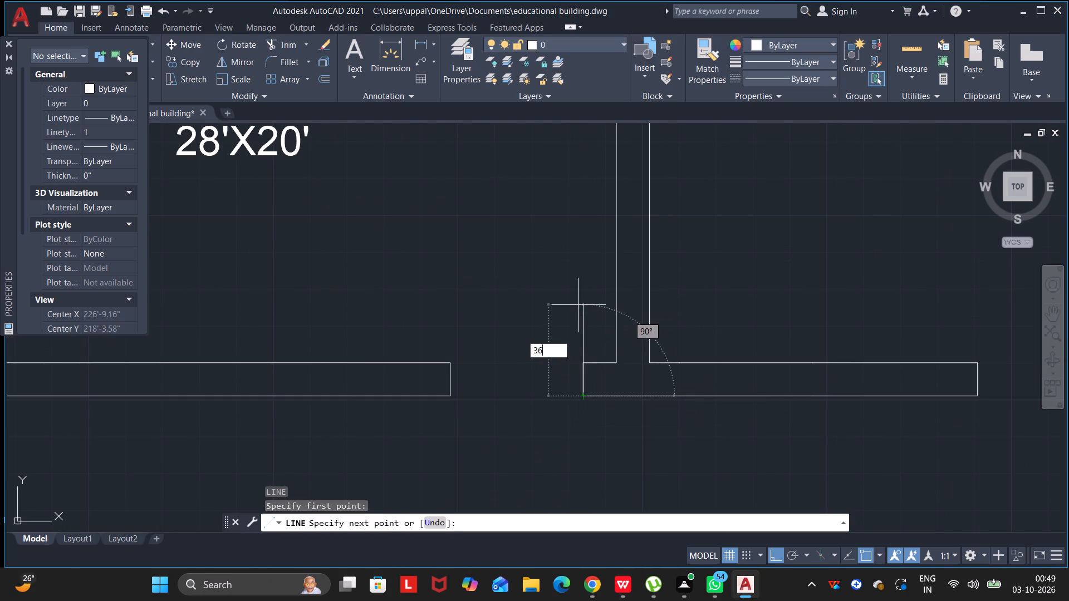
key("Return")
key("Escape")
key("Escape")
key("Escape")
key("Escape")
key("Escape")
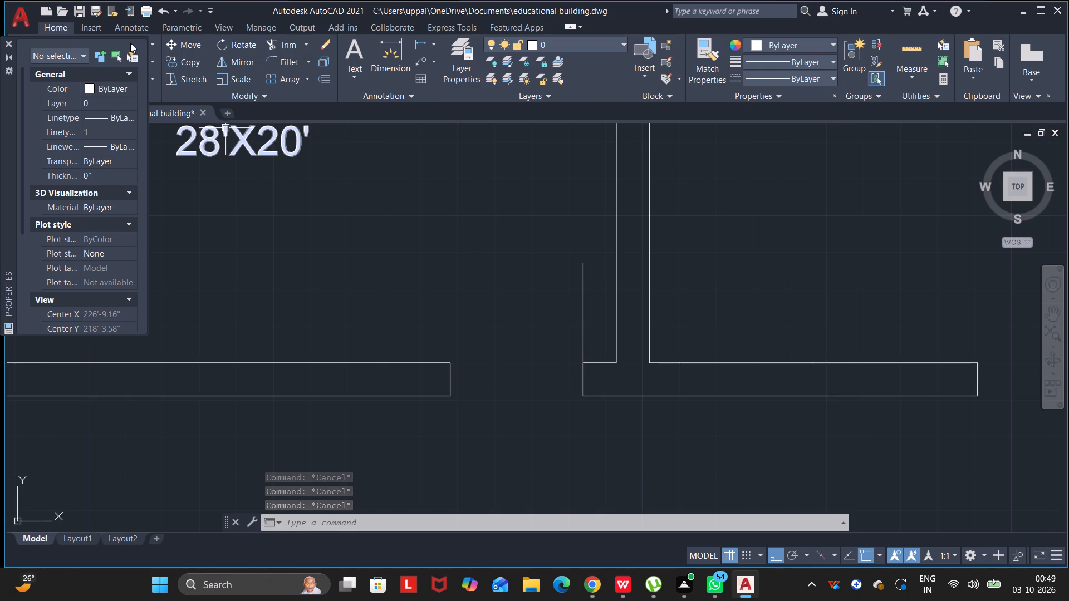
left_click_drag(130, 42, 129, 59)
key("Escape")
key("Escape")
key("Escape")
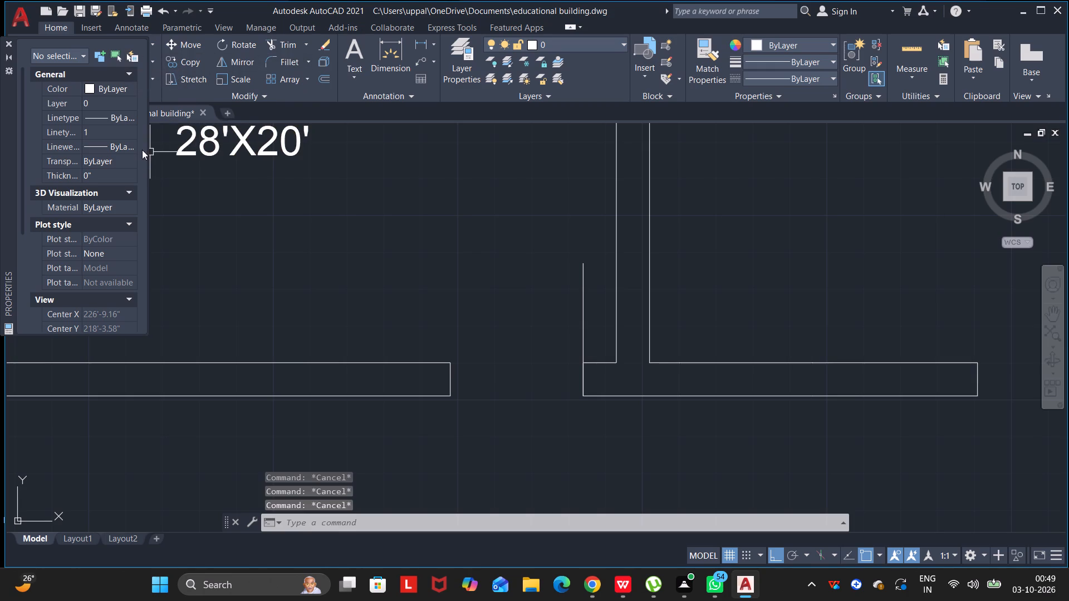
Draw the door swing arc from the lower corner of the opening's west jamb to the top of the door leaf.
key("Escape")
left_click(6, 42)
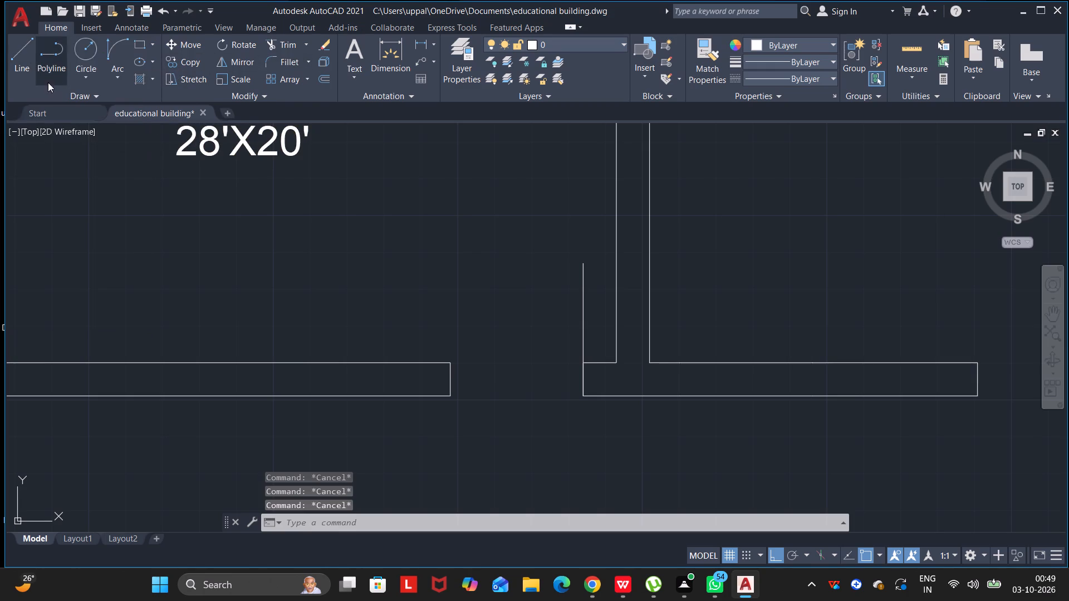
left_click(113, 46)
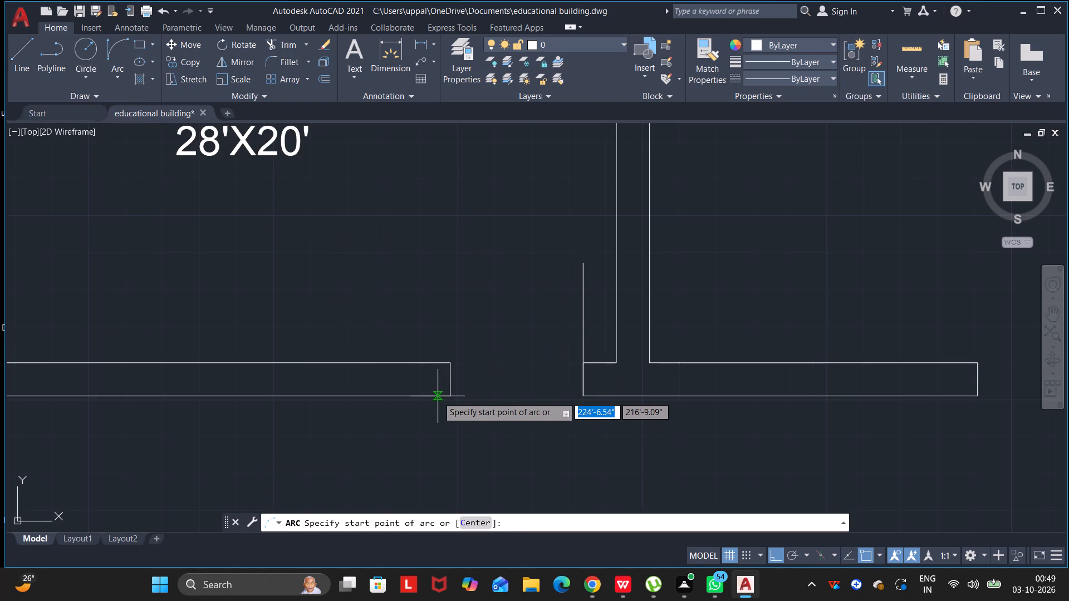
left_click(451, 393)
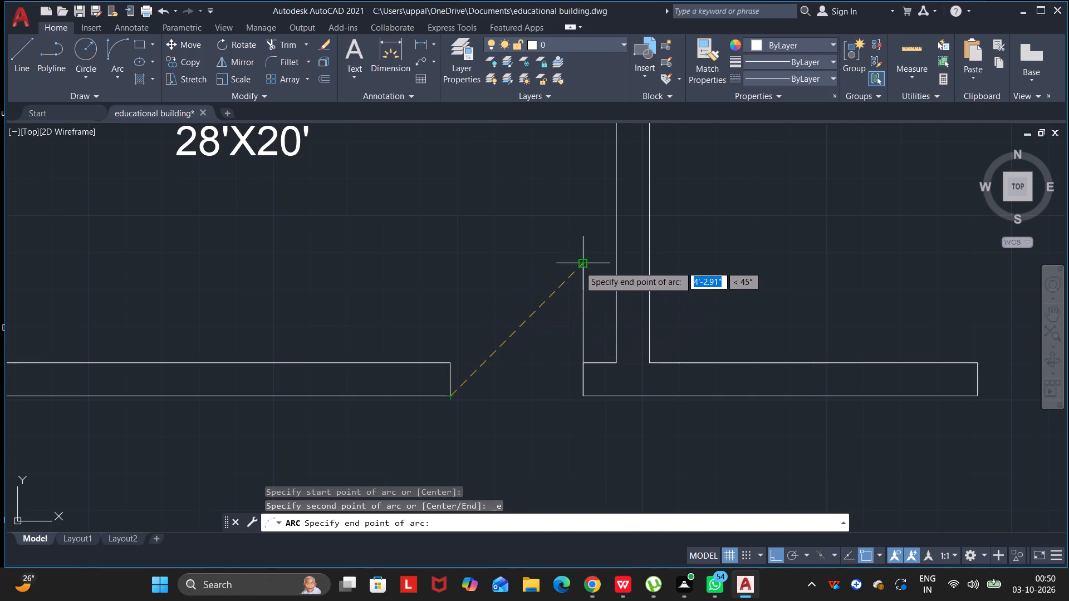
left_click(579, 266)
left_click(567, 265)
key("Escape")
key("Escape")
scroll(558, 299, "down", 3)
key("Escape")
key("Escape")
key("Escape")
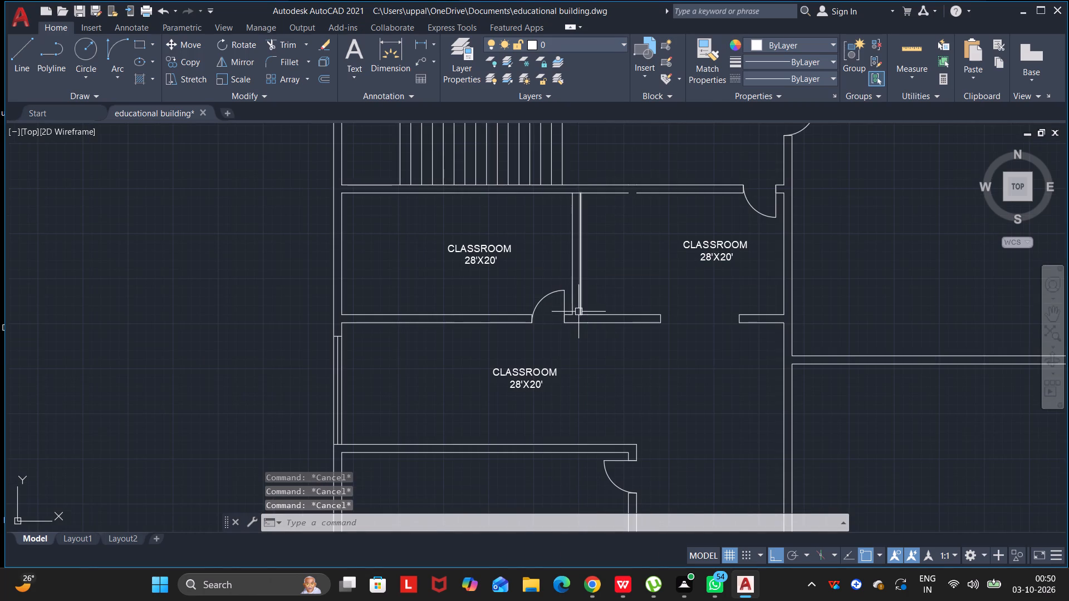
Extend the inner line of the wall below the staircase to close the small gap east of the classroom partition.
scroll(625, 209, "up", 1)
type("EX")
key("Return")
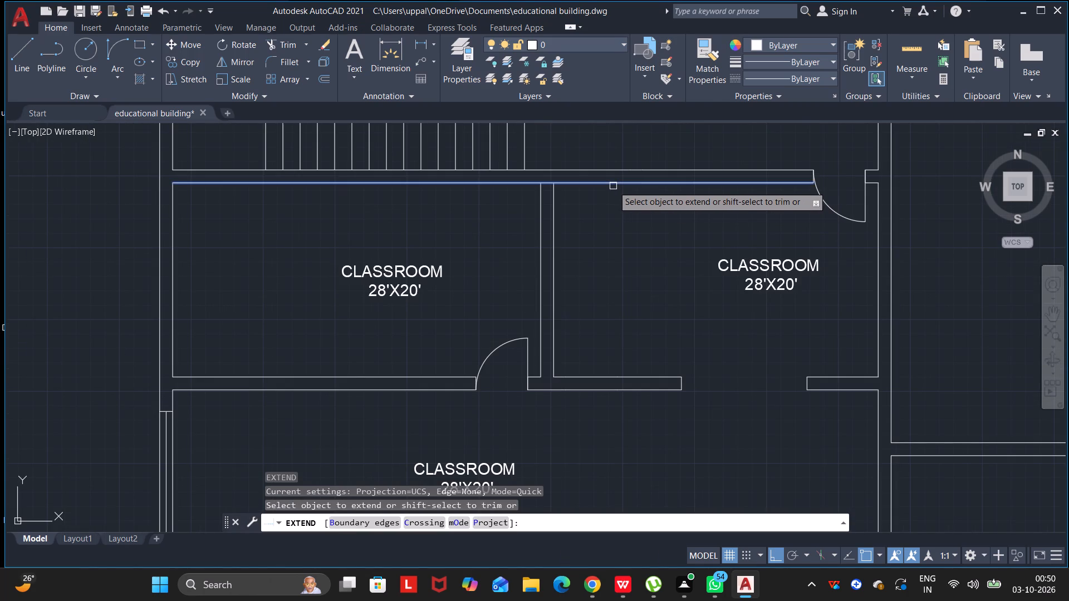
left_click(613, 185)
key("Escape")
key("Escape")
key("Escape")
key("Escape")
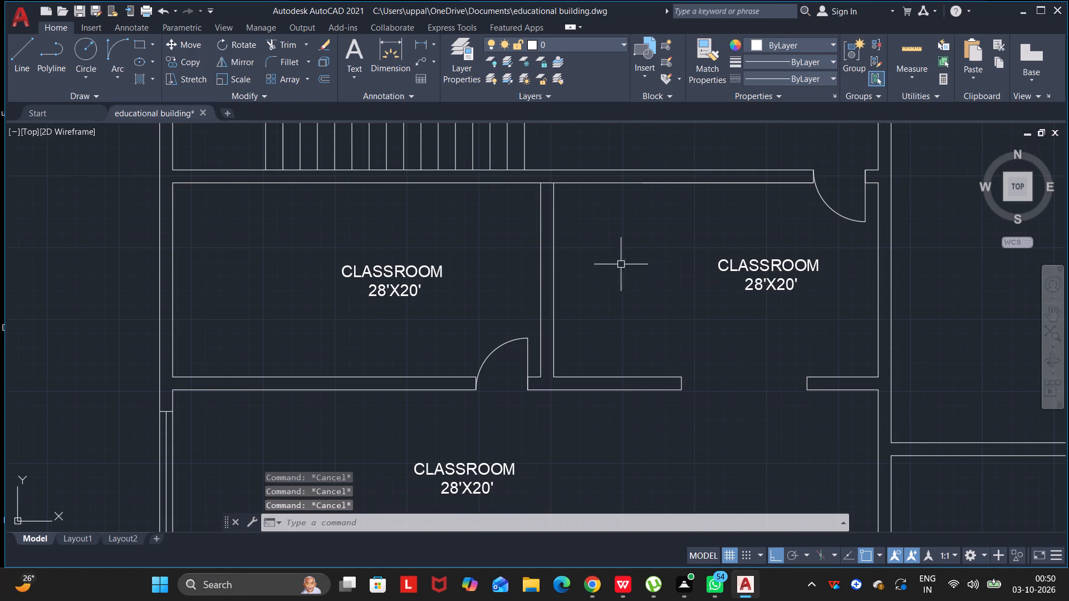
key("Escape")
key("Escape")
key("Escape")
Trim the inner wall line between the two partition lines where the classroom partition meets the wall below the staircase.
scroll(607, 287, "down", 2)
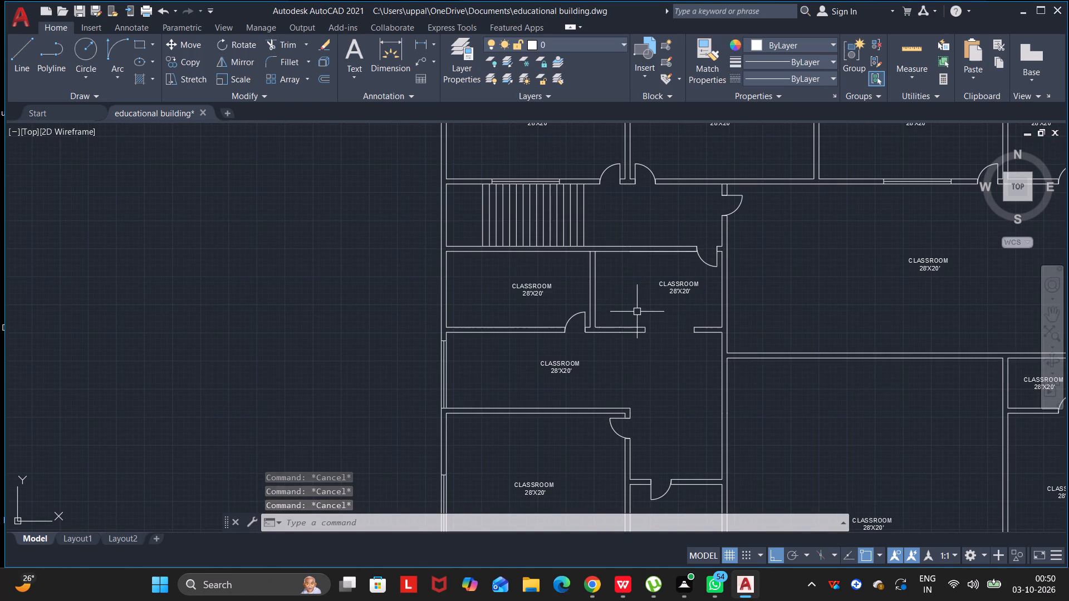
scroll(578, 260, "up", 3)
left_click(278, 40)
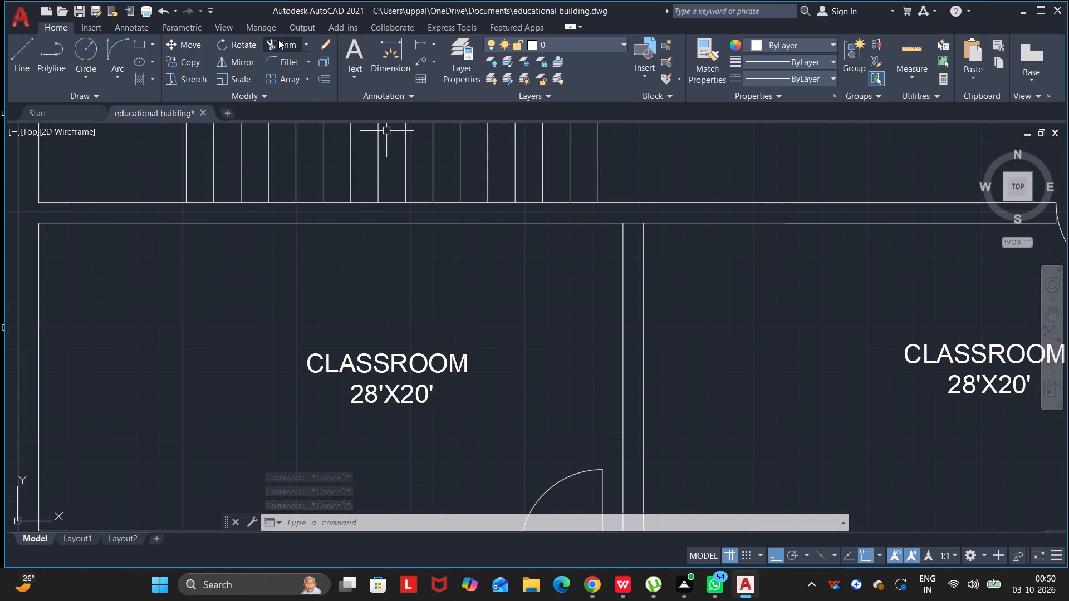
left_click(631, 224)
key("Escape")
key("Escape")
key("Escape")
key("Escape")
key("Escape")
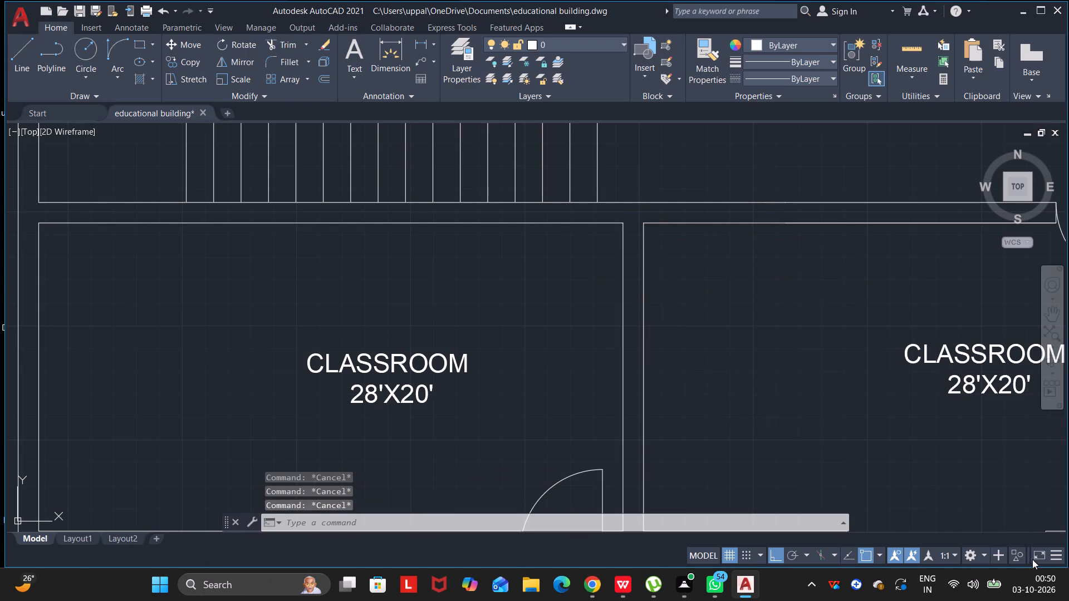
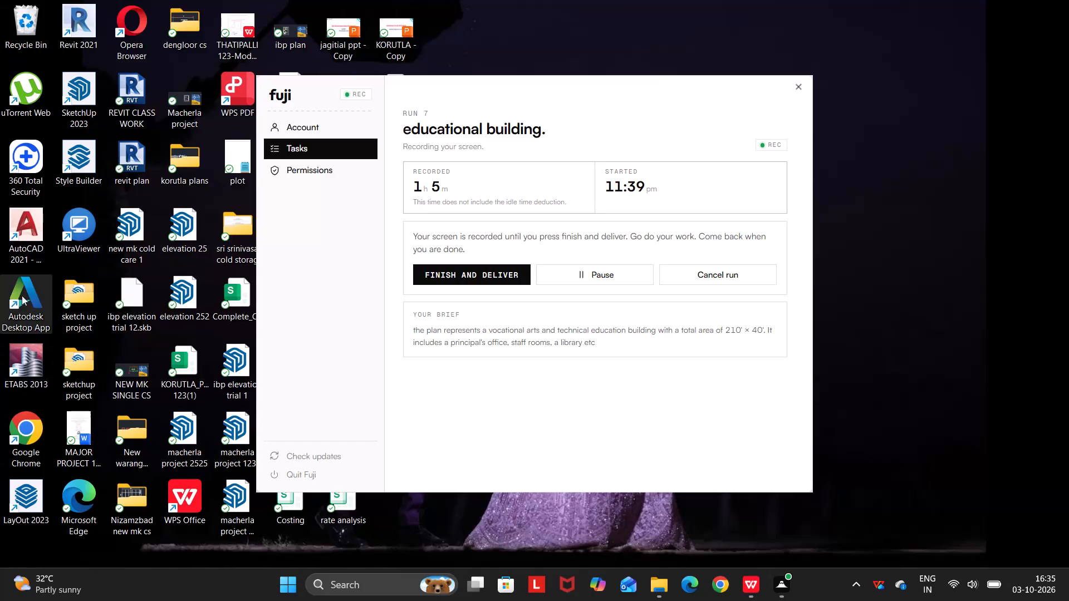
Launch AutoCAD 2021 and open the recent drawing "educational building".
triple_click(27, 209)
left_click(27, 209)
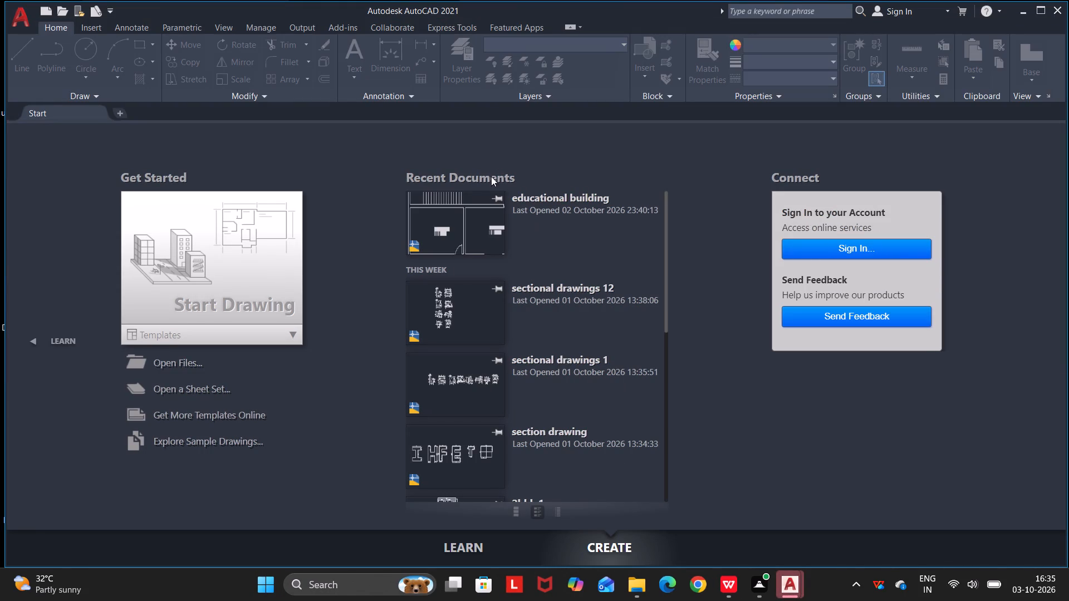
triple_click(462, 234)
double_click(462, 234)
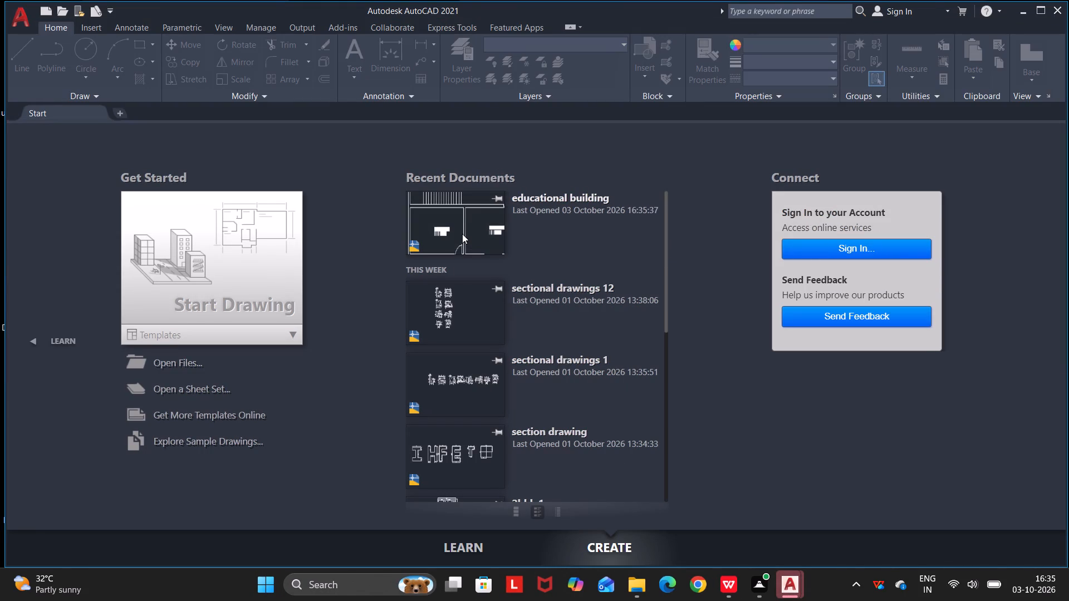
Examine the floor plan's overall layout and the classroom labels in the northern row of rooms and around the staircase.
scroll(531, 370, "down", 9)
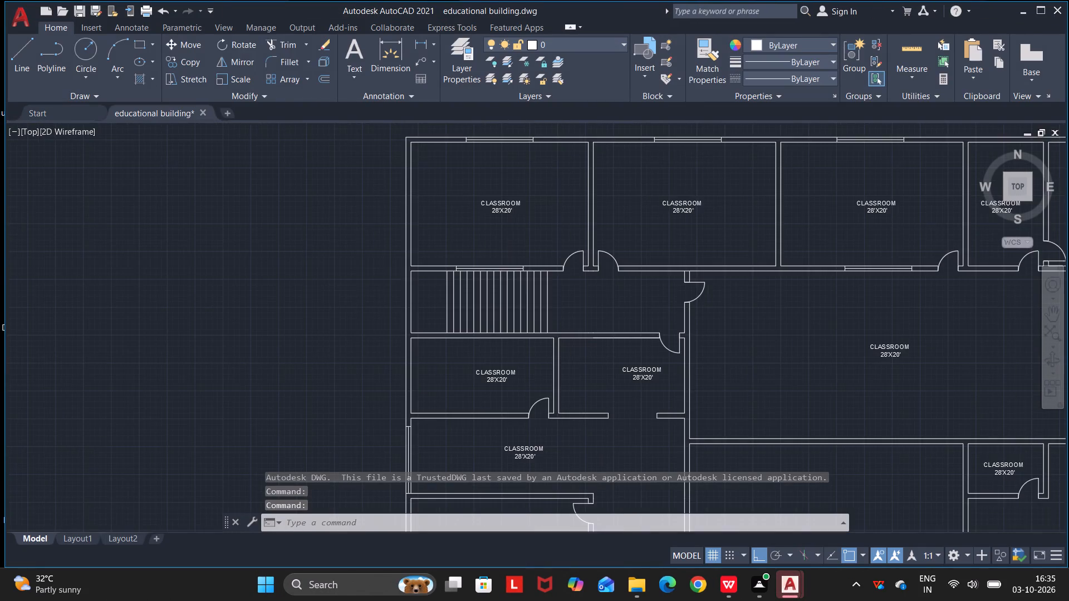
scroll(626, 326, "down", 1)
scroll(619, 333, "up", 1)
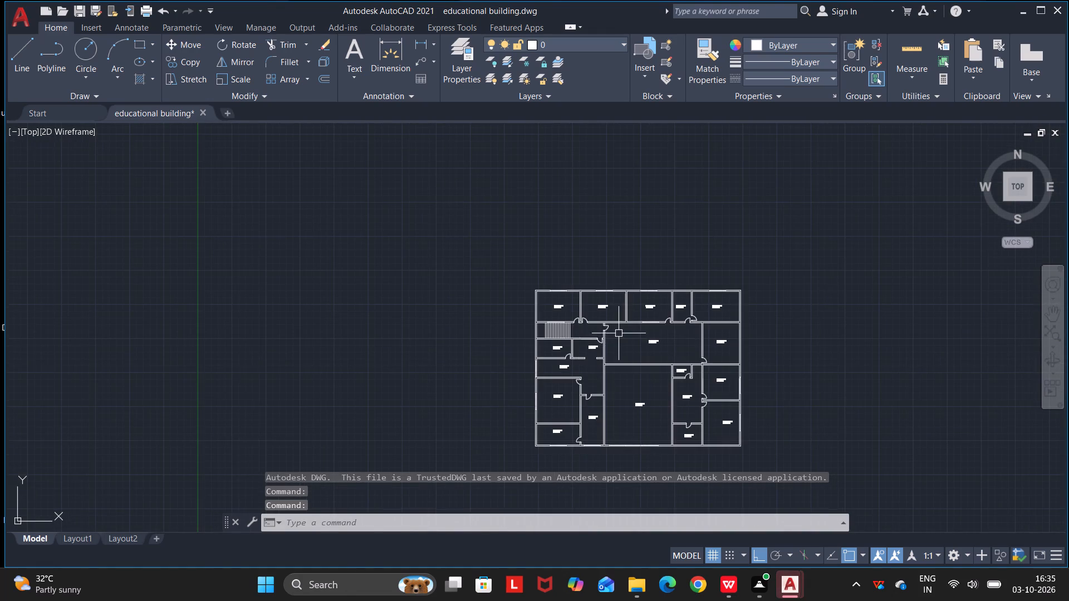
scroll(619, 333, "up", 2)
middle_click_drag(417, 263, 378, 289)
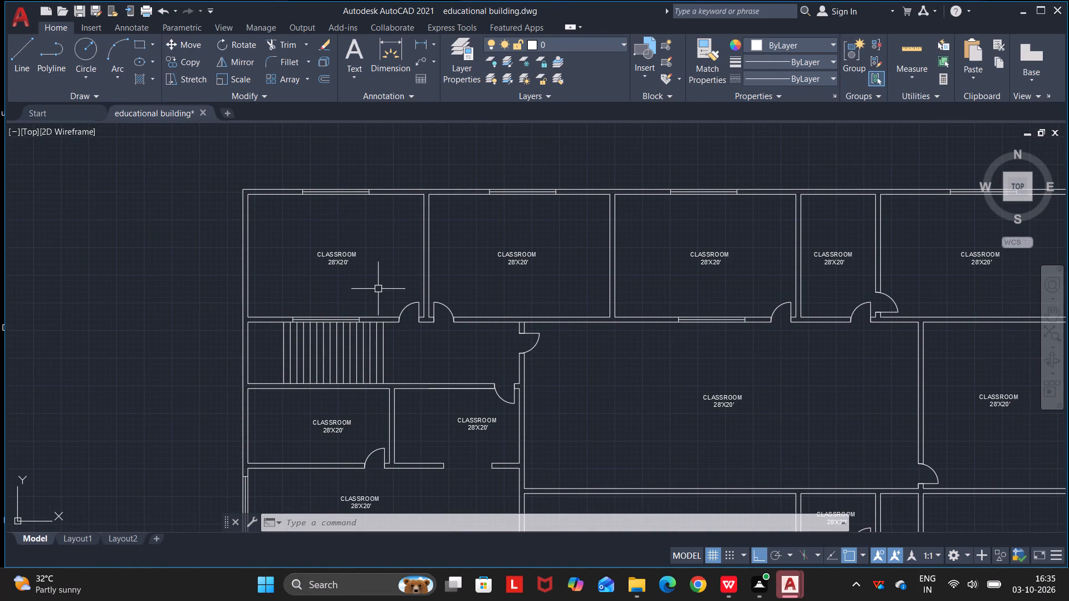
scroll(360, 268, "up", 2)
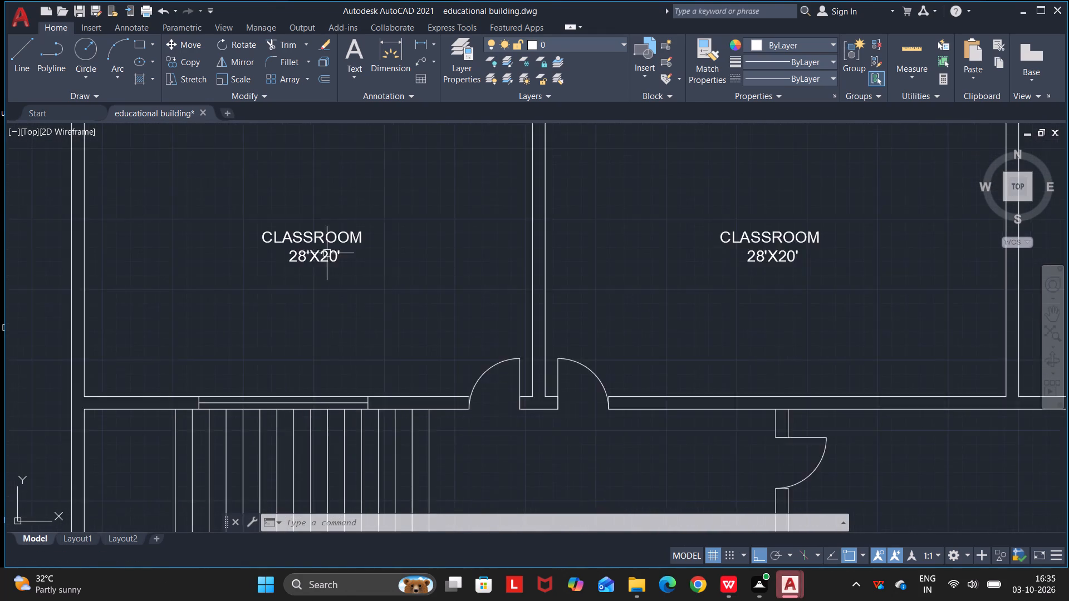
scroll(325, 251, "up", 1)
middle_click_drag(318, 242, 323, 272)
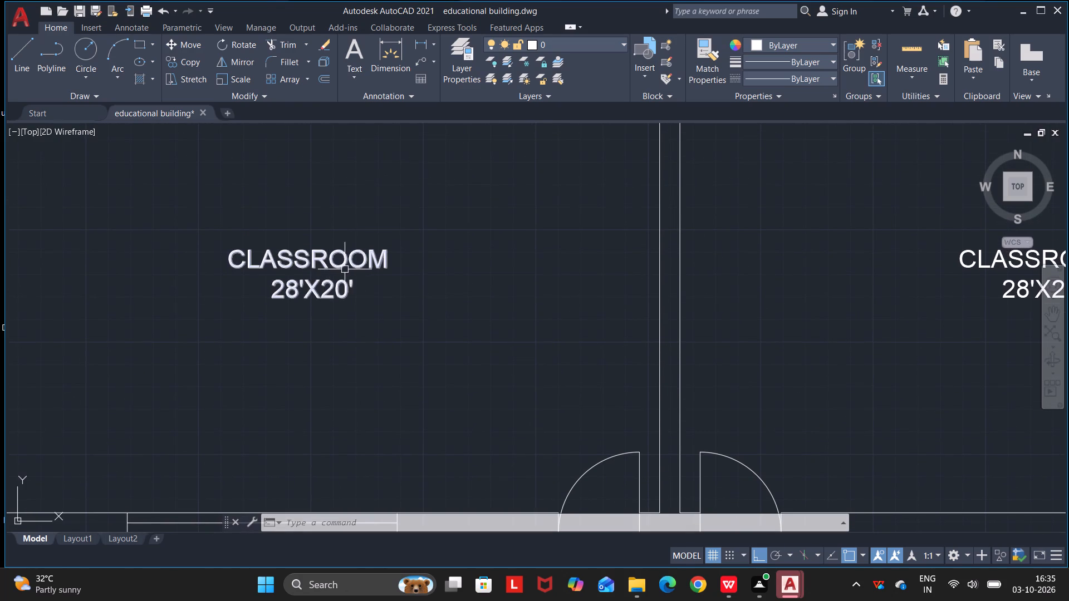
key("Escape")
key("Escape")
key("Escape")
key("Escape")
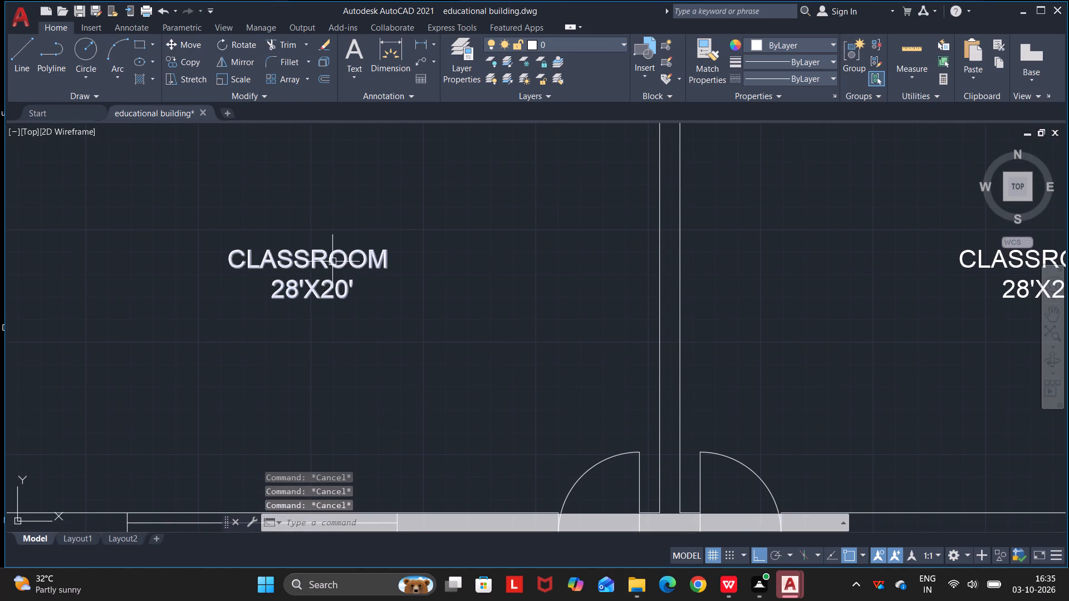
scroll(445, 307, "down", 3)
middle_click_drag(509, 316, 297, 269)
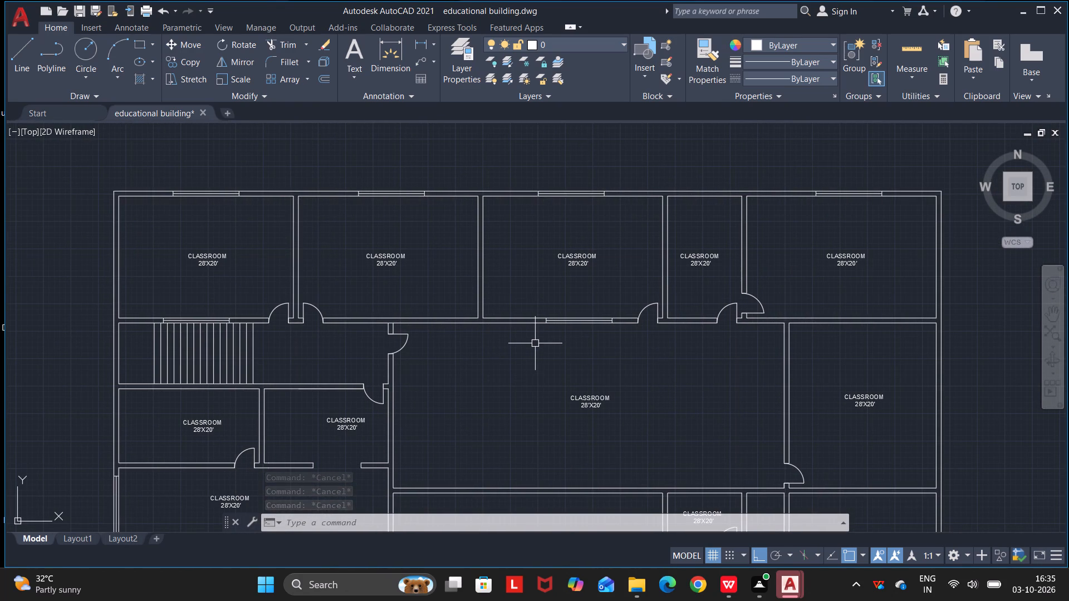
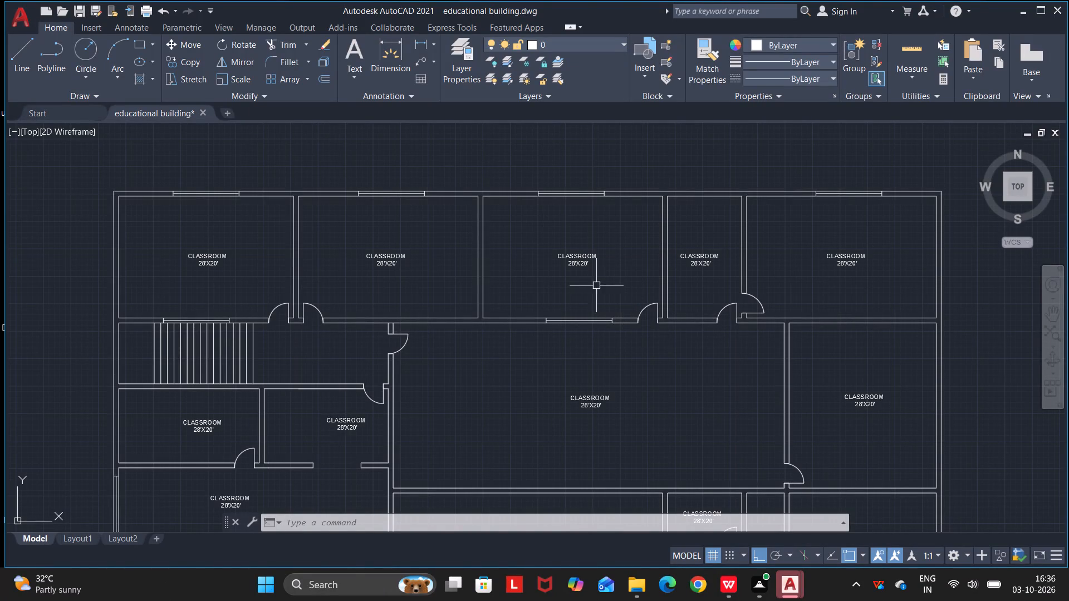
Examine the labels and room widths along the northern row of rooms, from the northwest corner to the northeast corner.
scroll(614, 322, "down", 2)
middle_click_drag(610, 317, 581, 287)
scroll(466, 258, "up", 2)
scroll(457, 285, "down", 1)
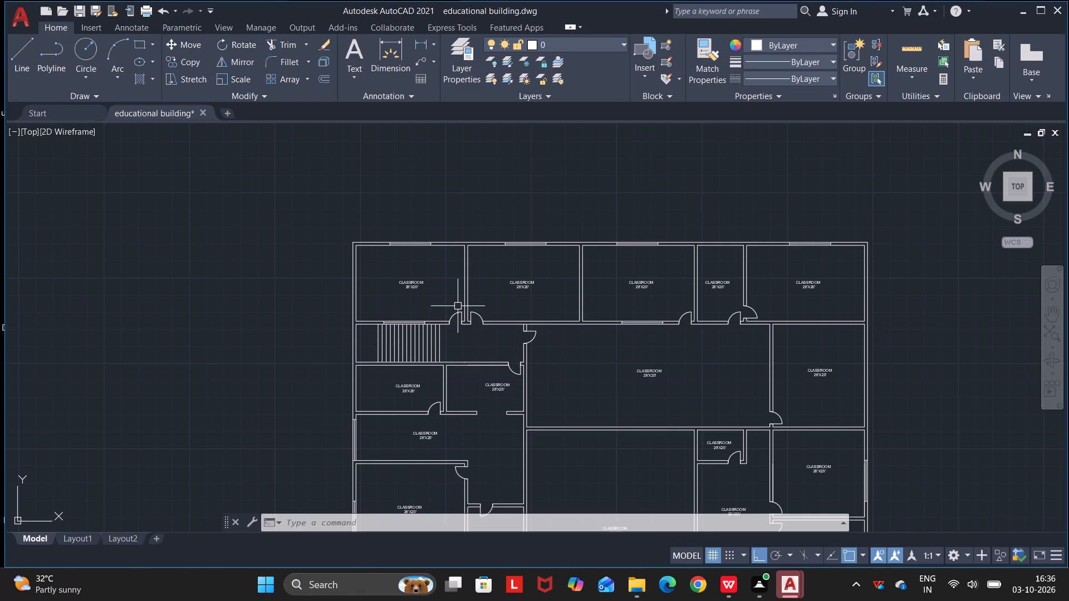
scroll(442, 283, "up", 2)
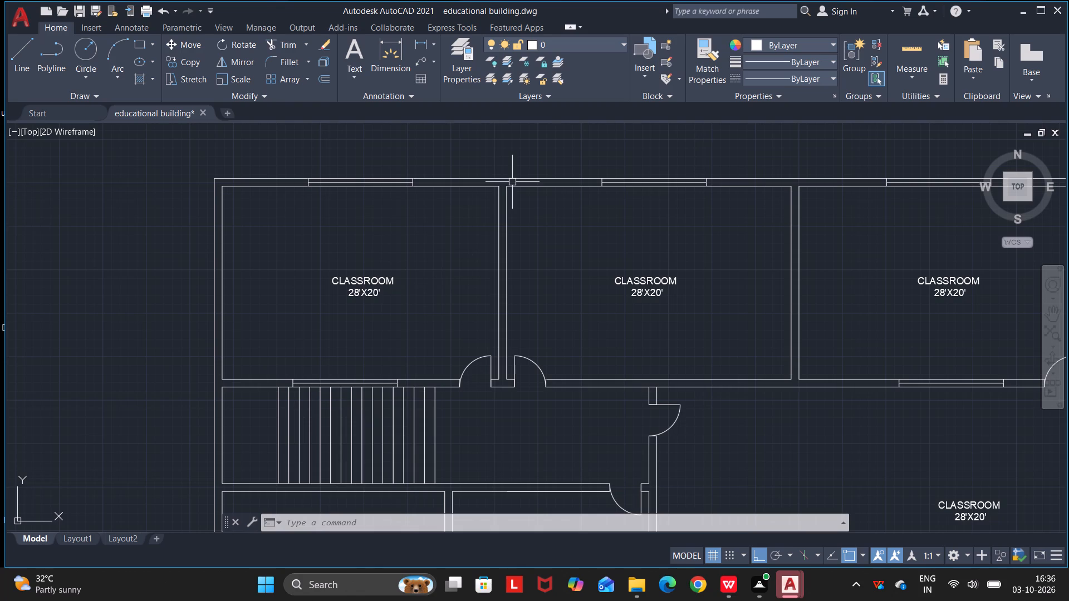
middle_click_drag(669, 326, 665, 324)
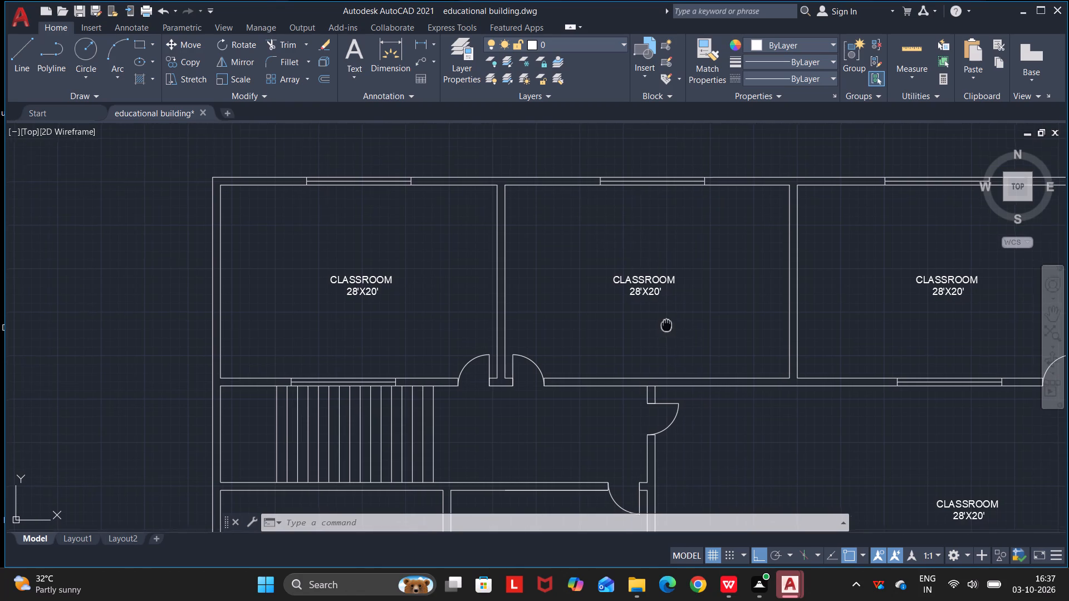
middle_click_drag(665, 324, 336, 317)
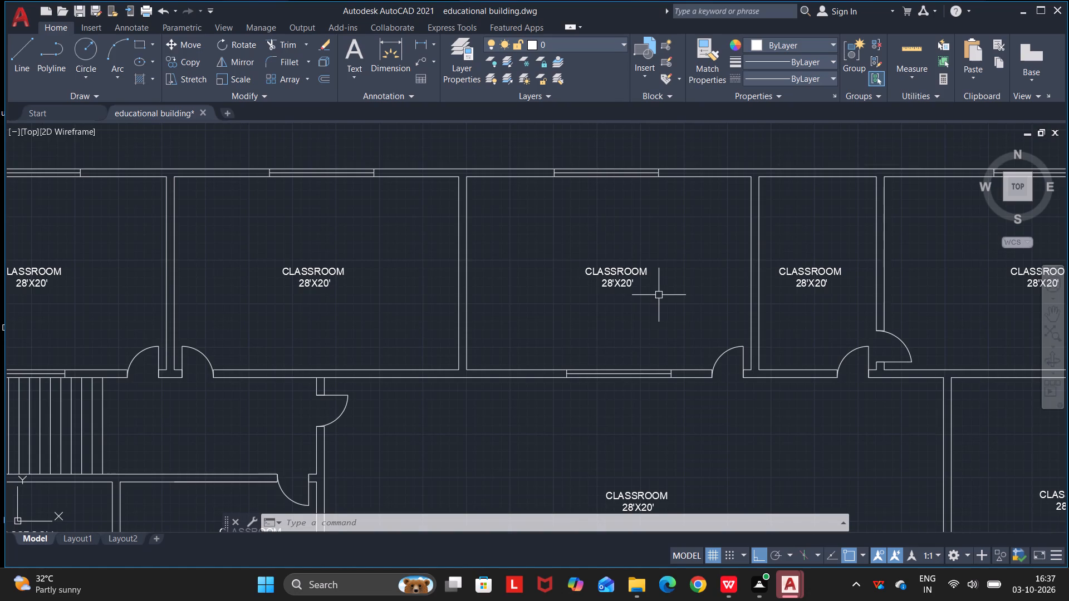
scroll(703, 303, "down", 1)
middle_click_drag(758, 300, 509, 291)
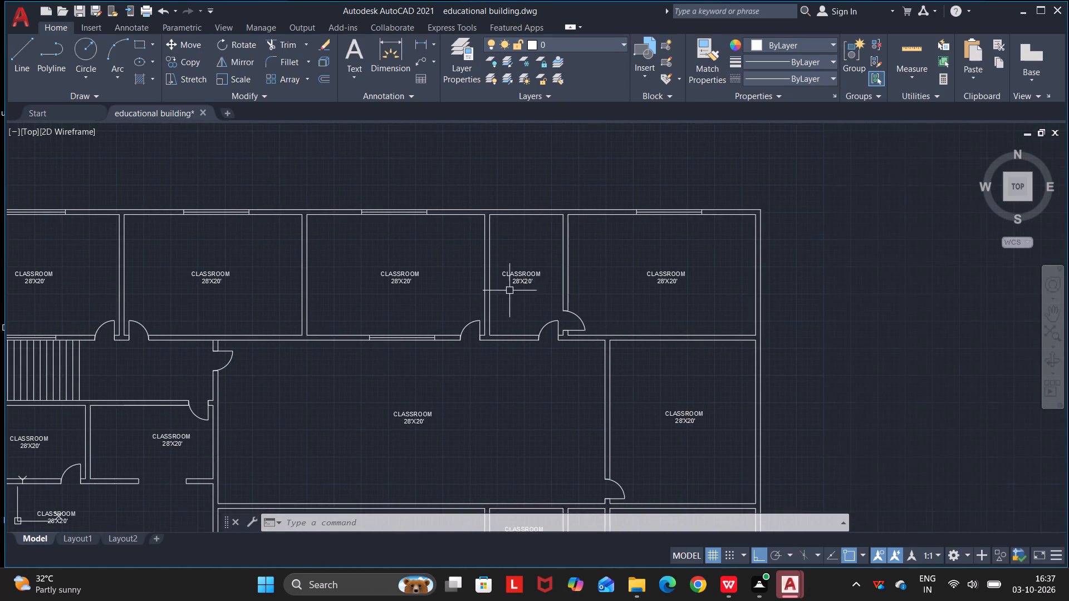
Change the room name in the narrow northern room's label from CLASSROOM to LIBRARY.
scroll(514, 277, "up", 1)
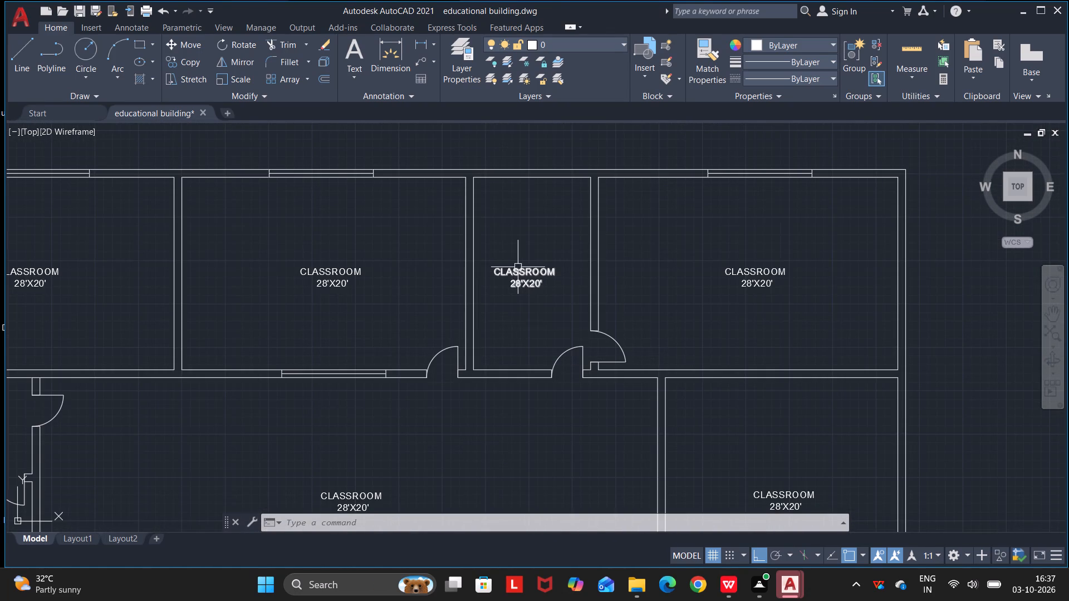
scroll(523, 263, "up", 2)
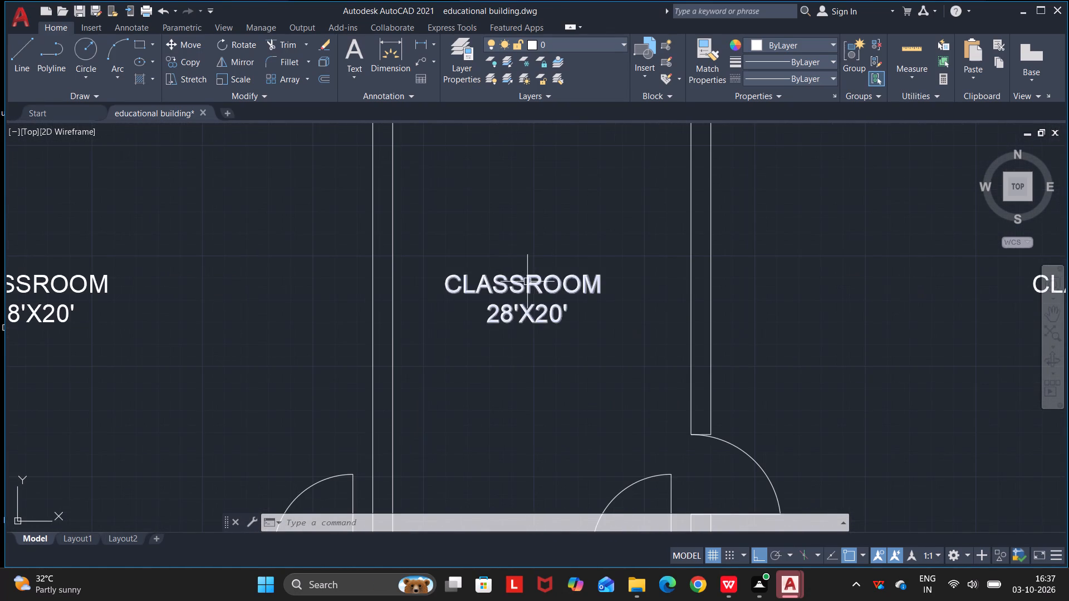
triple_click(527, 283)
left_click(616, 283)
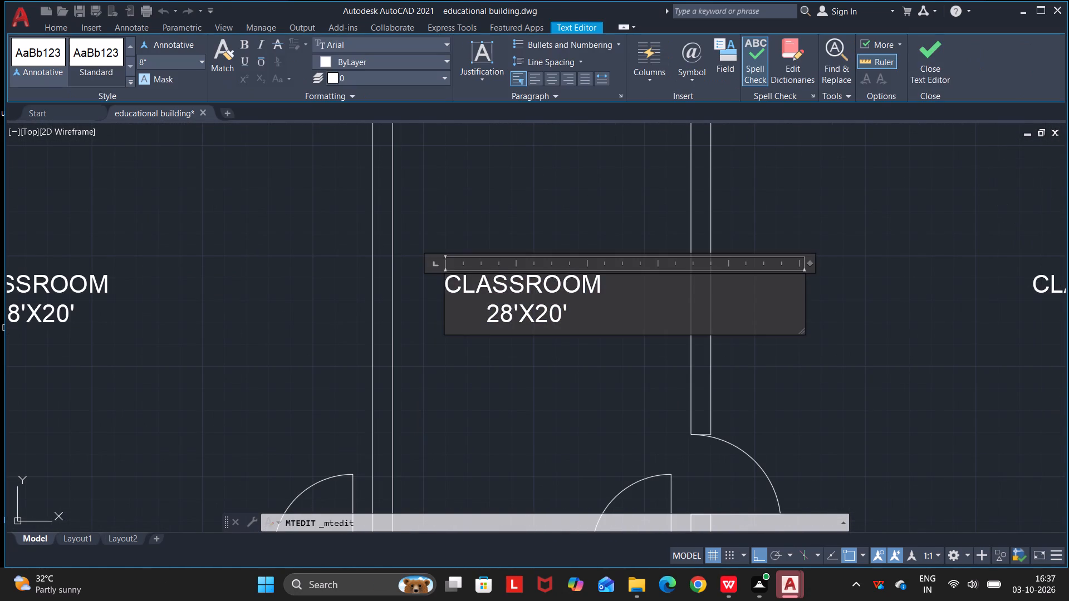
key("BackSpace")
key("BackSpace")
key("BackSpace")
key("BackSpace")
key("BackSpace")
key("BackSpace")
key("BackSpace")
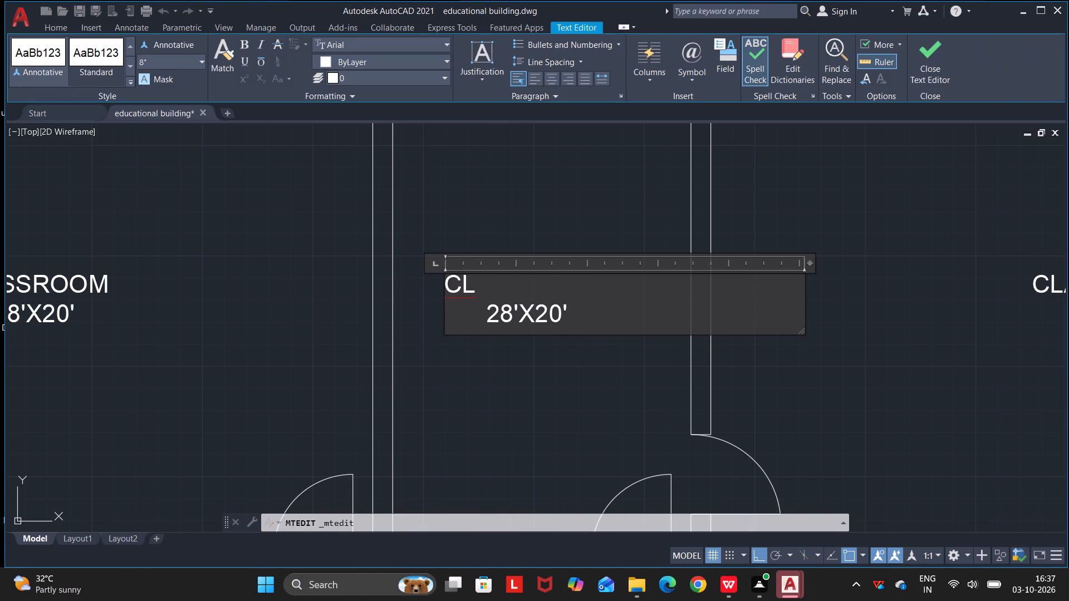
key("BackSpace")
key("BackSpace")
type("LIBRARY")
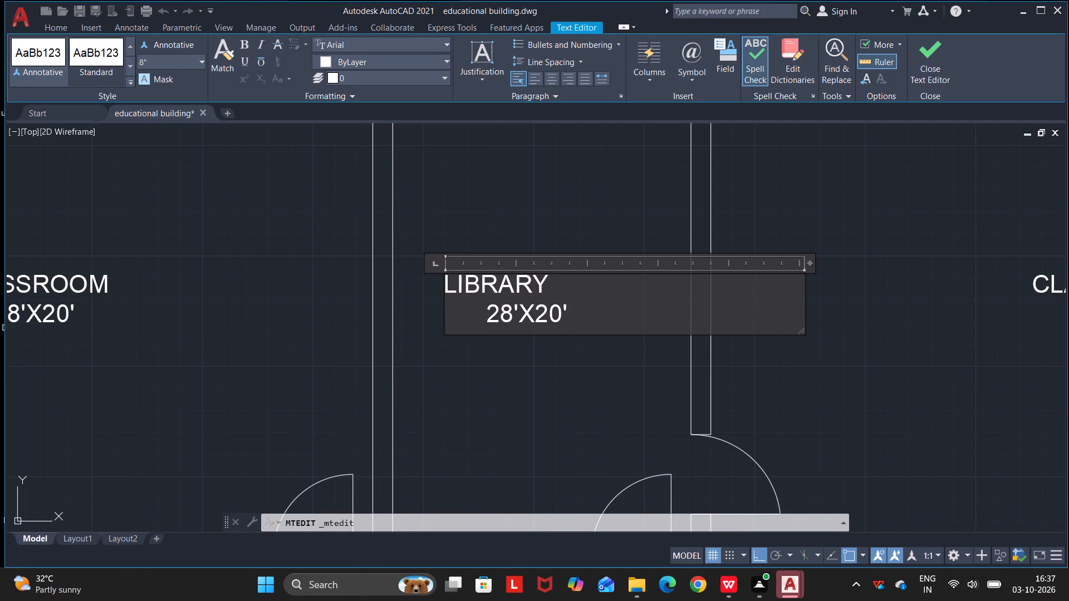
Remove leading spaces from the LIBRARY label's size line so it sits centred beneath the room name.
scroll(617, 283, "up", 2)
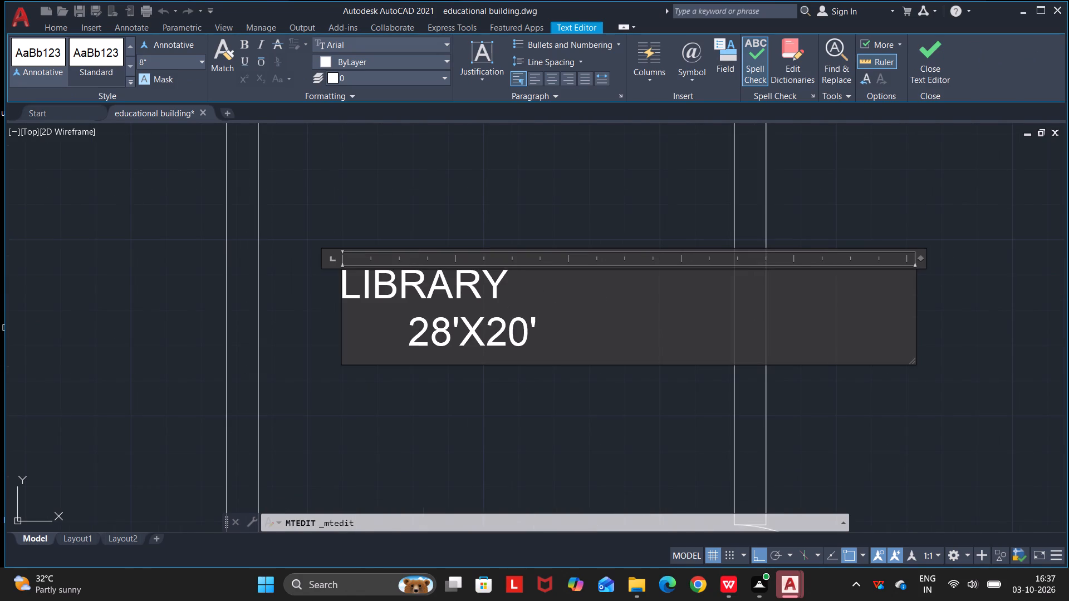
double_click(409, 331)
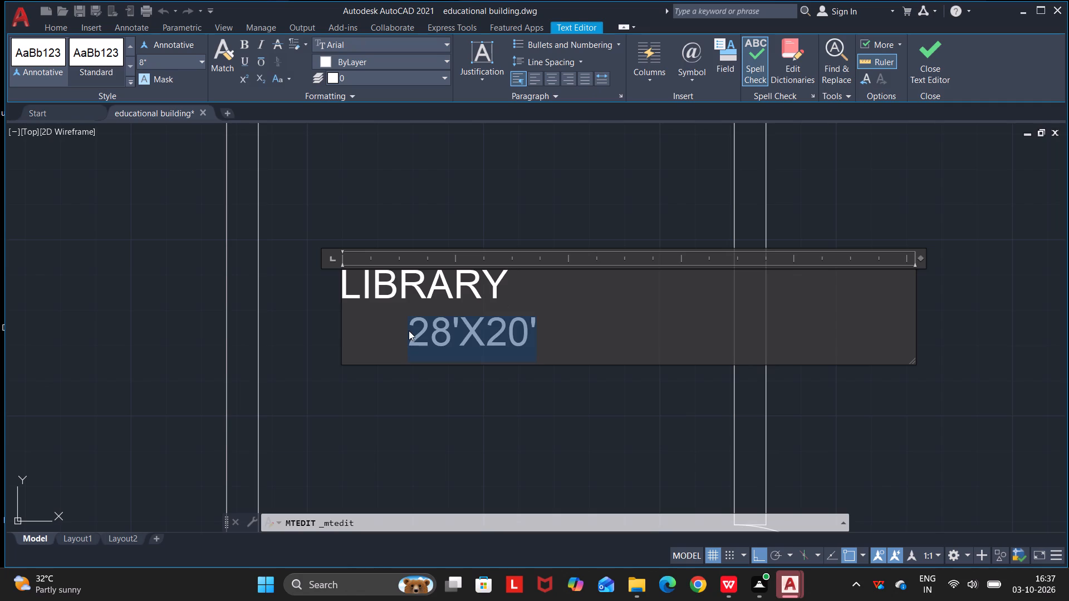
left_click(409, 331)
key("BackSpace")
key("BackSpace")
key("BackSpace")
key("BackSpace")
key("BackSpace")
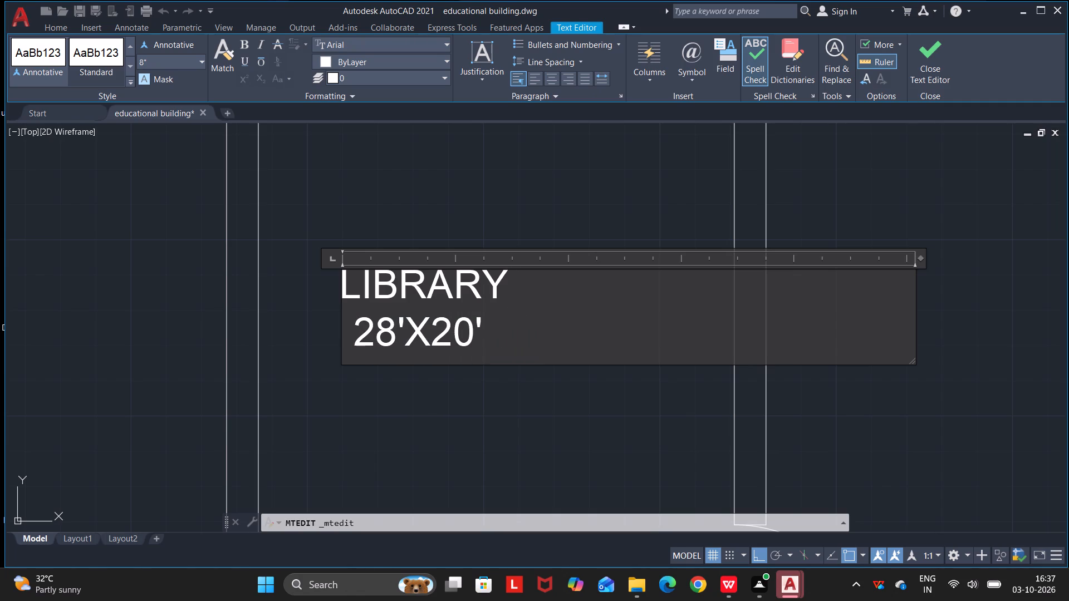
Set the LIBRARY label's size line to 12'X20' and finish editing the text.
left_click(394, 328)
key("BackSpace")
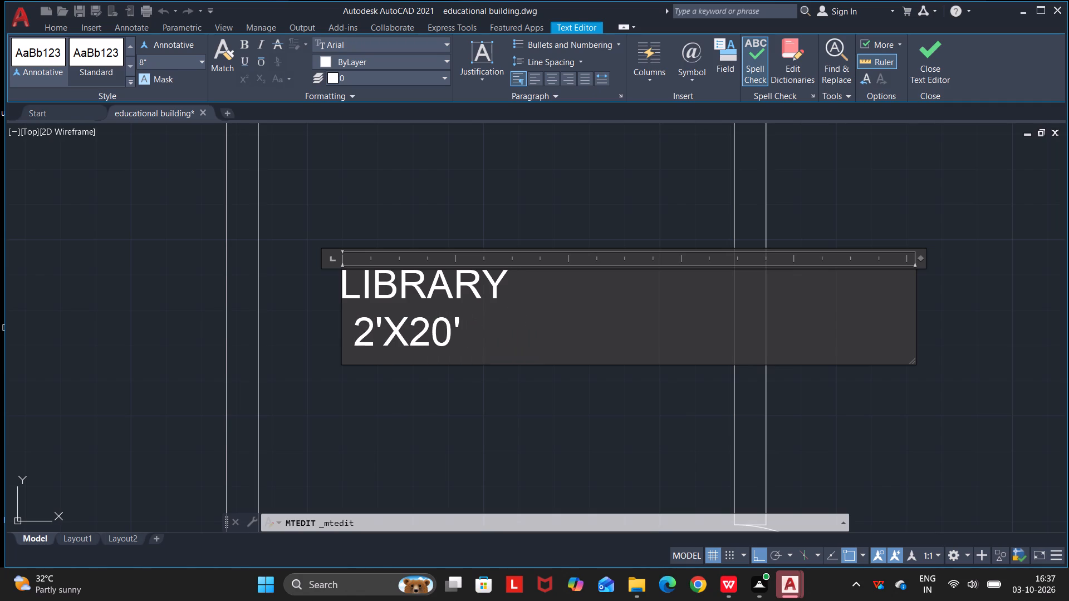
key("BackSpace")
key("1")
key("2")
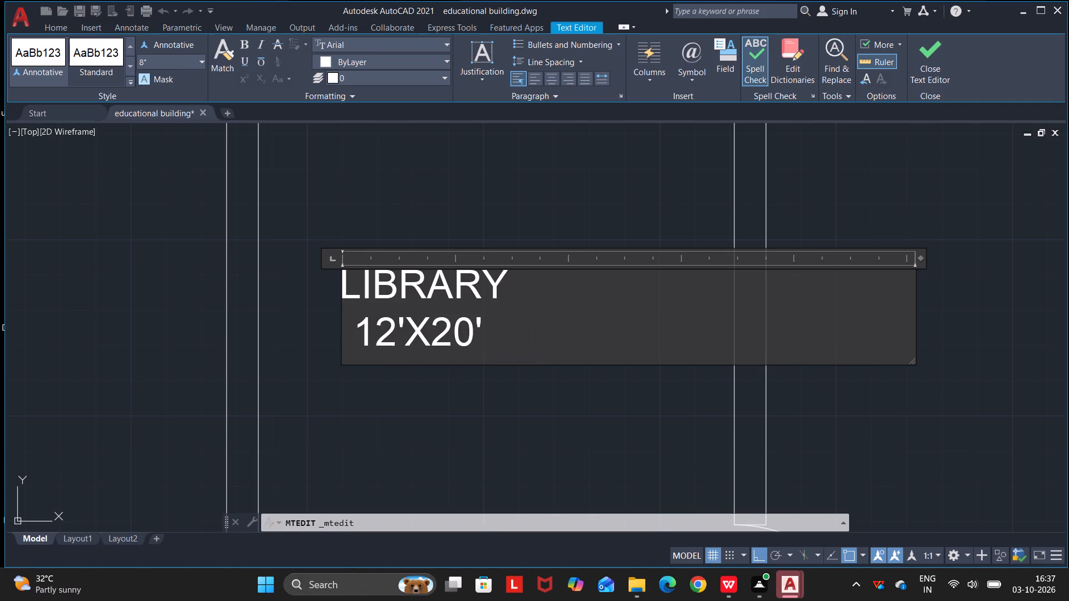
key("apostrophe")
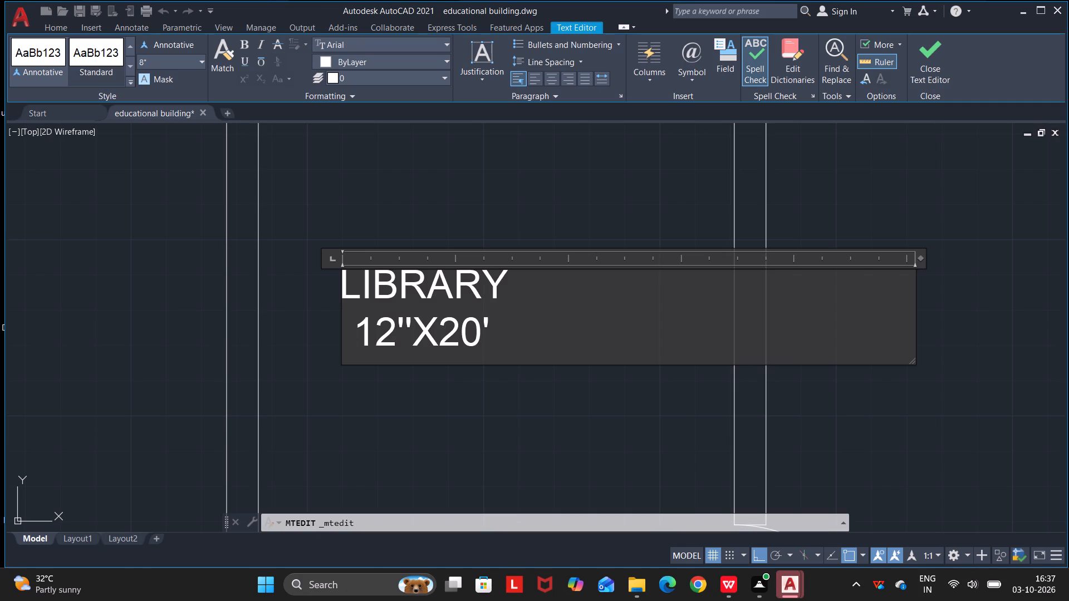
left_click(417, 318)
key("BackSpace")
left_click(481, 216)
Examine the whole floor plan, checking the layout and the labels of the remaining rooms.
scroll(501, 281, "down", 4)
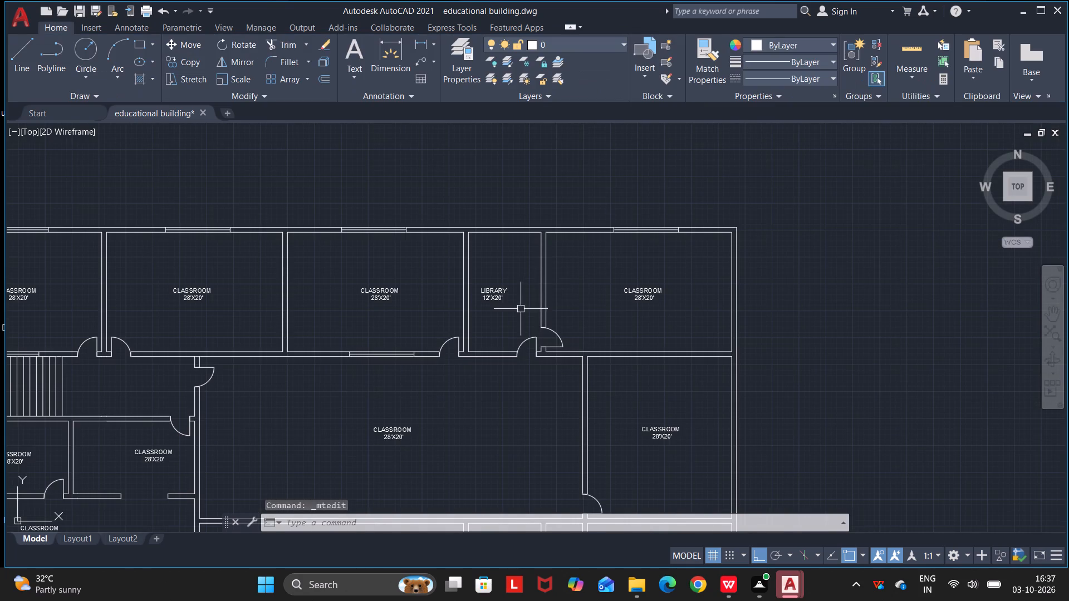
middle_click_drag(563, 294, 463, 280)
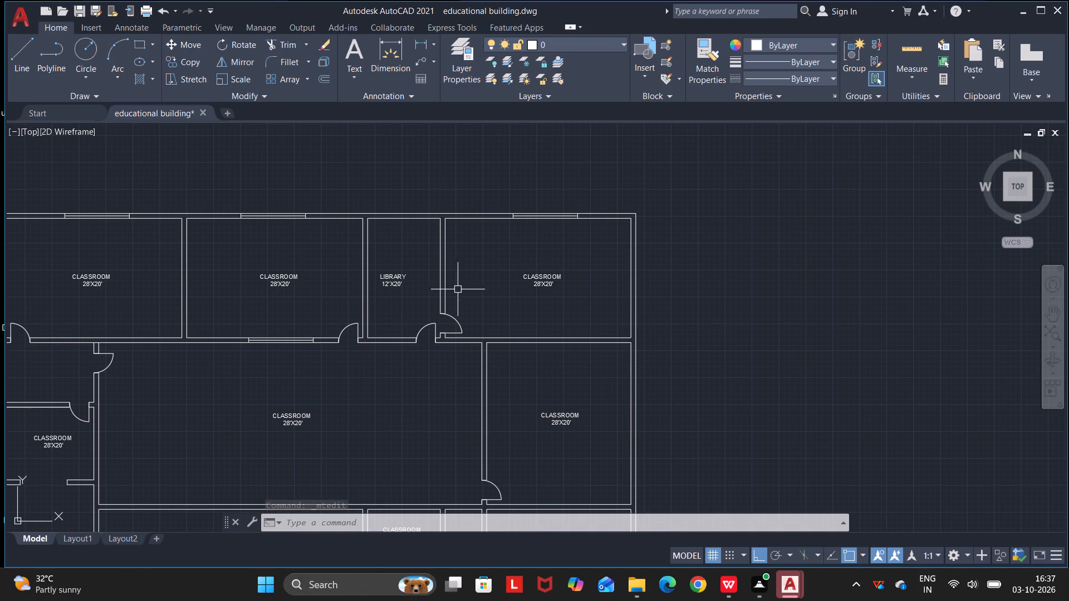
scroll(318, 342, "down", 1)
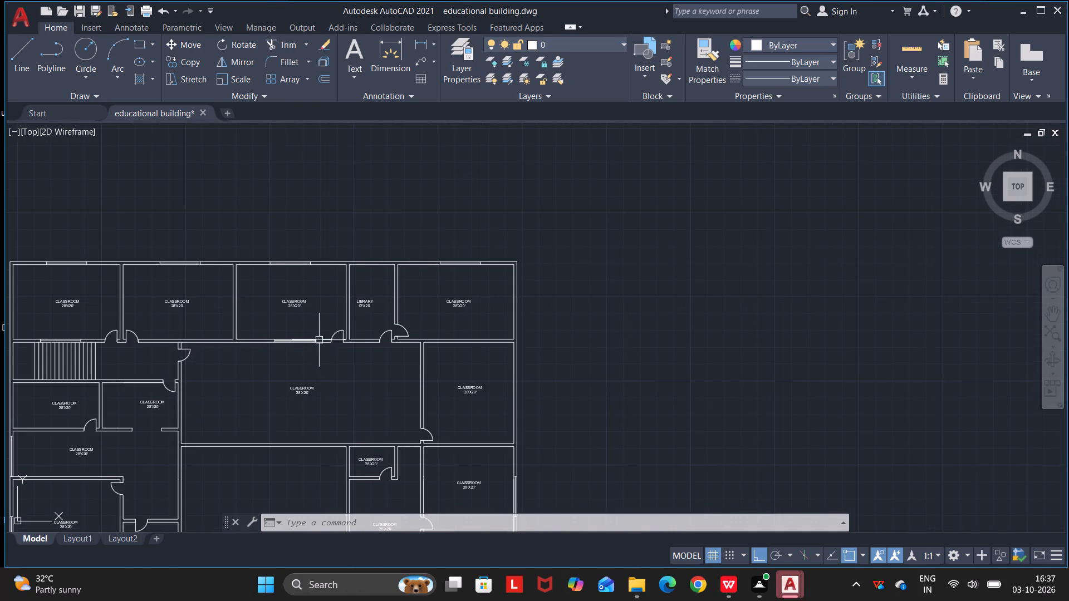
middle_click_drag(323, 337, 472, 288)
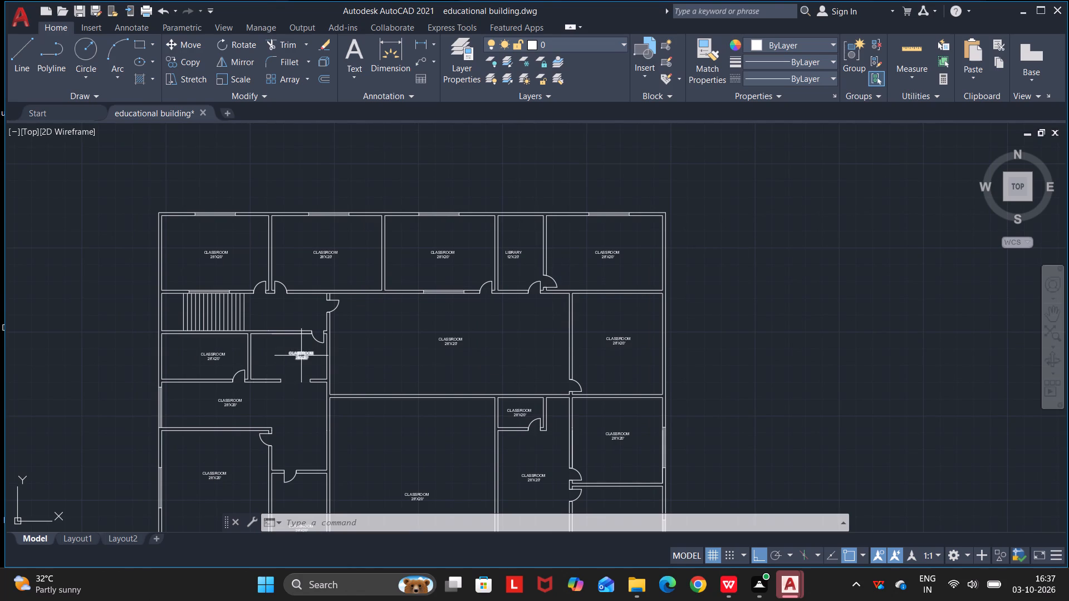
middle_click_drag(300, 357, 423, 259)
middle_click_drag(519, 237, 478, 253)
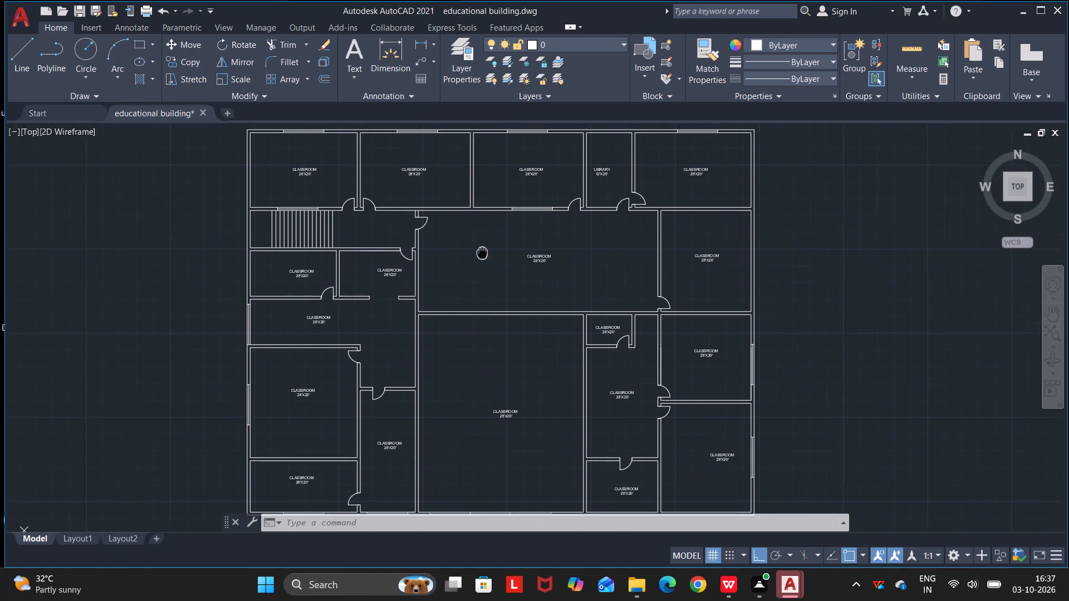
middle_click_drag(478, 253, 472, 255)
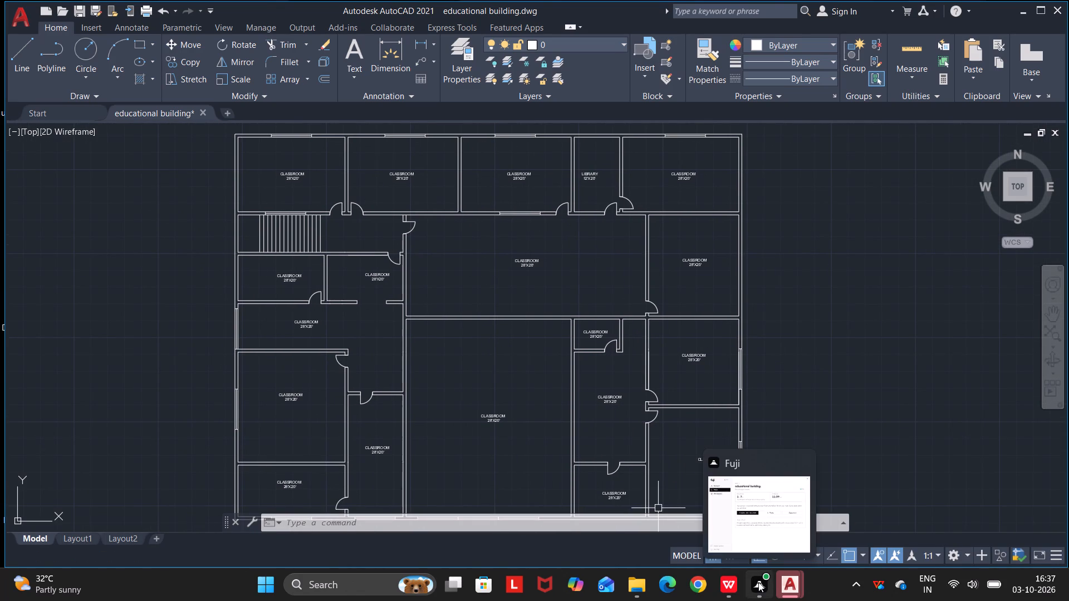
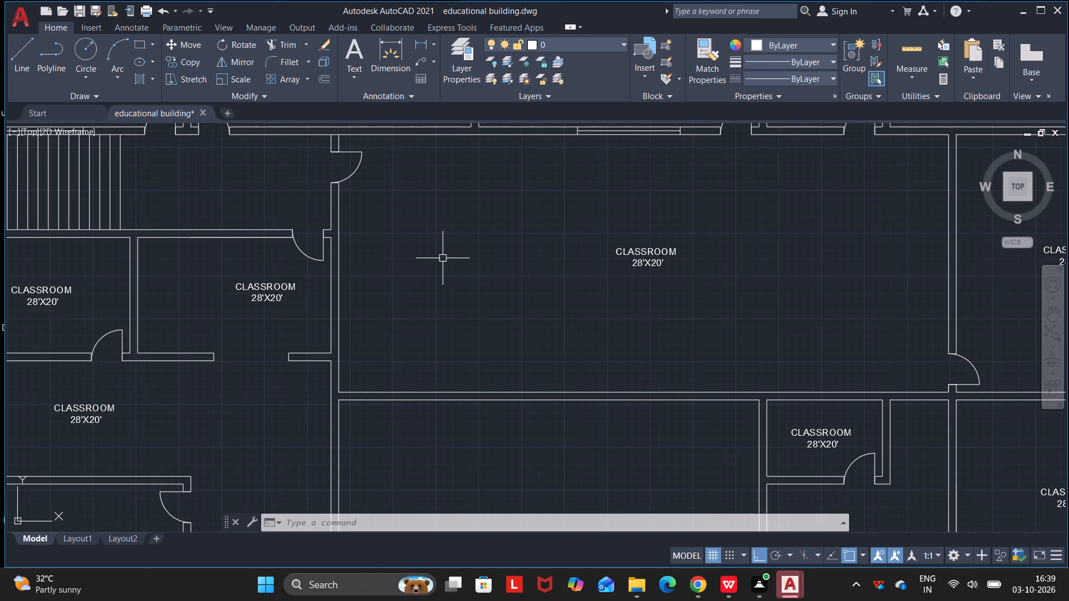
Dimension the northwest classroom's width just above the north wall, from the building's outer corner to the far face of the first partition.
scroll(505, 301, "down", 2)
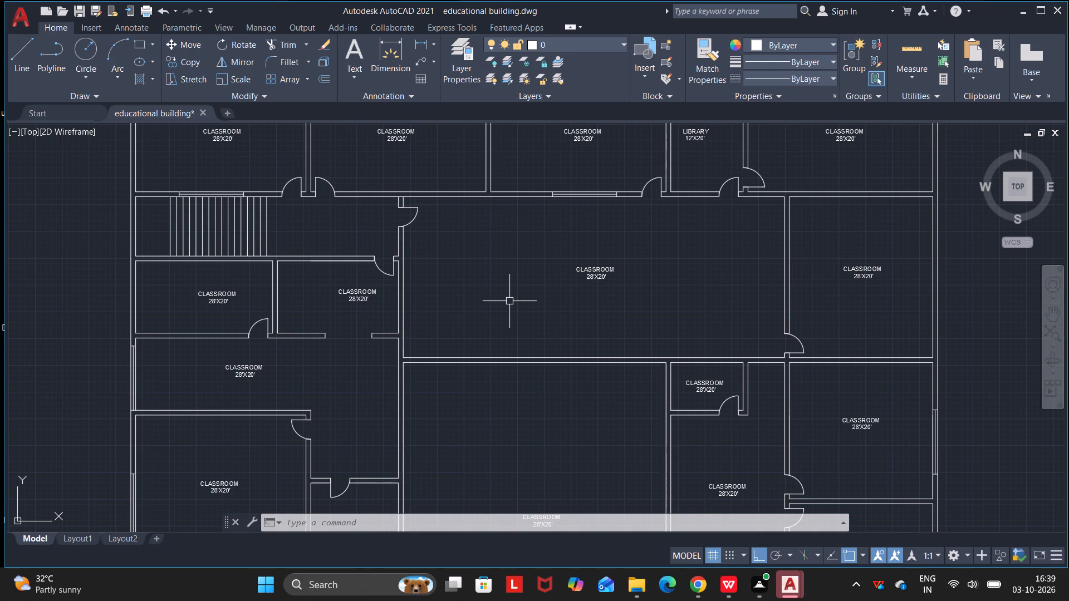
scroll(516, 271, "up", 1)
scroll(535, 235, "down", 2)
middle_click_drag(553, 241, 463, 332)
scroll(684, 263, "up", 2)
scroll(548, 276, "down", 2)
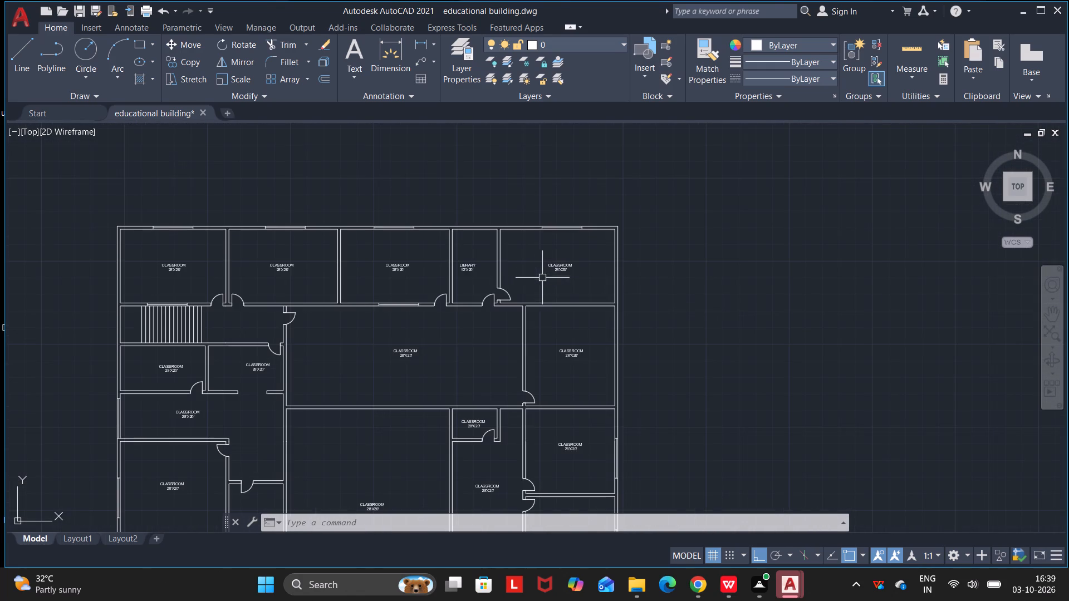
middle_click_drag(260, 286, 612, 299)
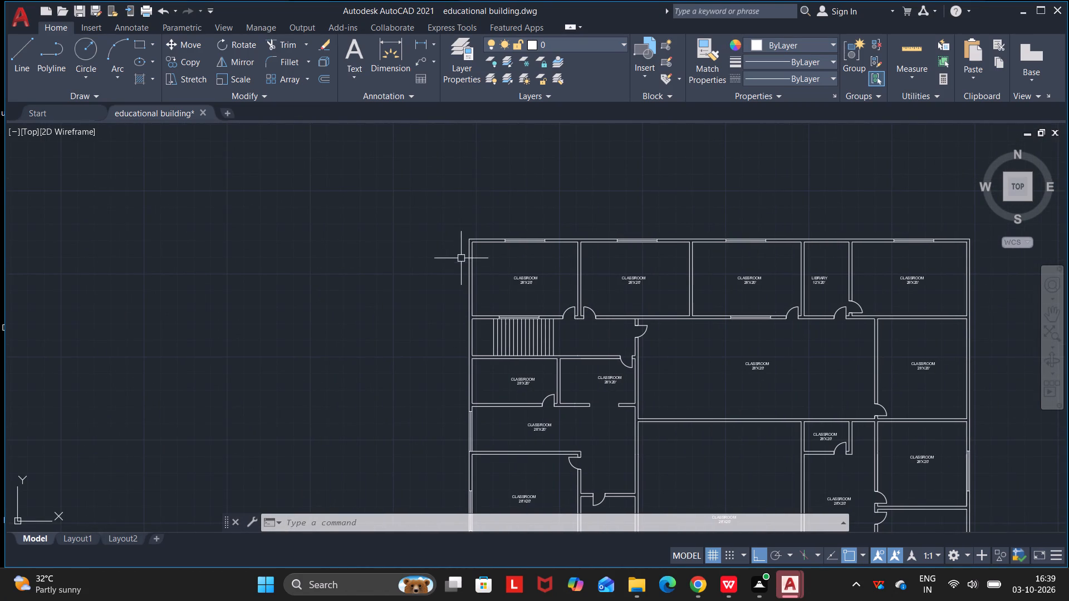
middle_click_drag(470, 199, 341, 193)
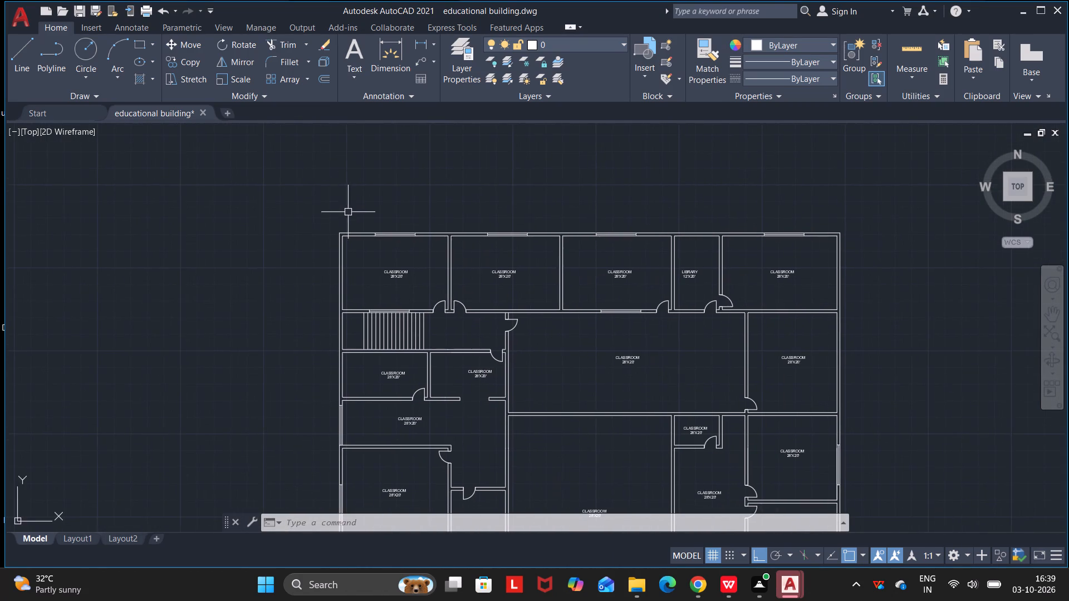
scroll(349, 214, "up", 2)
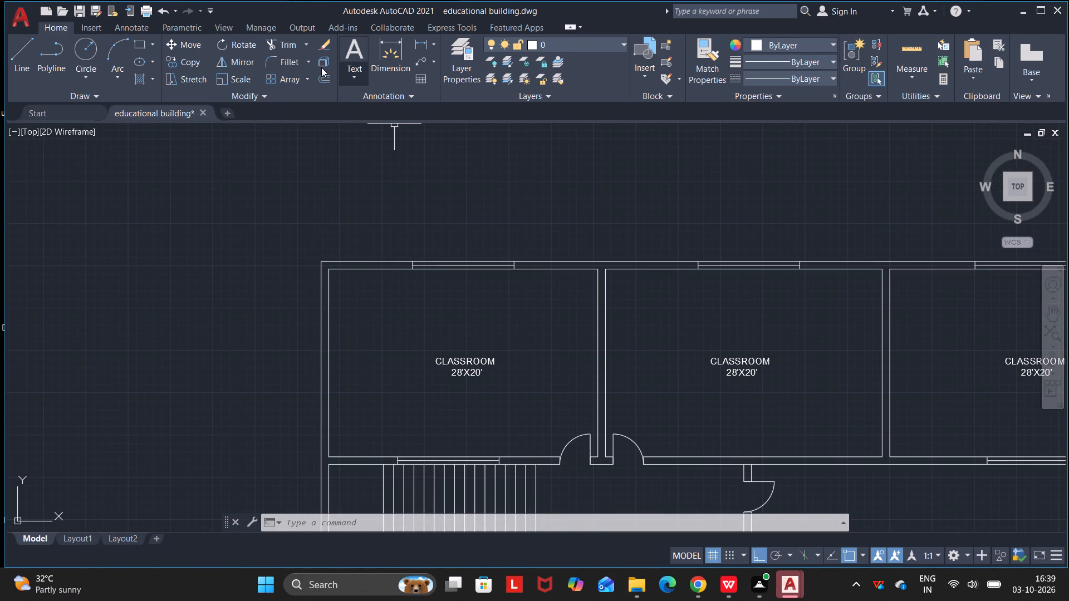
triple_click(390, 49)
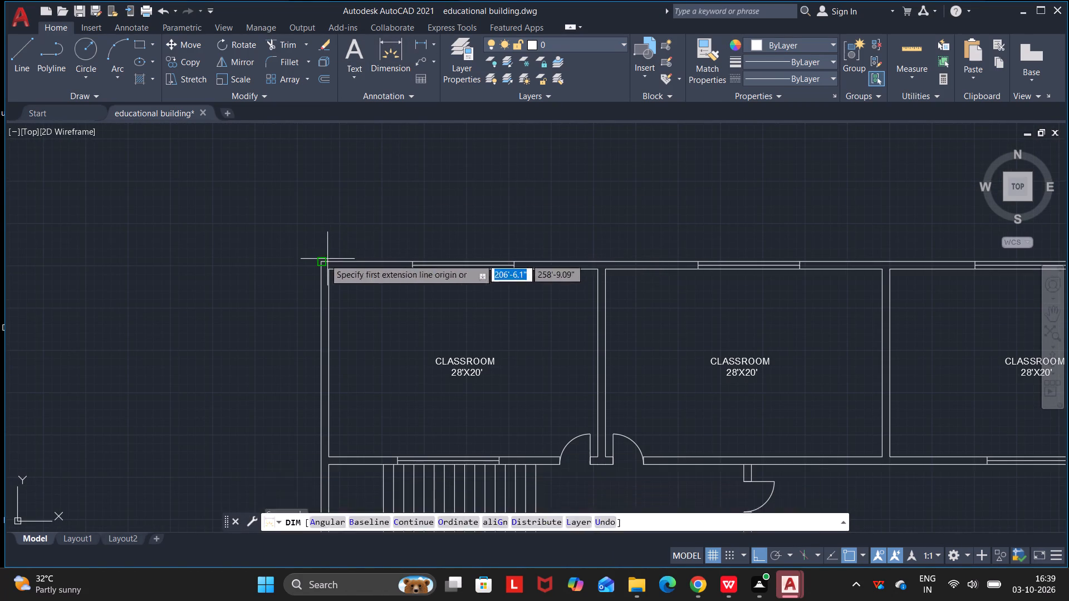
left_click(322, 259)
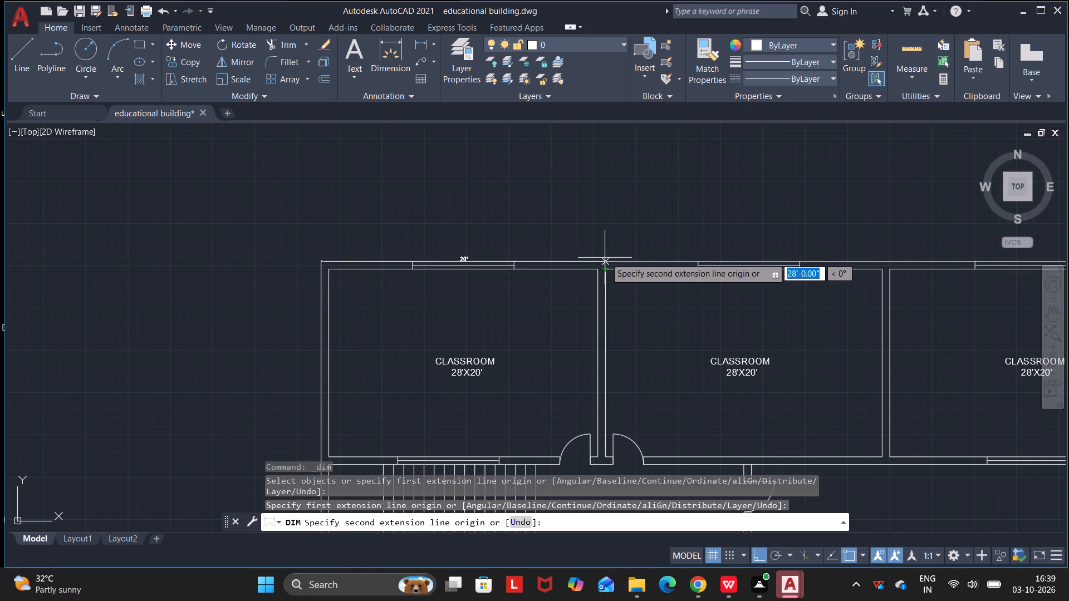
double_click(606, 261)
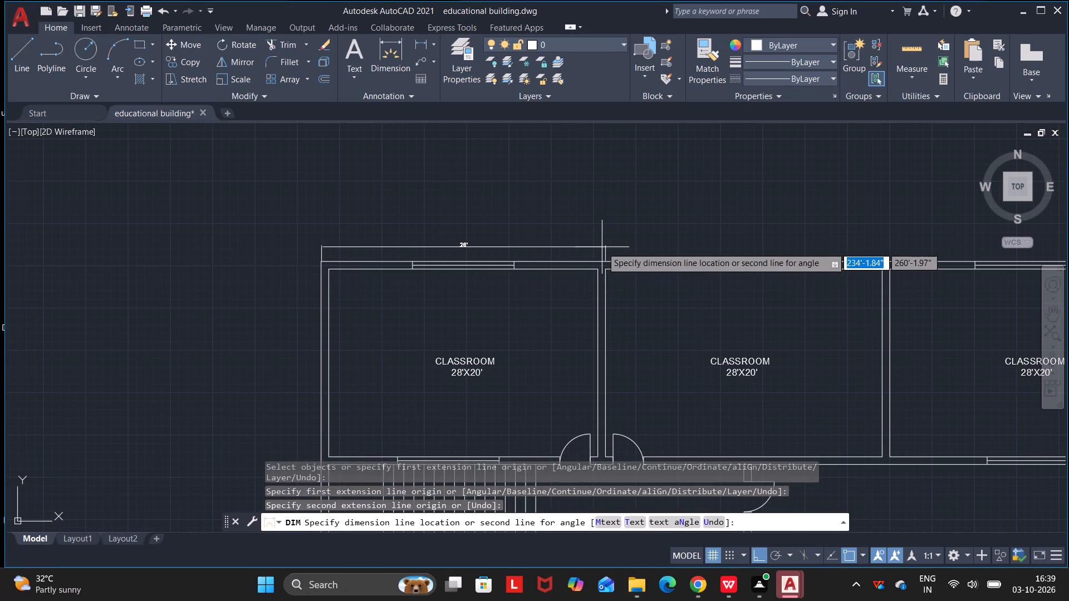
left_click(602, 247)
Dimension the widths of the second and third northern classrooms, aligned with the first dimension above the north wall.
left_click(609, 261)
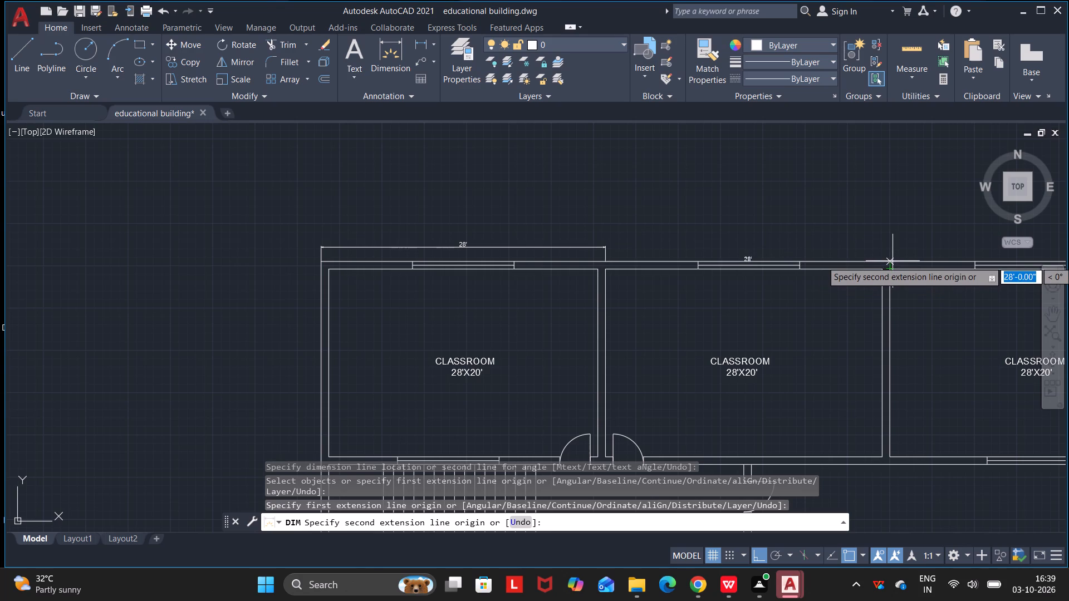
double_click(893, 261)
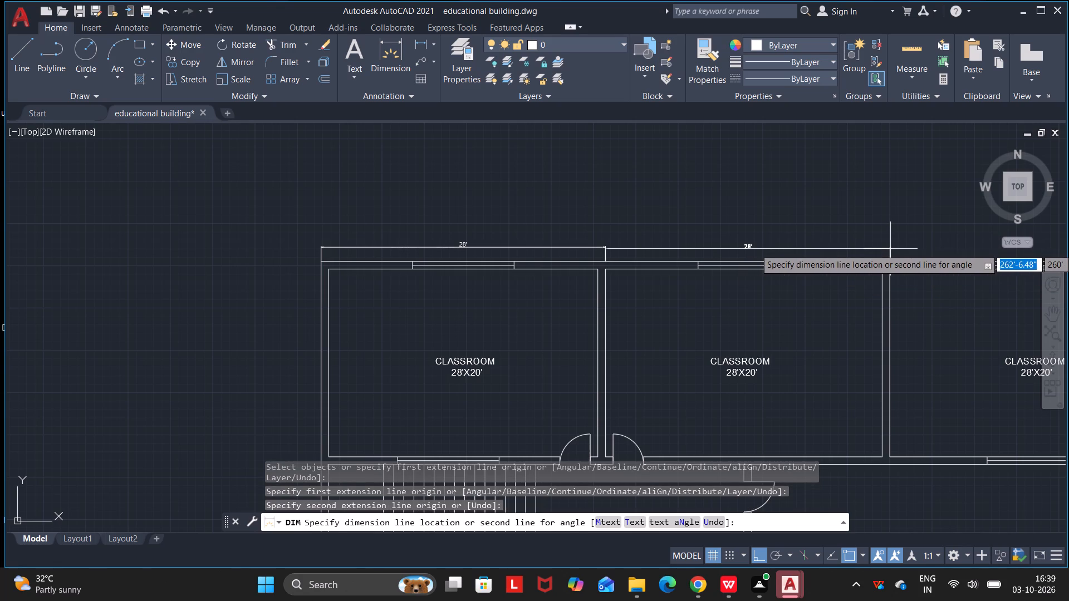
double_click(890, 249)
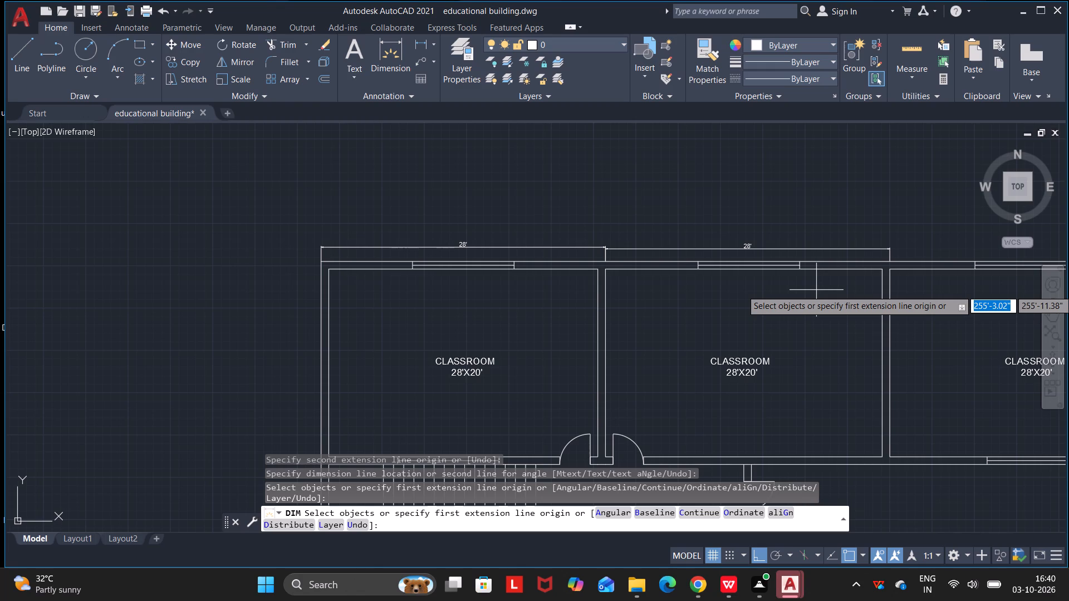
middle_click_drag(828, 198, 632, 180)
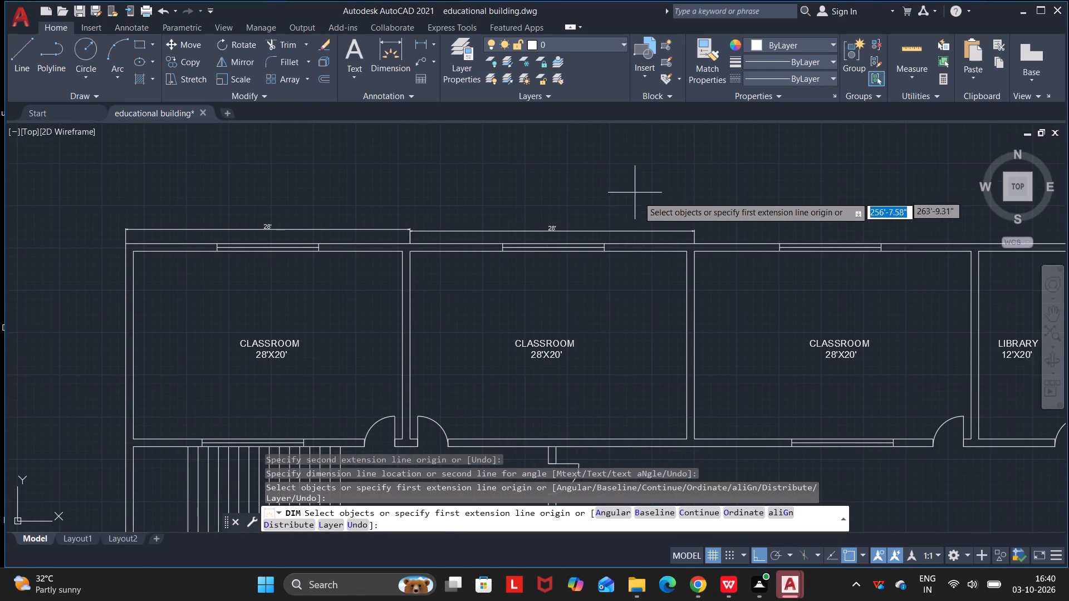
double_click(695, 244)
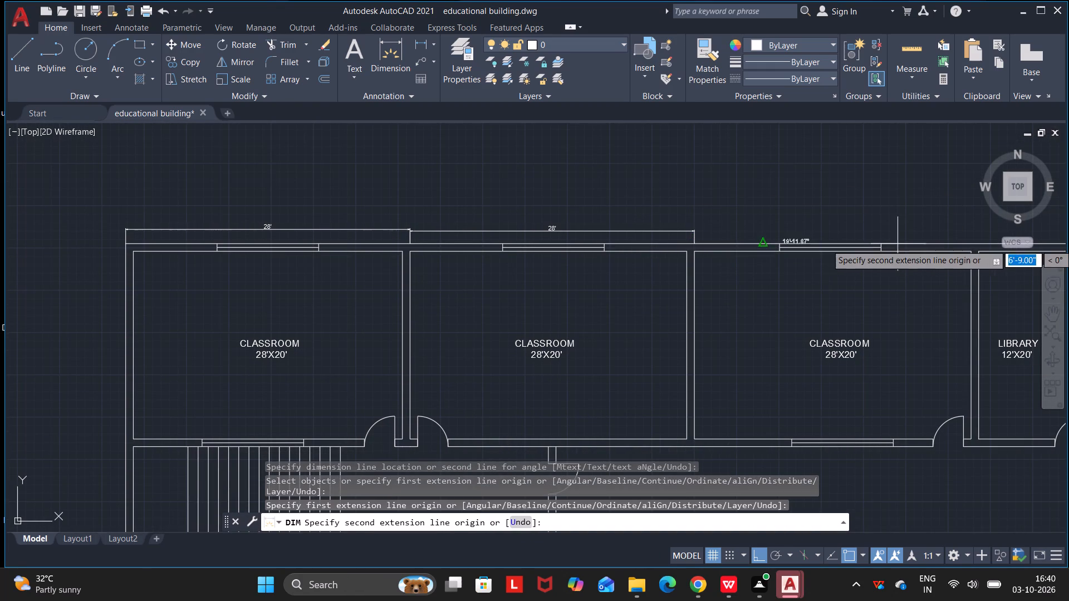
left_click(977, 238)
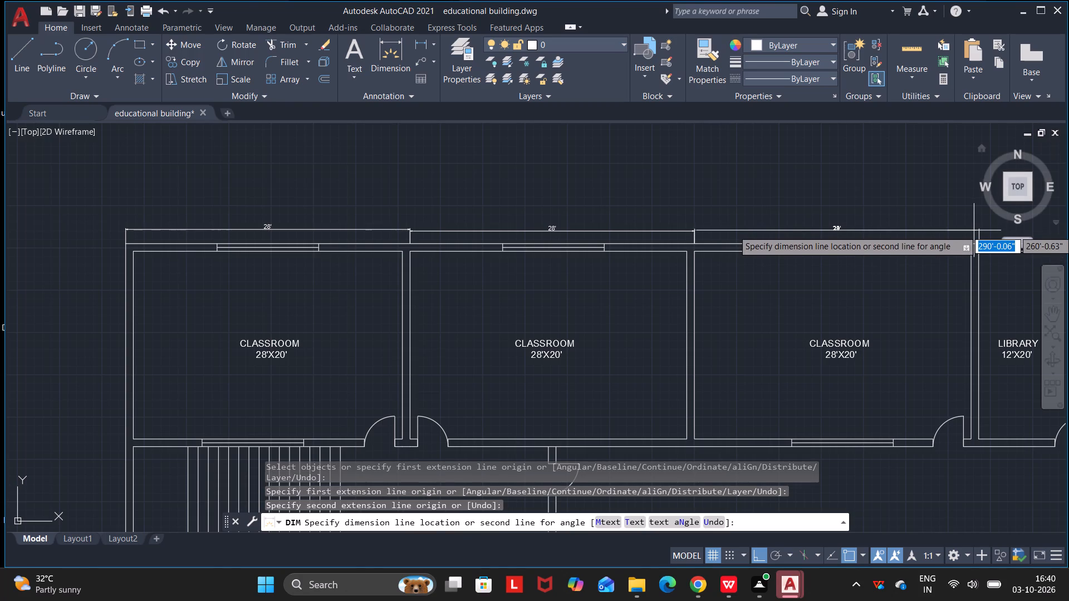
left_click(974, 231)
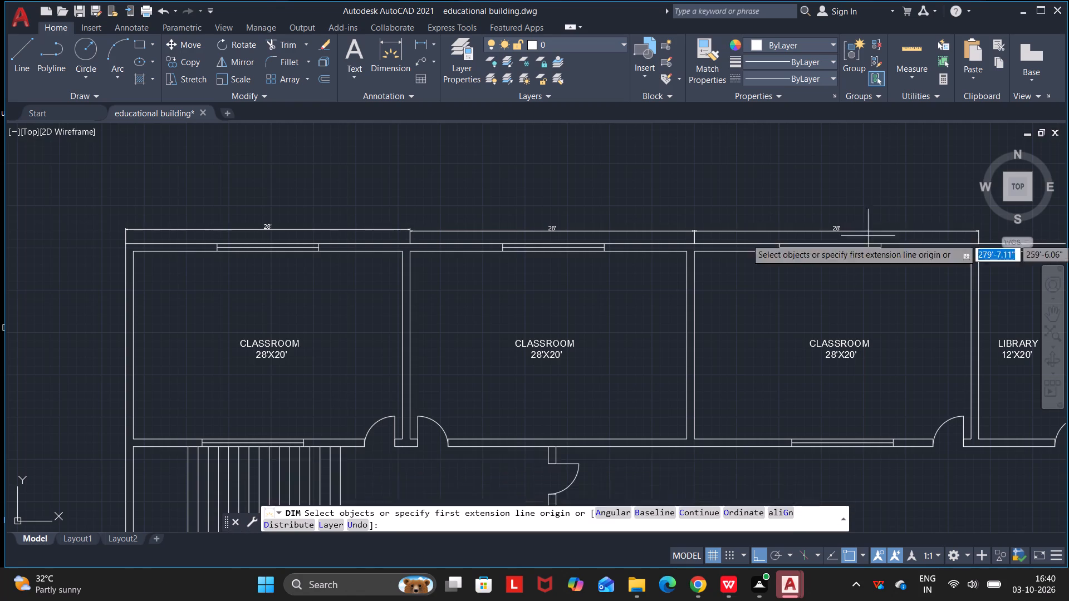
Dimension the library's width above the north wall, between the far faces of its two partitions, in line with the classroom dimensions.
scroll(845, 257, "down", 1)
middle_click_drag(838, 254, 558, 230)
scroll(558, 230, "down", 1)
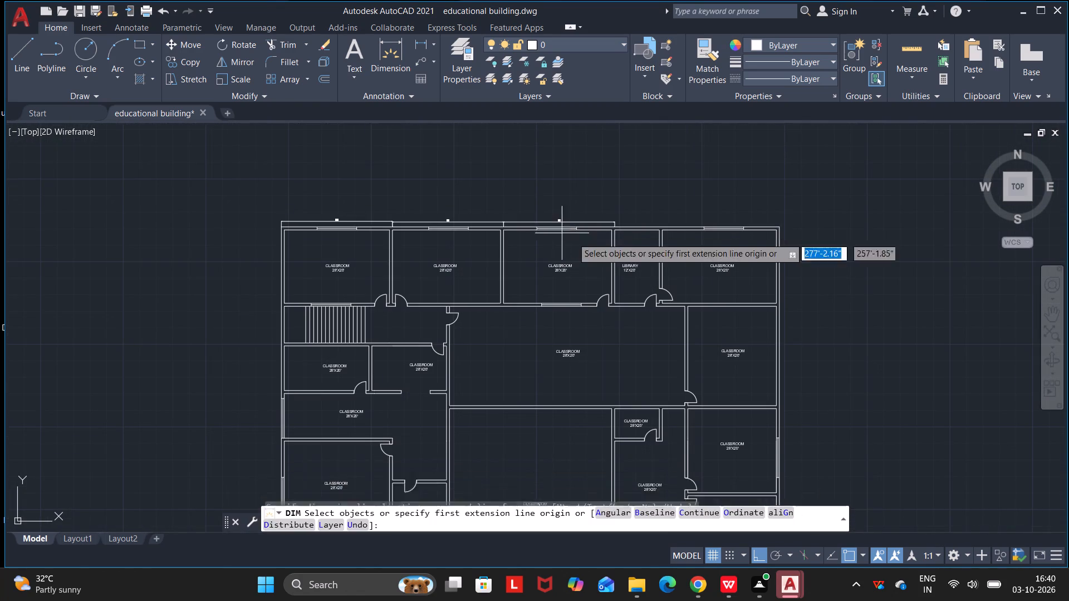
scroll(602, 222, "up", 2)
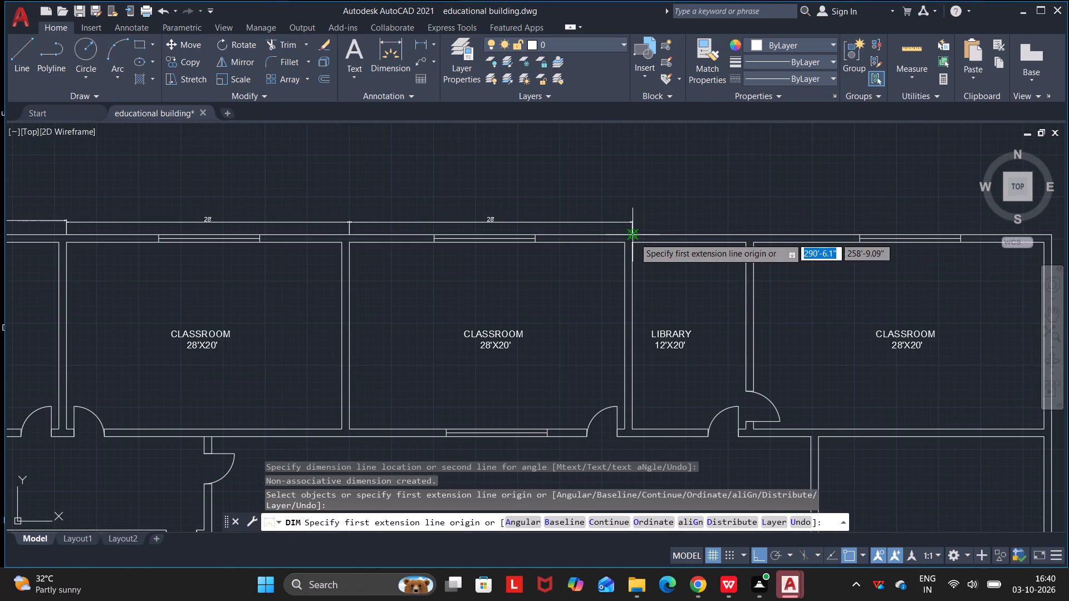
left_click(634, 238)
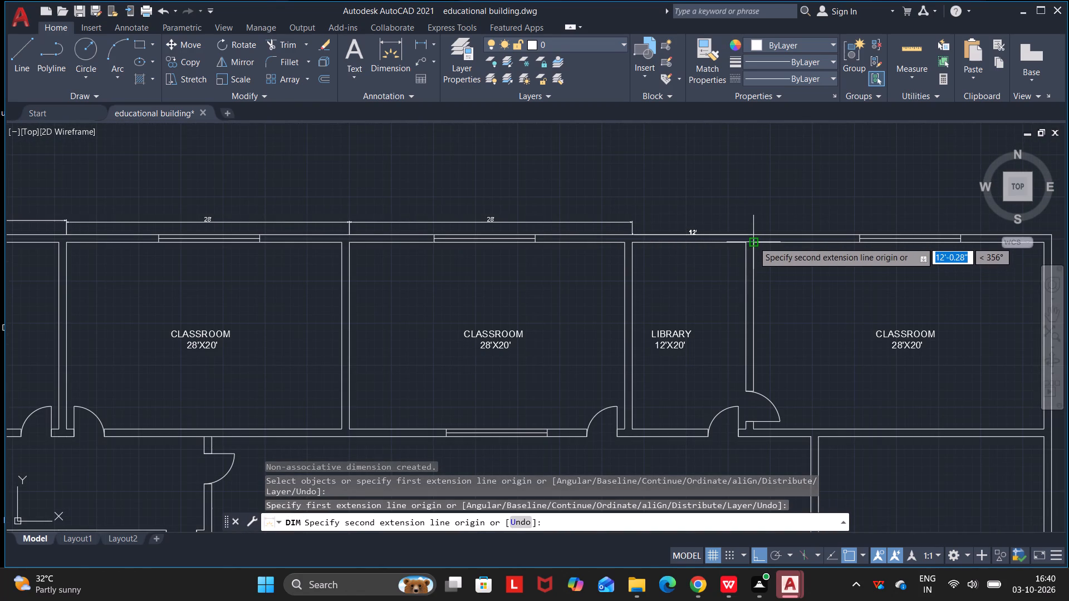
left_click(752, 234)
left_click(750, 222)
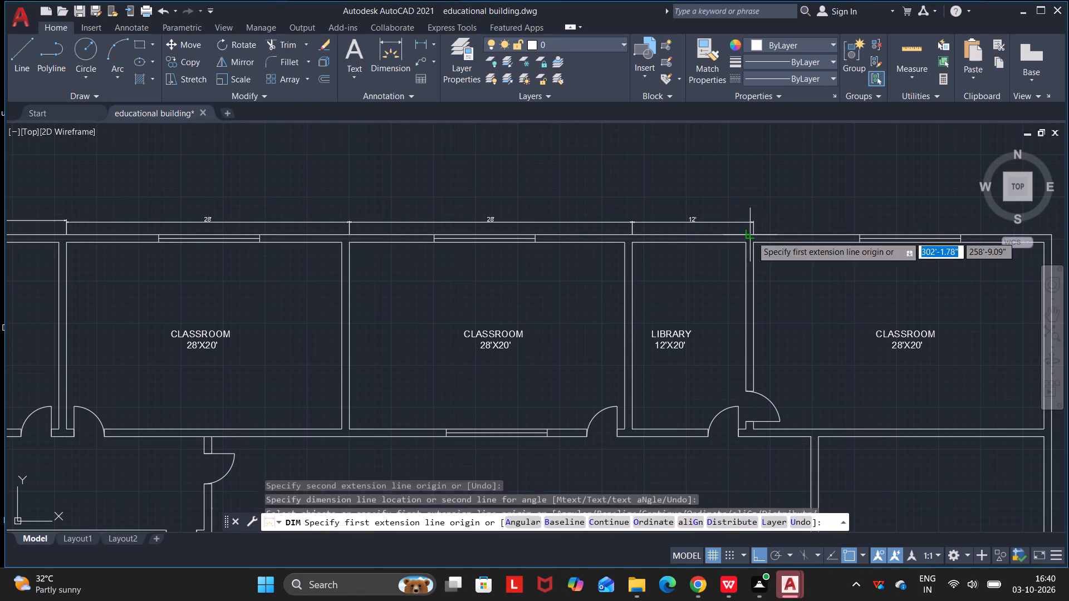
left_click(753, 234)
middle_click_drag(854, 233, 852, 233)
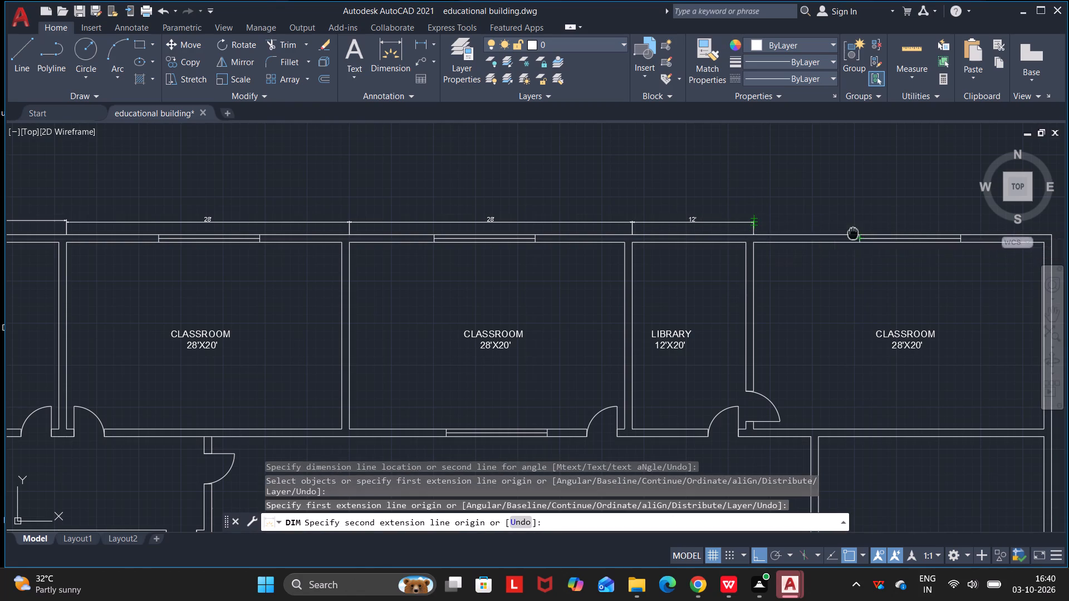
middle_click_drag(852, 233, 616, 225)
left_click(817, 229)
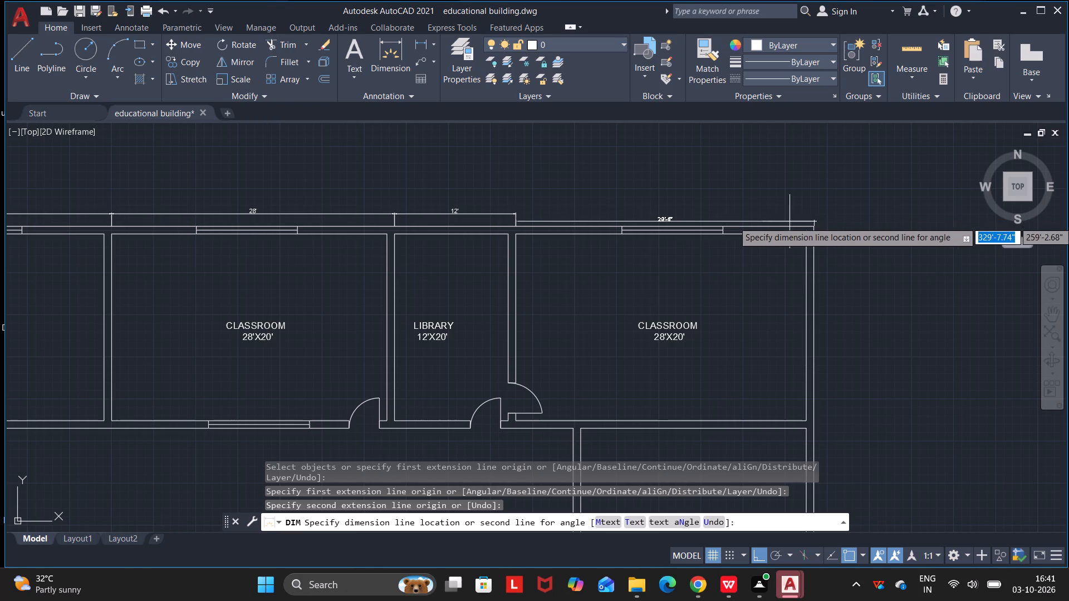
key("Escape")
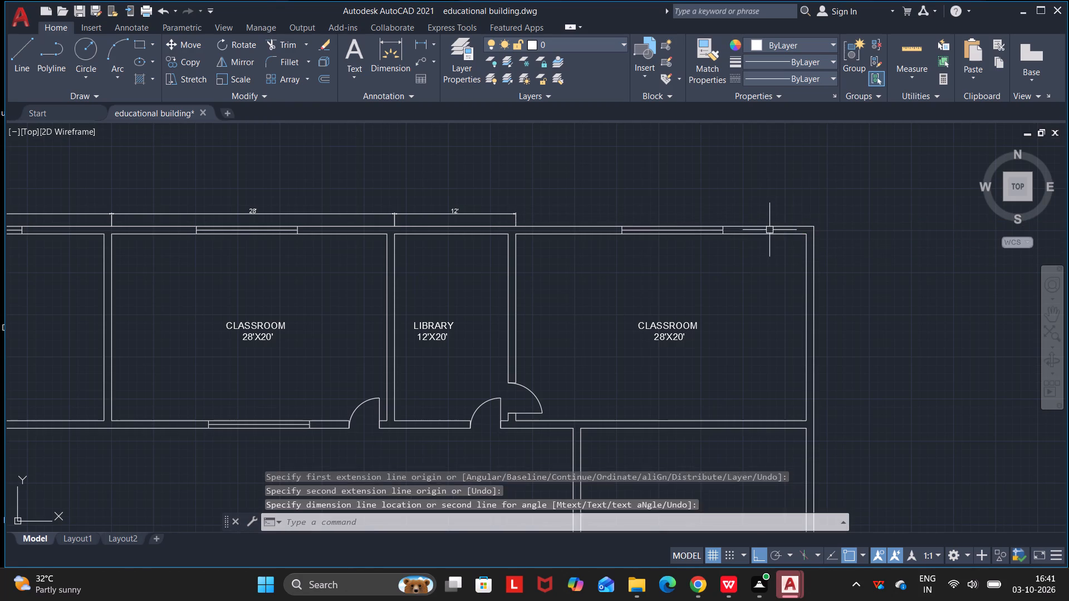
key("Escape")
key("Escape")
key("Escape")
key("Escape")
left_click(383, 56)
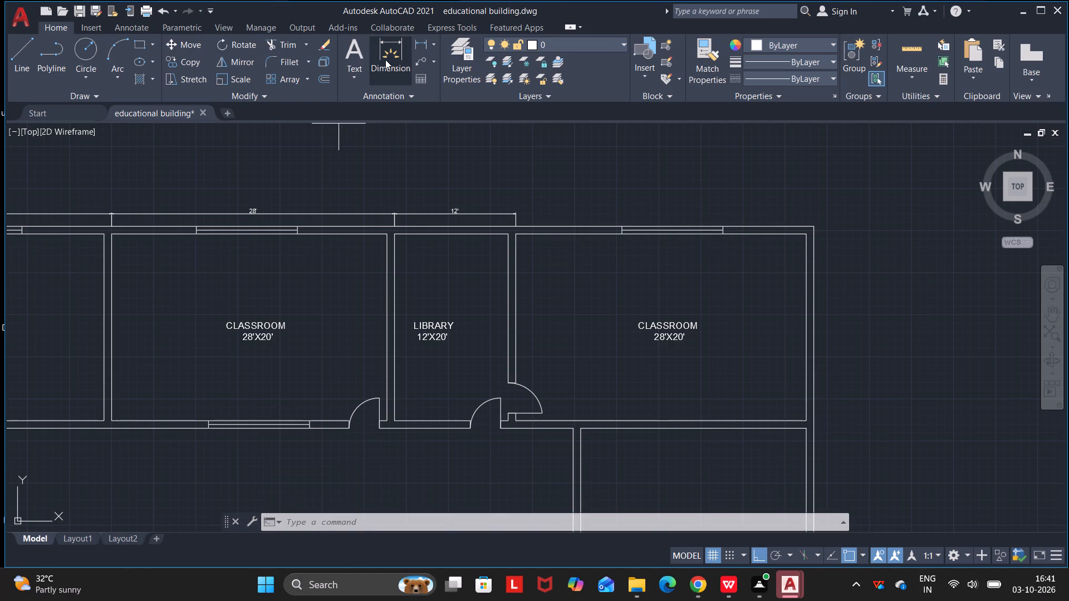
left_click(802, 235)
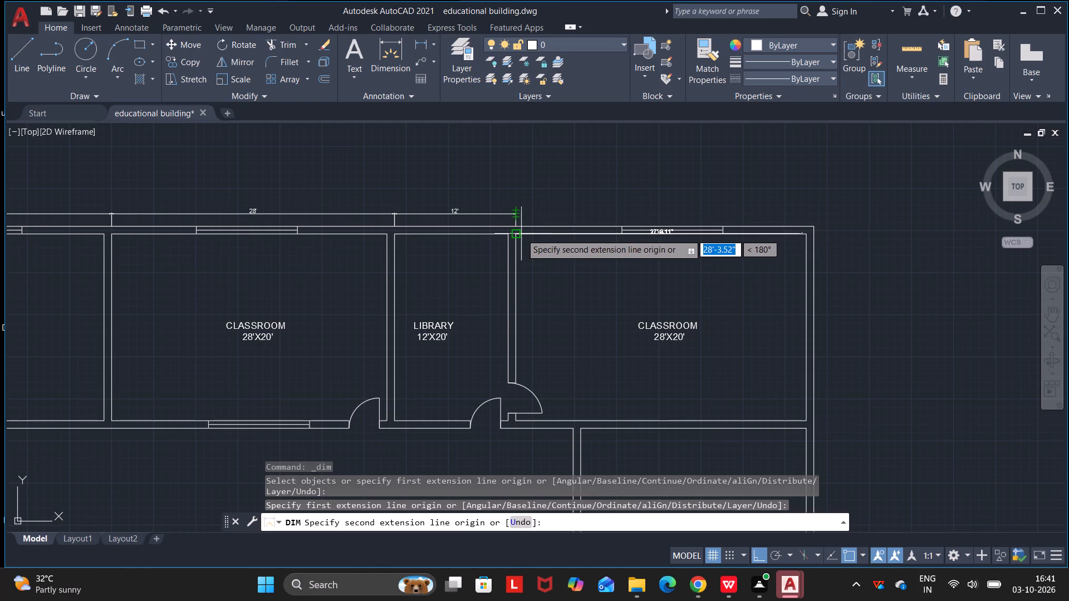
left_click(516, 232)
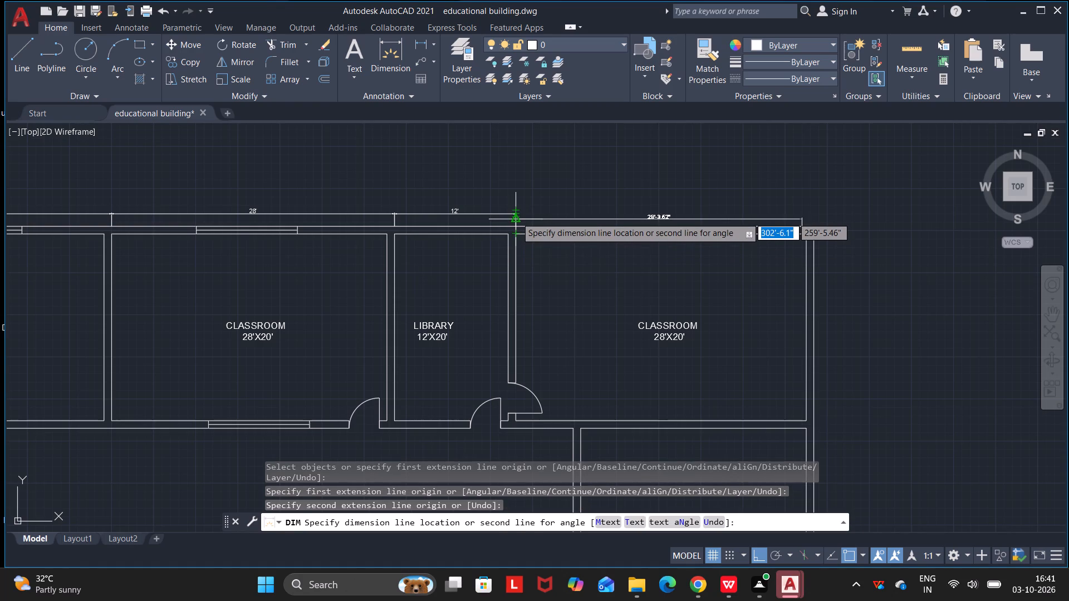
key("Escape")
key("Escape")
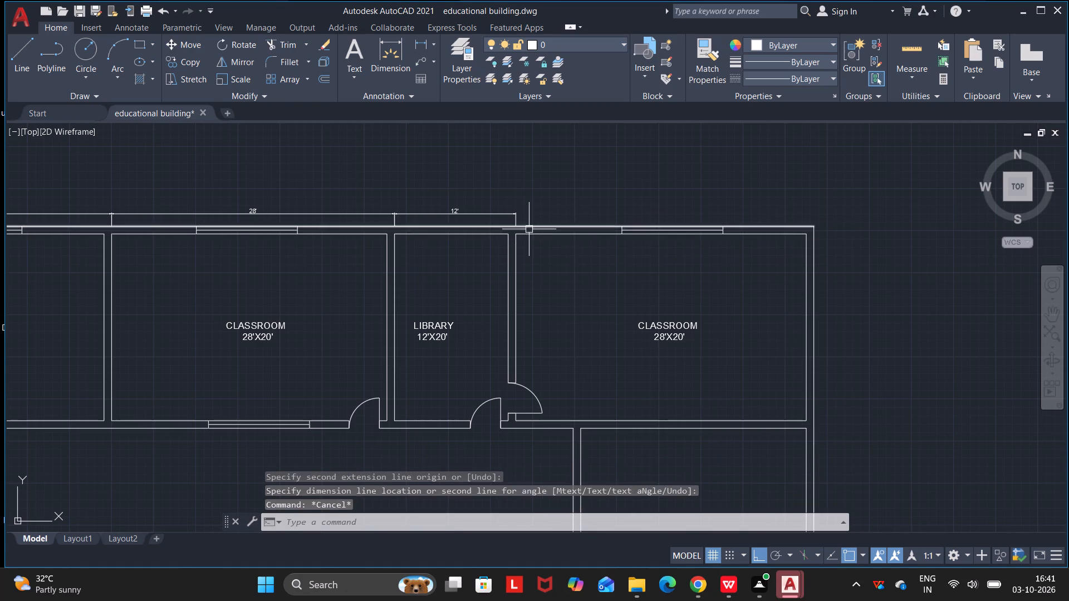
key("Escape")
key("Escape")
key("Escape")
Dimension the northeast classroom's width from the library partition to the east wall's inner face, in line with the library dimension.
left_click(404, 66)
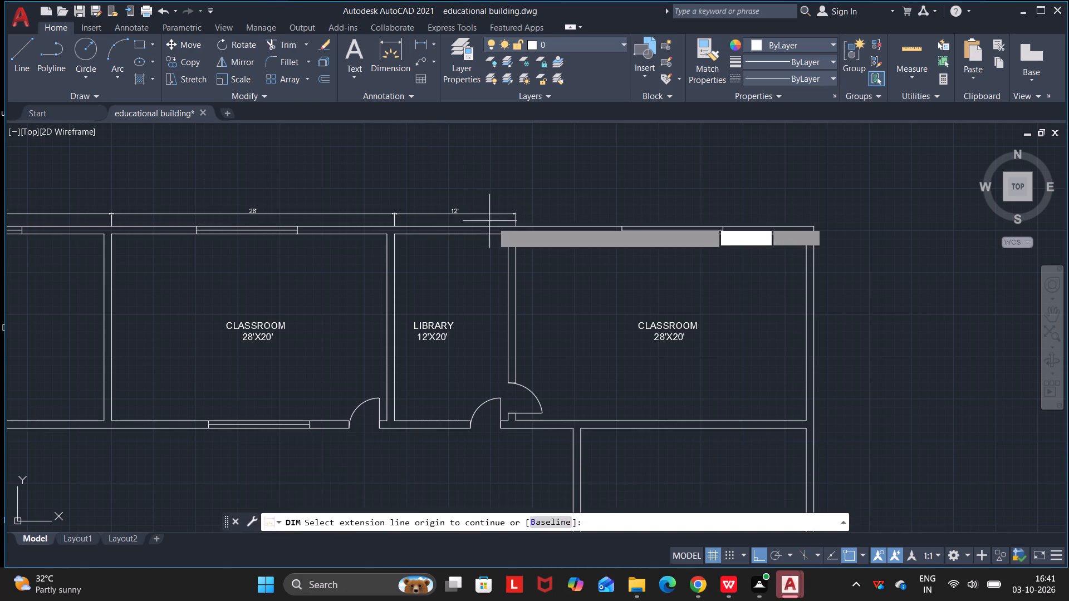
left_click(519, 224)
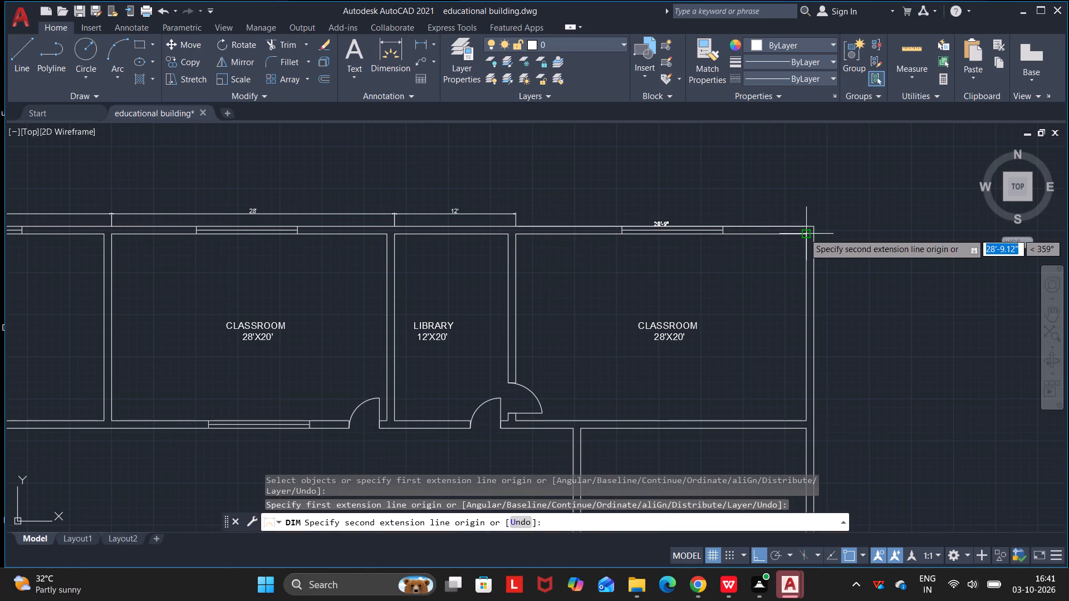
left_click(806, 235)
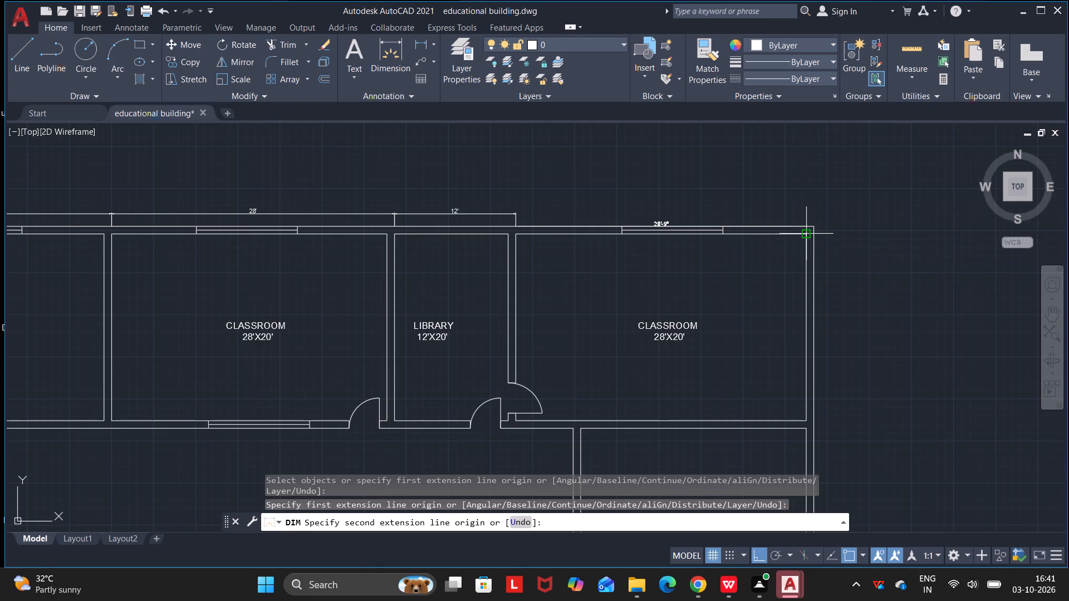
double_click(803, 214)
key("Escape")
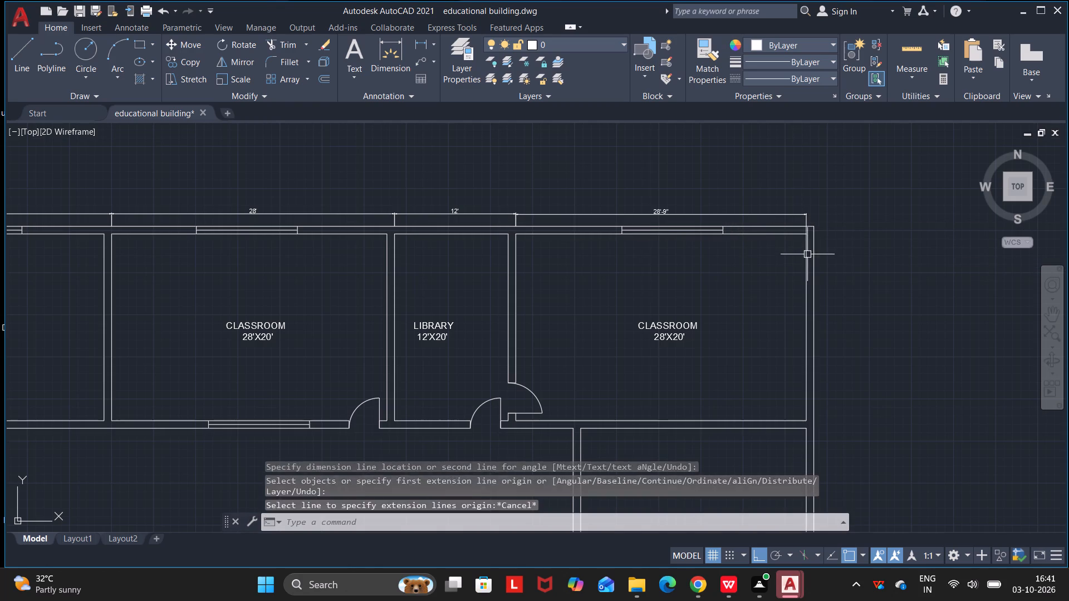
key("Escape")
key("Escape")
key("Escape")
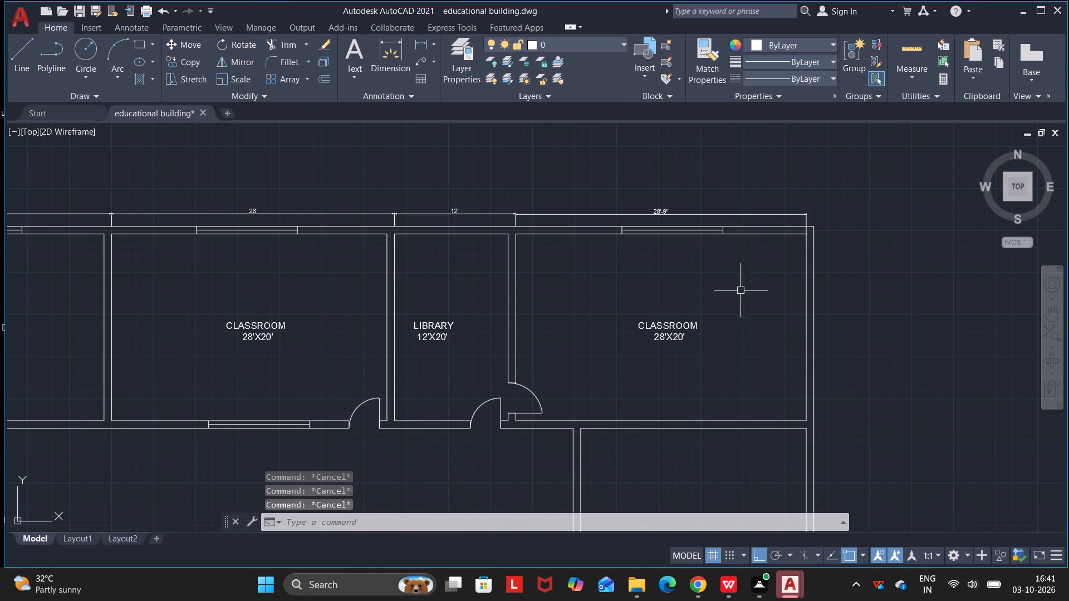
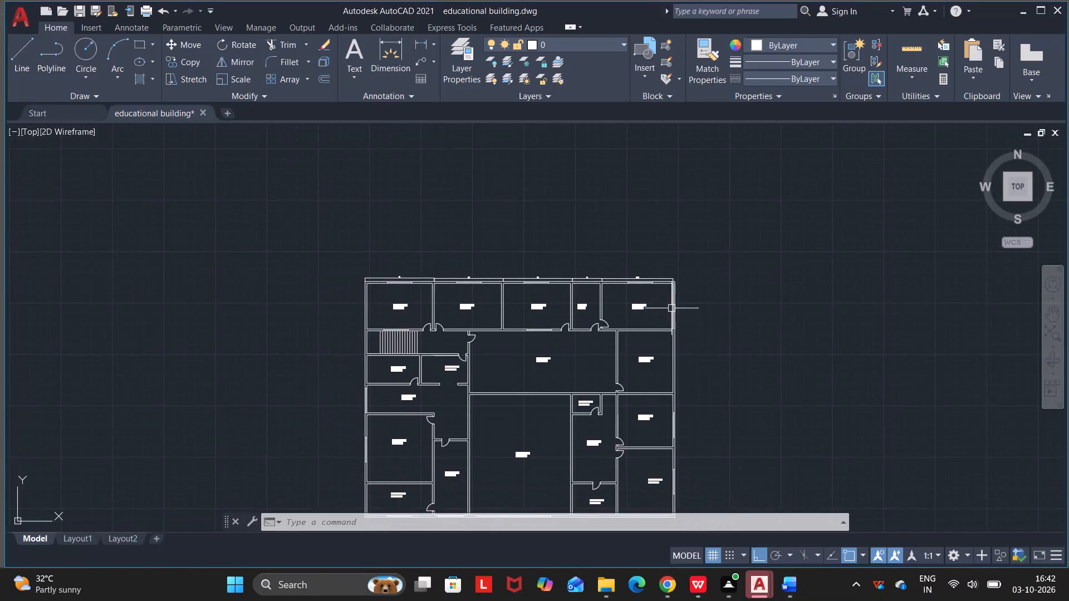
Draw a rectangle about 28'-10" wide by 38'-1" high in the empty area east of the building.
scroll(671, 308, "up", 3)
middle_click_drag(662, 329, 547, 327)
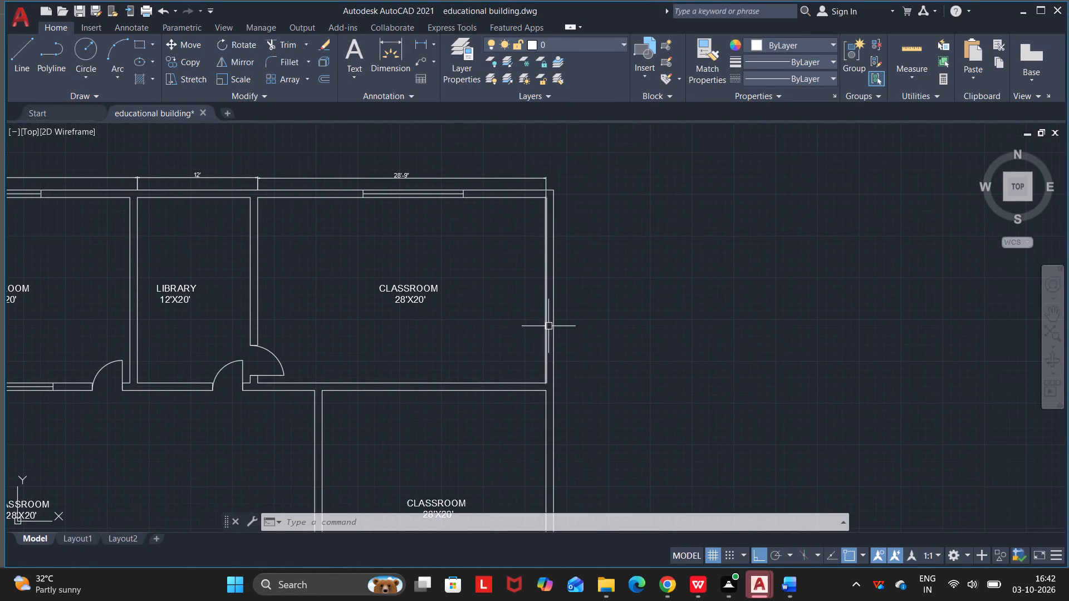
scroll(587, 333, "down", 1)
middle_click_drag(589, 341, 341, 284)
scroll(341, 285, "down", 1)
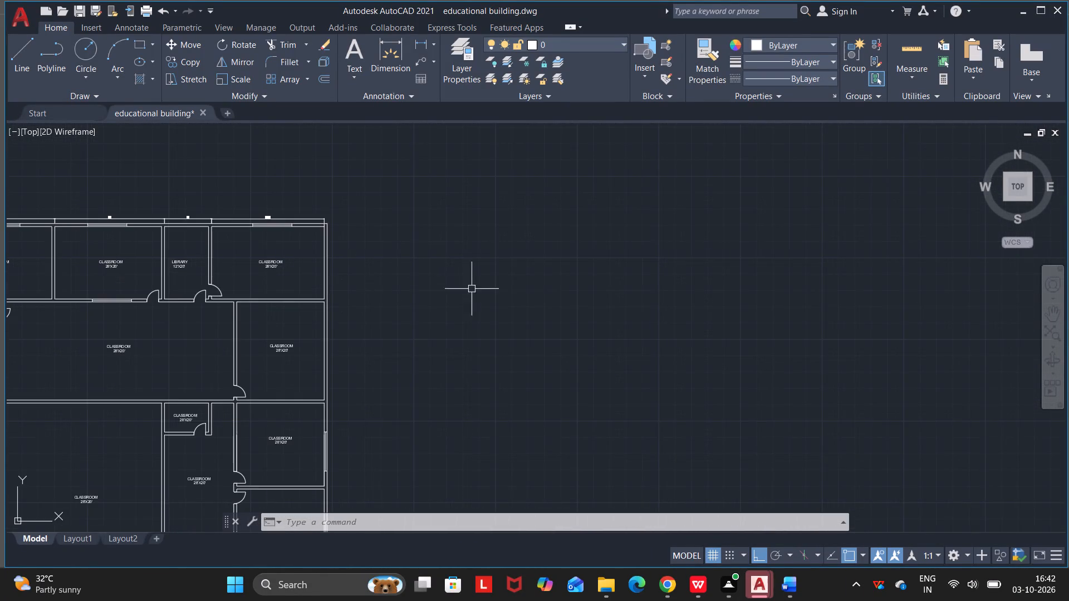
middle_click_drag(524, 289, 403, 286)
scroll(524, 289, "up", 1)
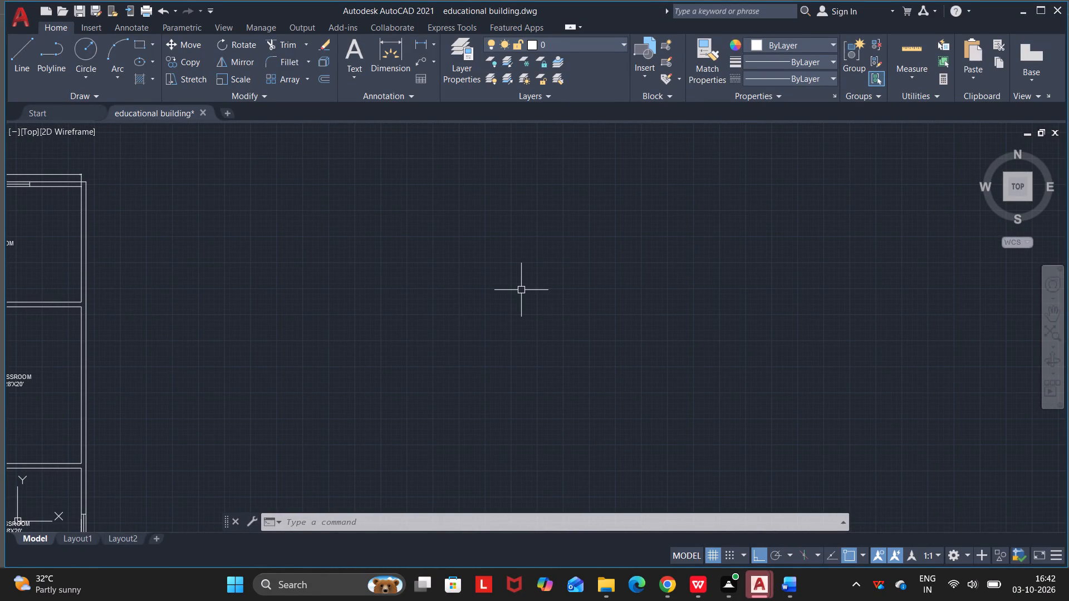
key("r")
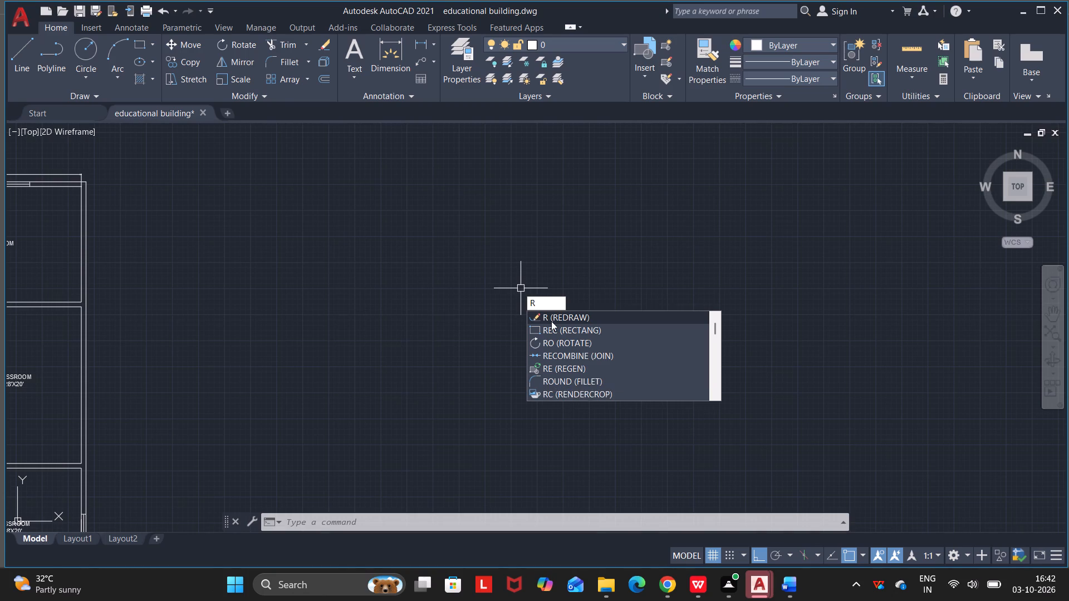
left_click(555, 329)
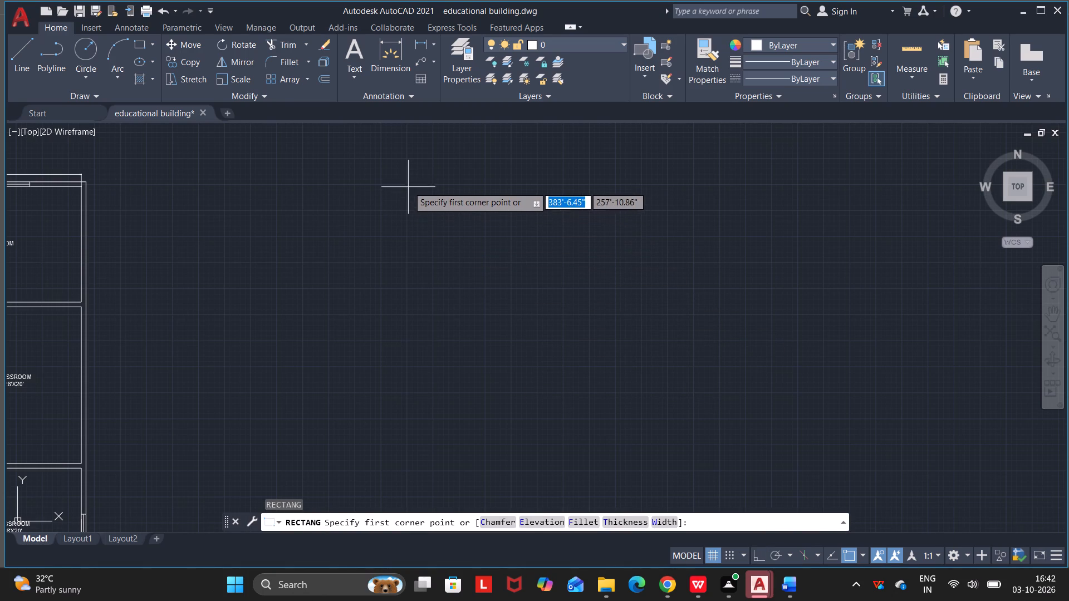
left_click(408, 185)
left_click_drag(408, 185, 409, 190)
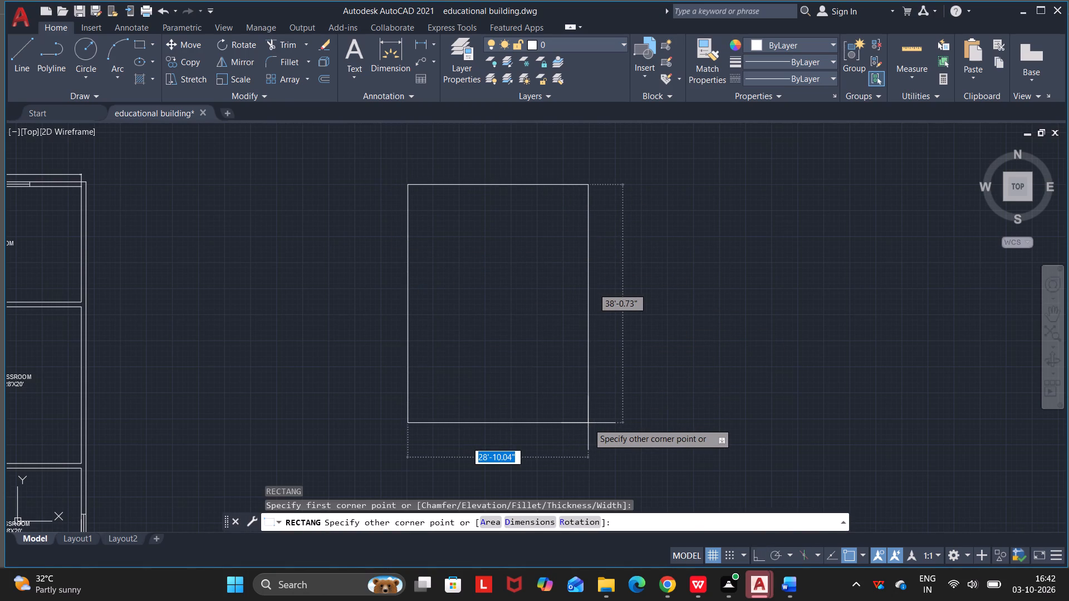
left_click(589, 423)
key("Escape")
key("Escape")
key("Escape")
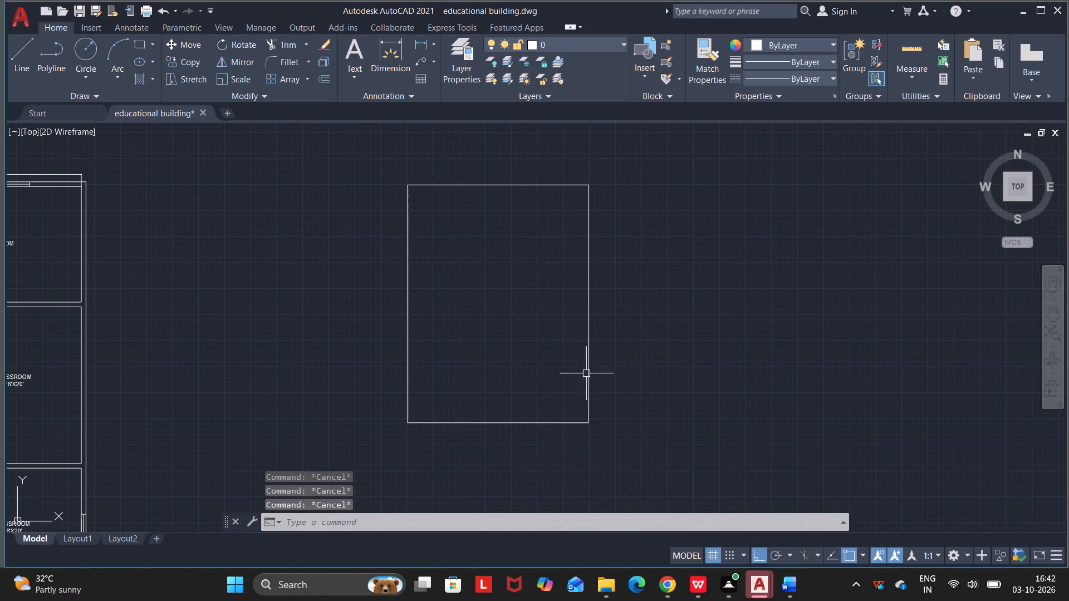
key("Escape")
key("Escape")
Draw a vertical line from the midpoint of the rectangle's top side to its bottom side, and erase the stray diagonal segment.
key("l")
double_click(599, 391)
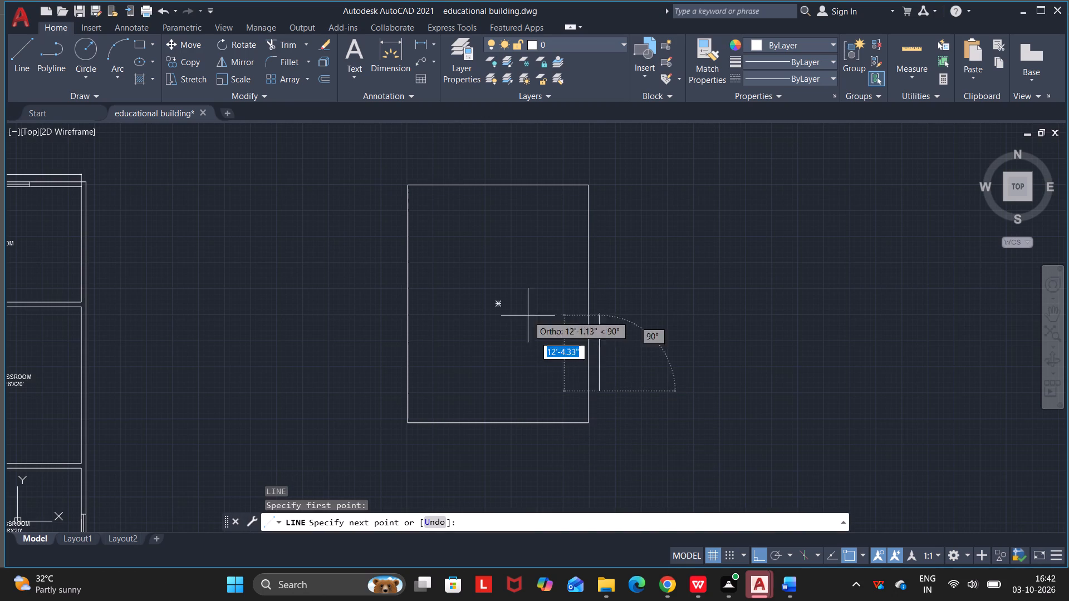
left_click(498, 187)
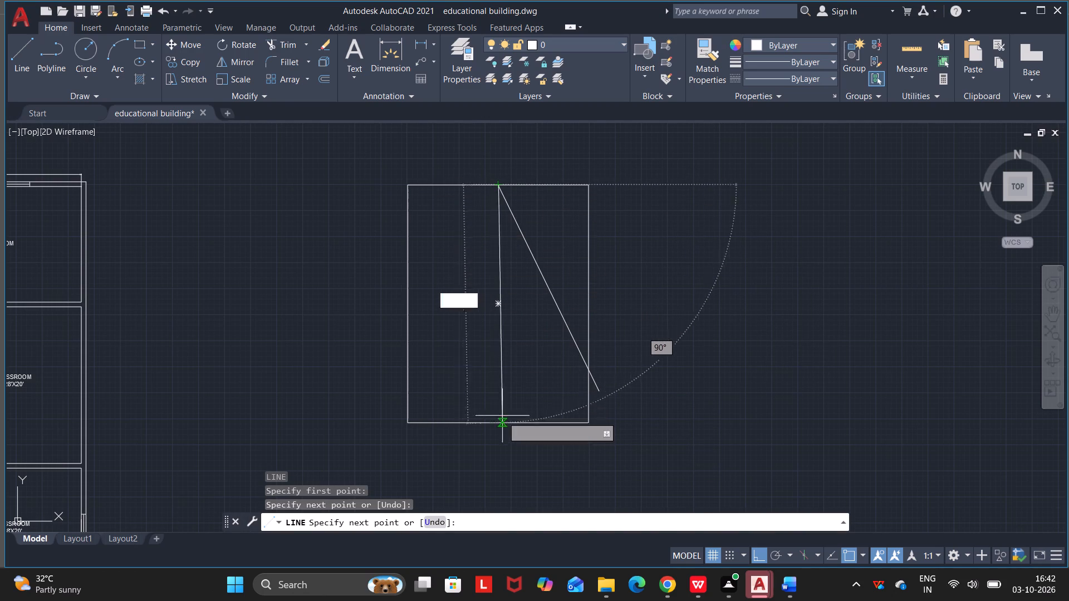
left_click(501, 423)
key("Escape")
key("Escape")
key("Escape")
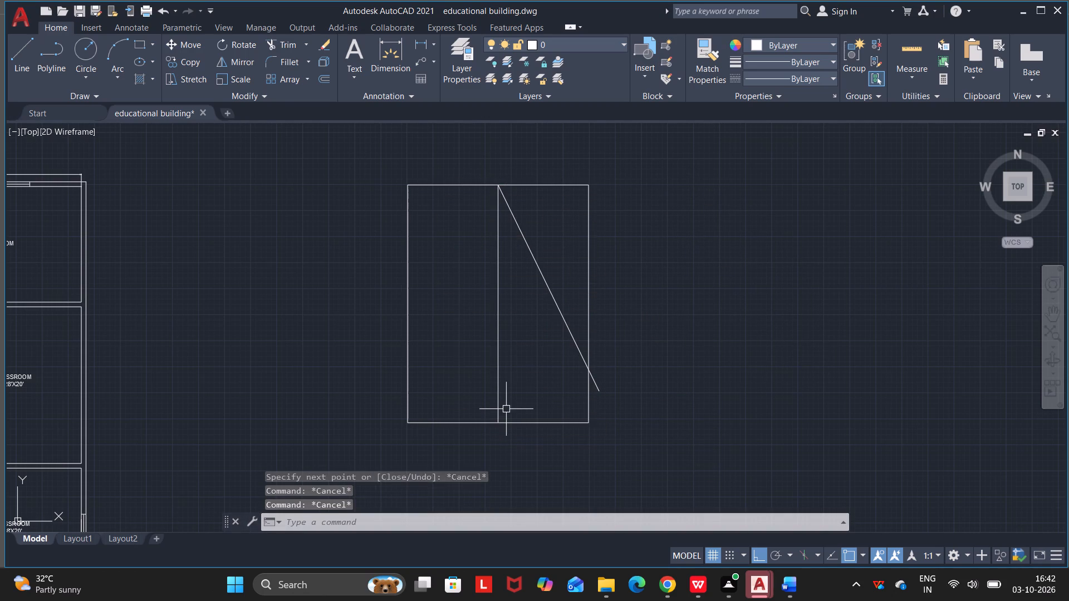
key("Escape")
key("Escape")
left_click(537, 273)
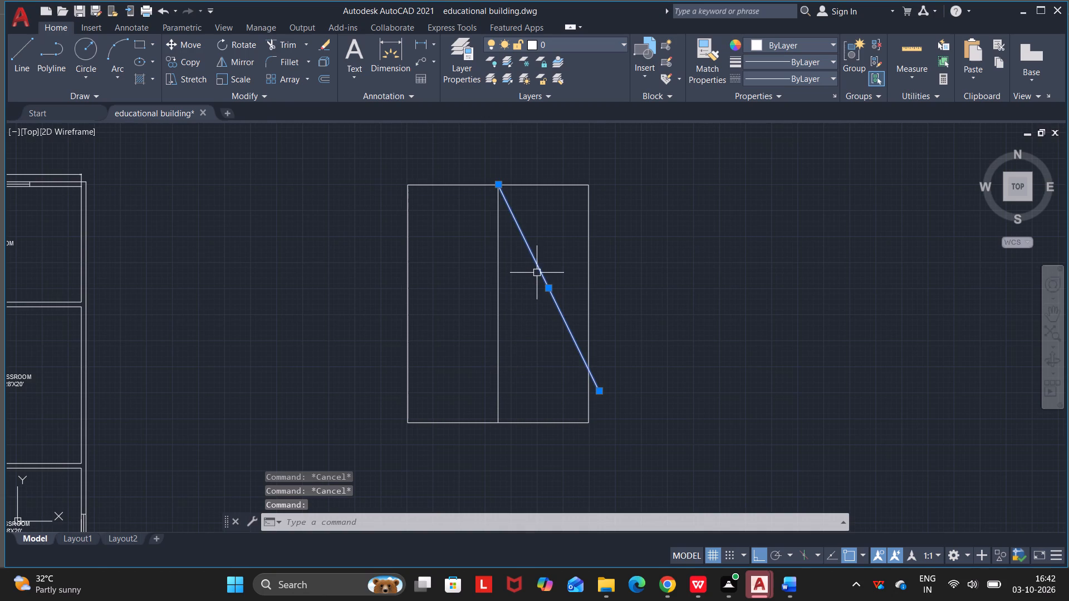
key("Delete")
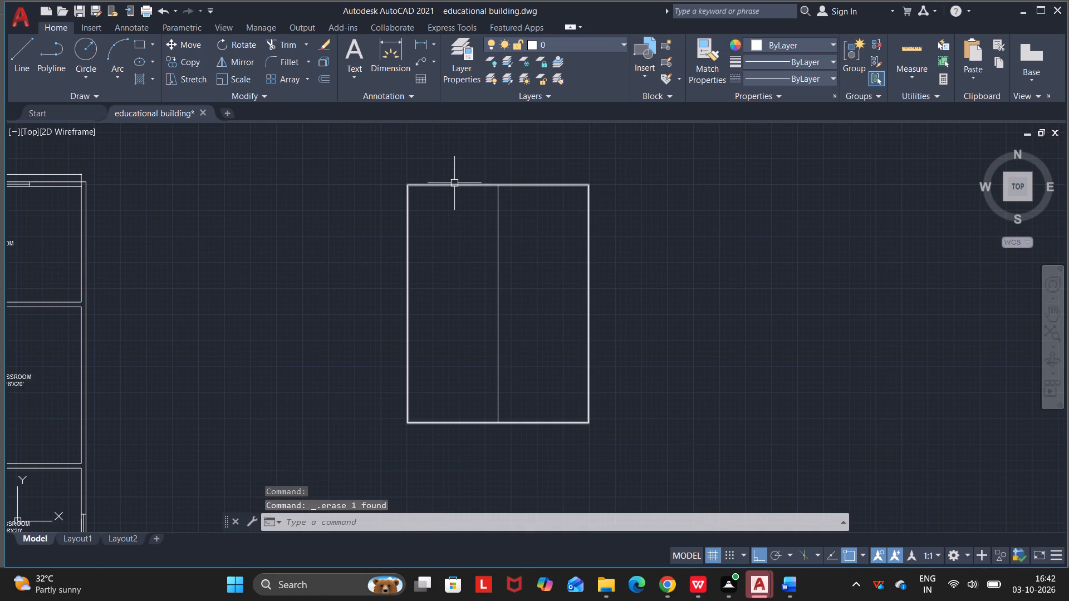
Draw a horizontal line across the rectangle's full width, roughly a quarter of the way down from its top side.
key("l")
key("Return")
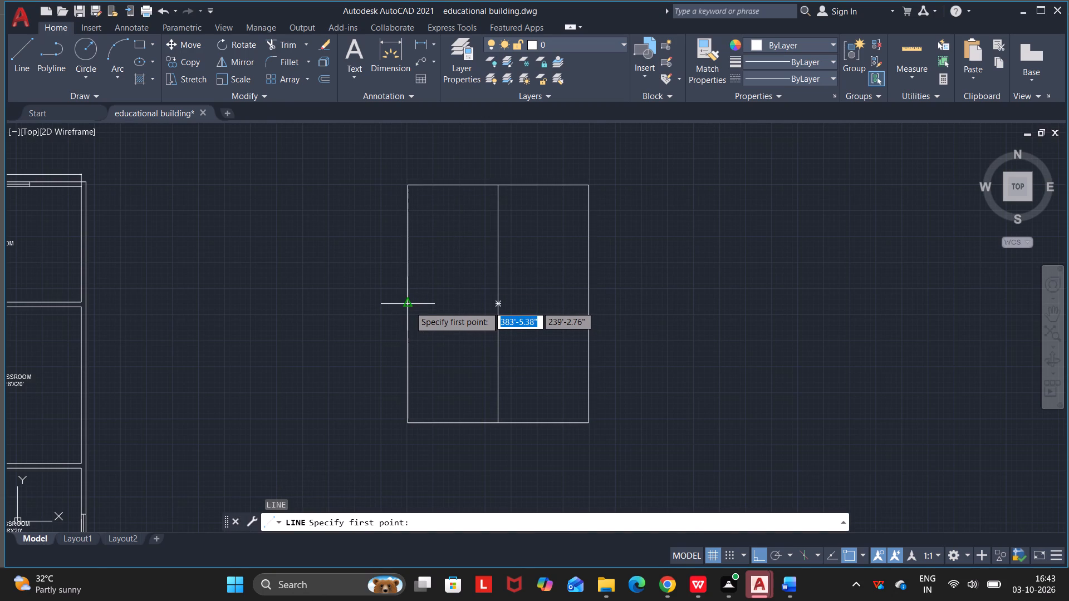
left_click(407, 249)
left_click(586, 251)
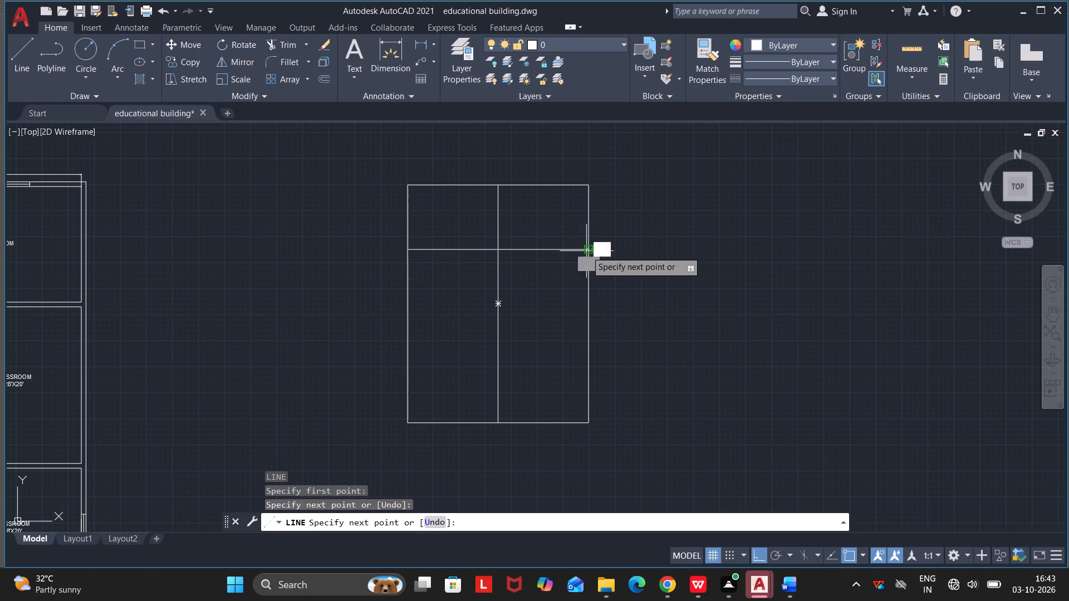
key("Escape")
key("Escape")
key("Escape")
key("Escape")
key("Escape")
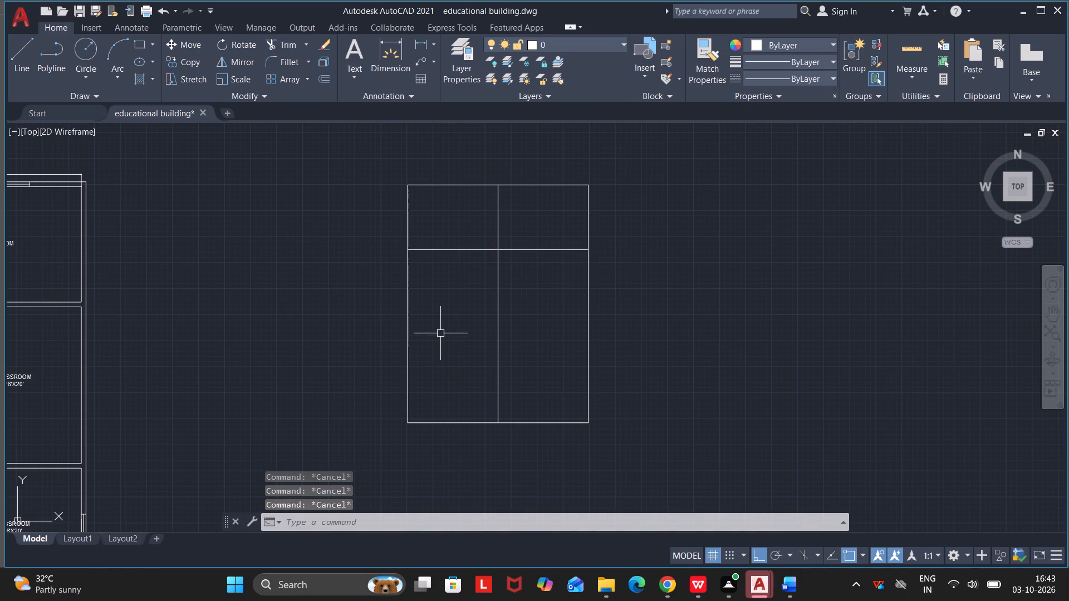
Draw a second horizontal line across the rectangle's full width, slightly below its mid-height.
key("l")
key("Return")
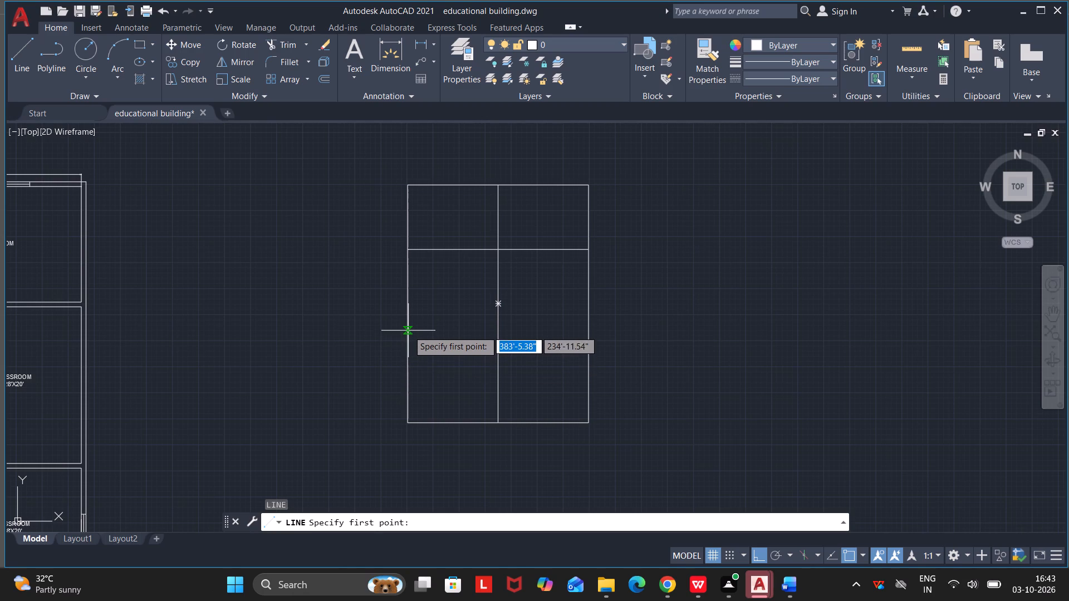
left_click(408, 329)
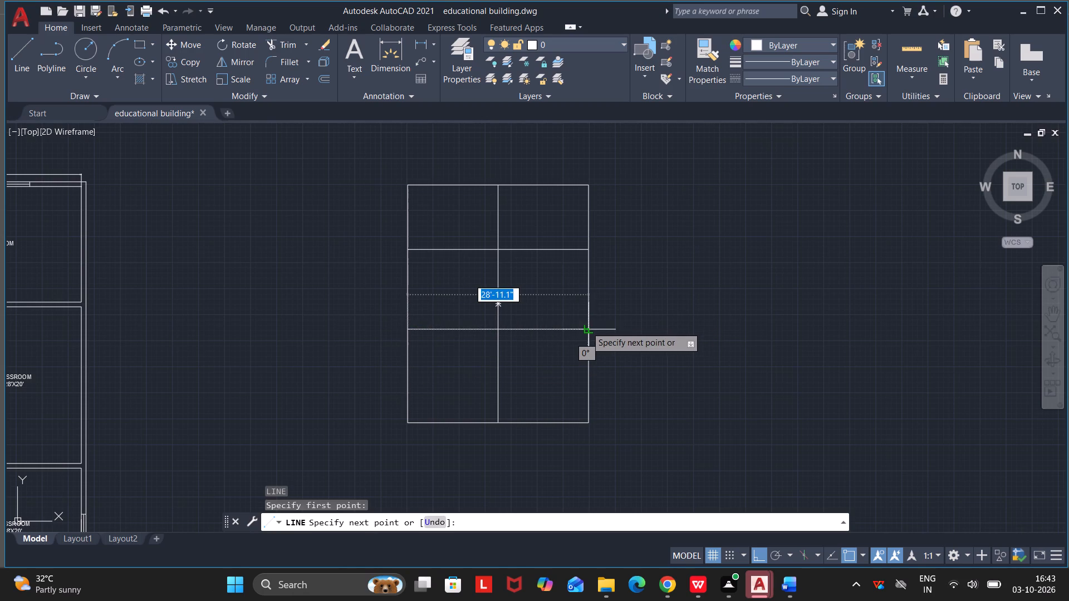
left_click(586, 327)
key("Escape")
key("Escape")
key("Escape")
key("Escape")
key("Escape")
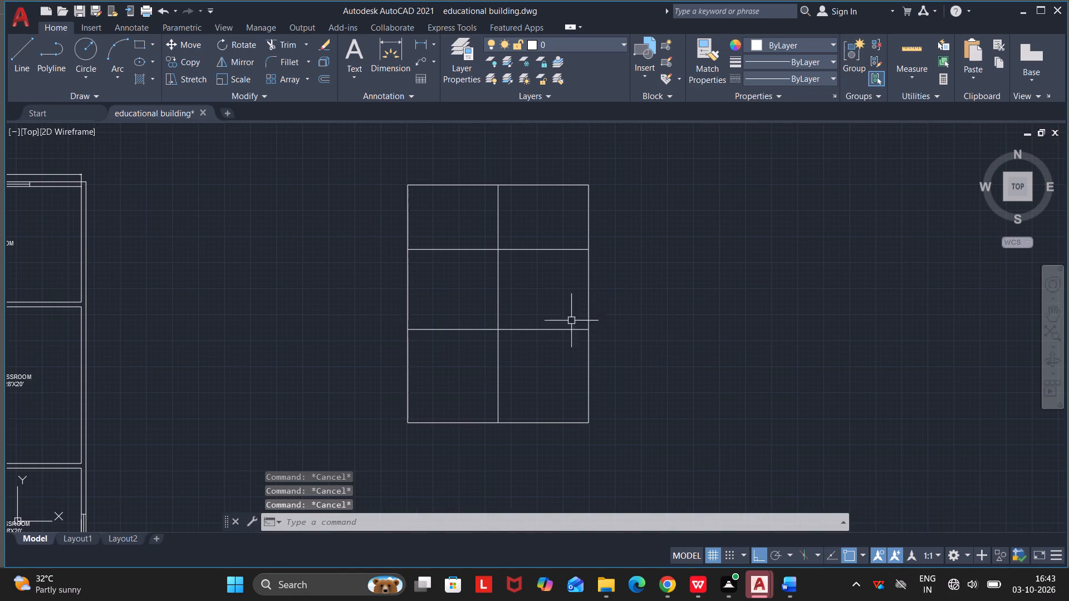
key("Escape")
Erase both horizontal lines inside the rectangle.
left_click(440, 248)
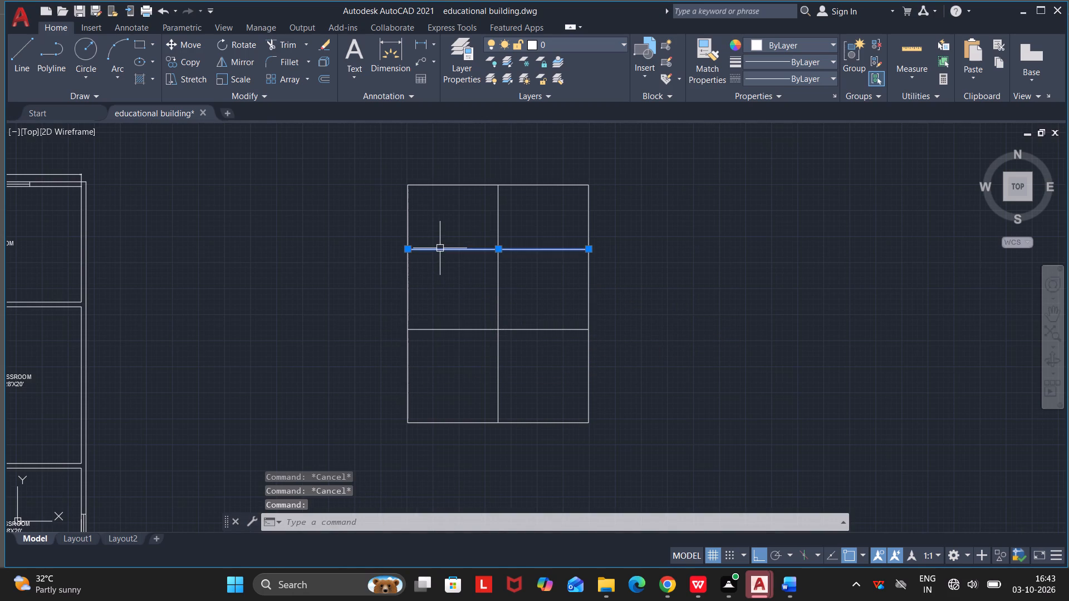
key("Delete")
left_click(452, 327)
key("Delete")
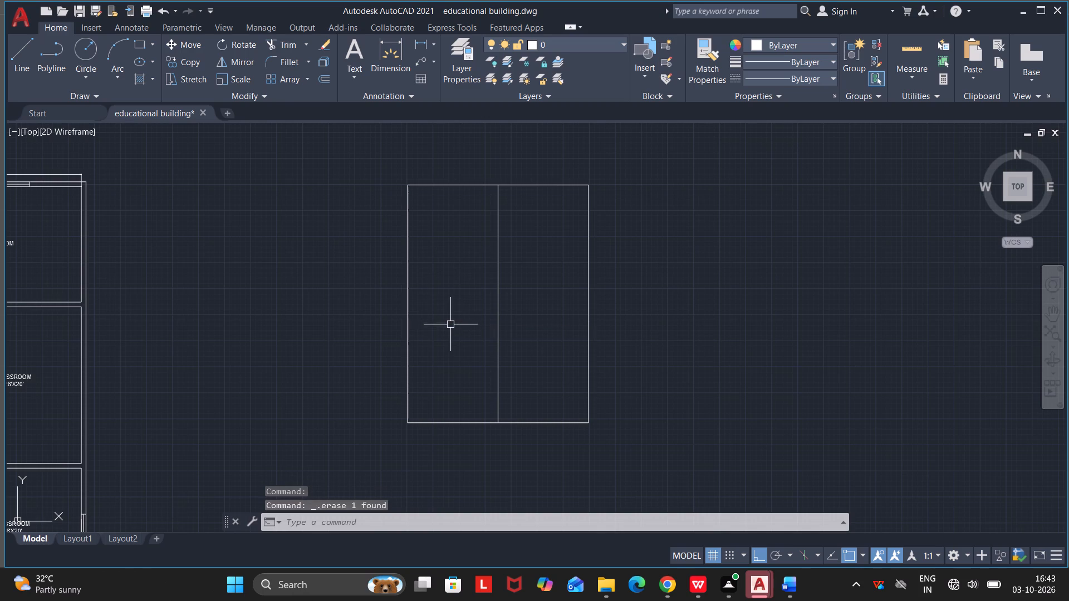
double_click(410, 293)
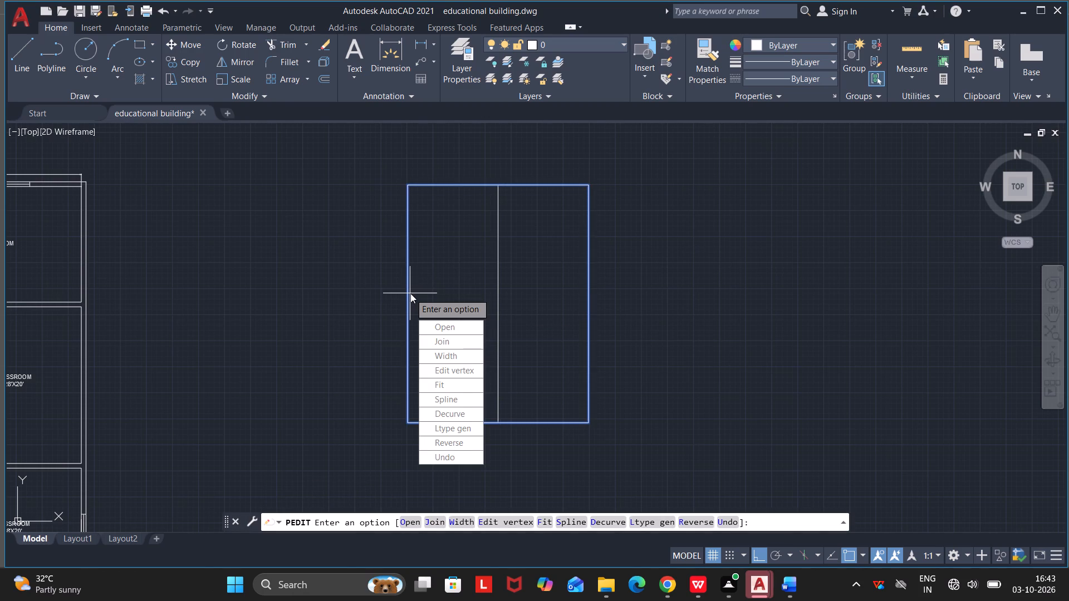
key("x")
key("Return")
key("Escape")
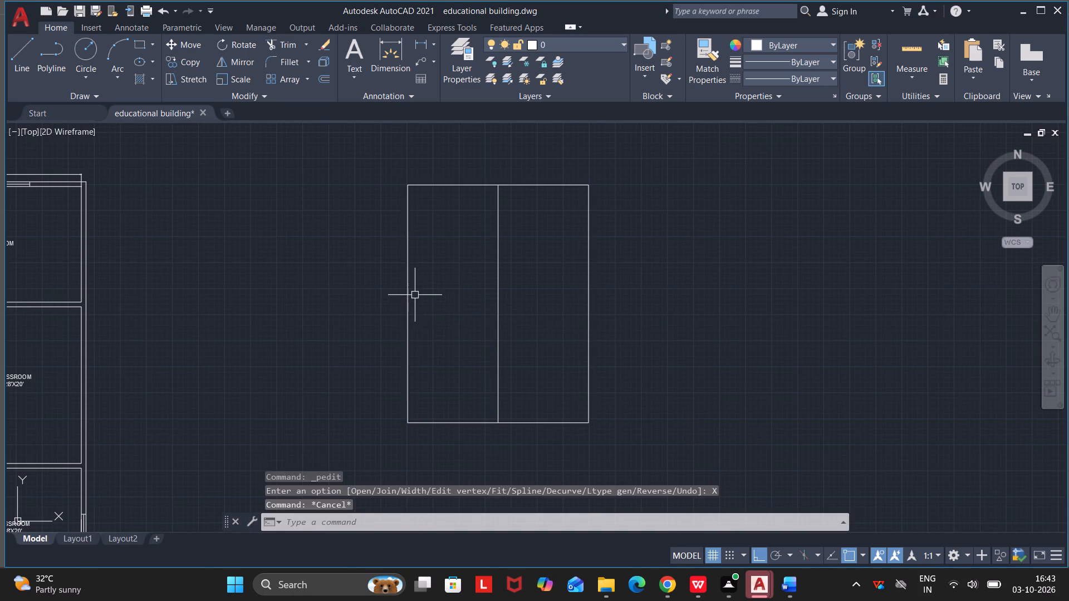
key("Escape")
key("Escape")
Explode the rectangle into separate lines.
left_click(409, 290)
key("x")
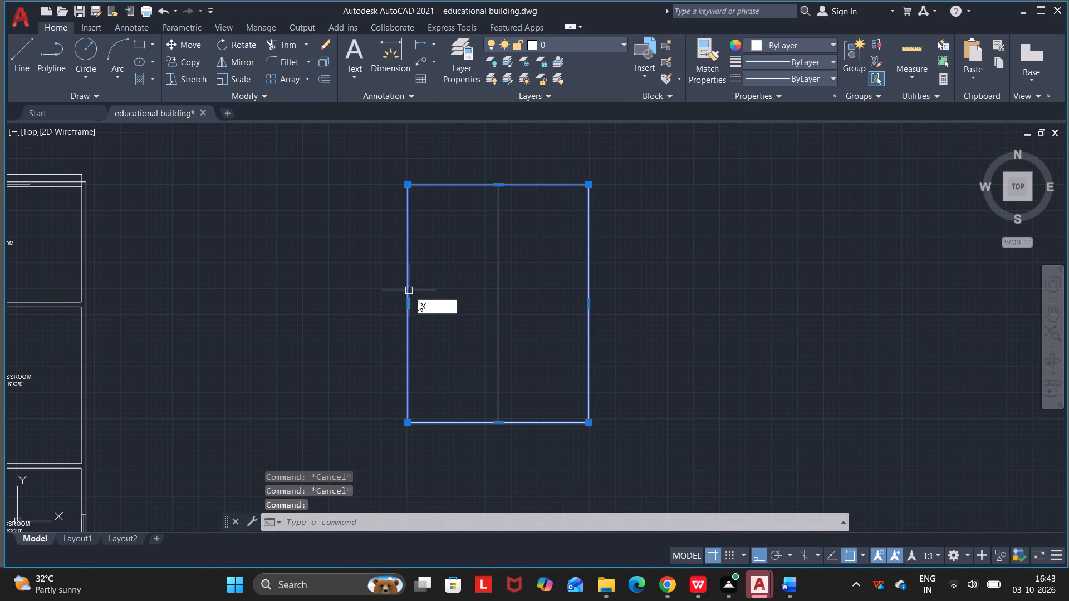
left_click(452, 317)
left_click(409, 299)
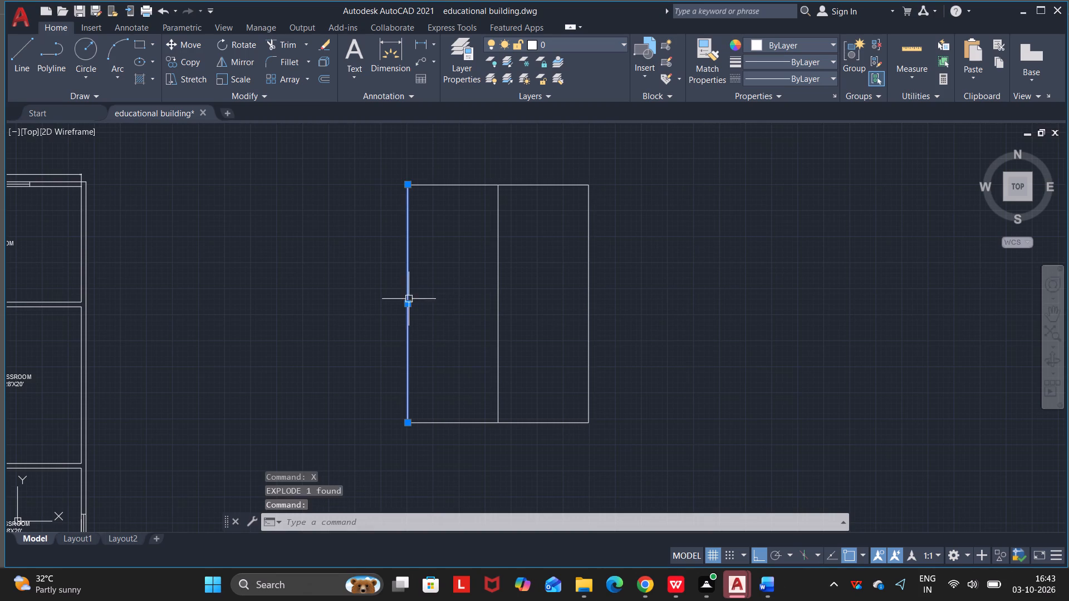
key("Escape")
key("Escape")
key("Escape")
key("Escape")
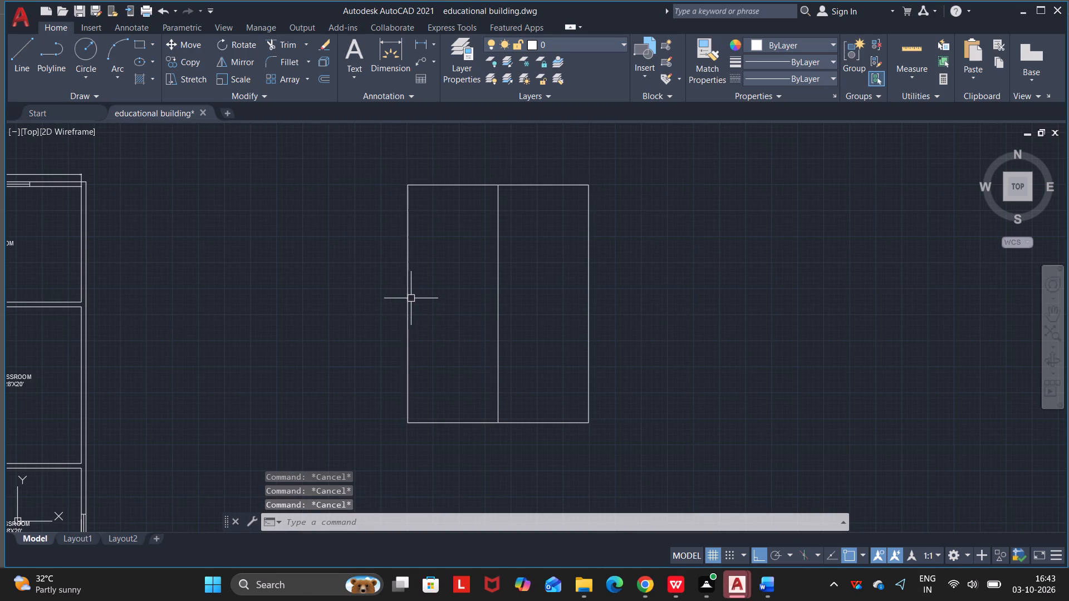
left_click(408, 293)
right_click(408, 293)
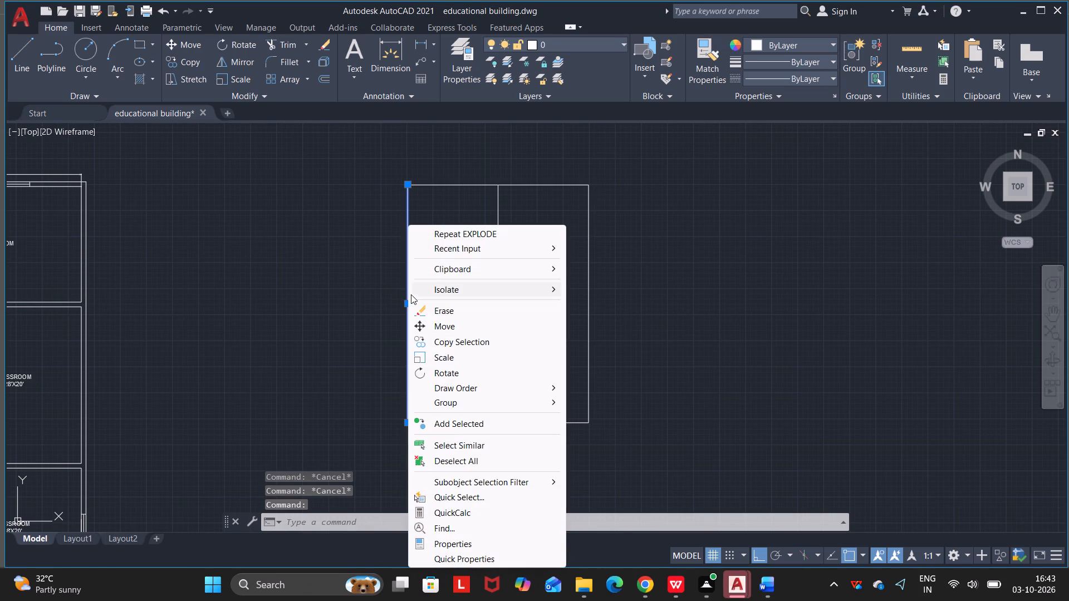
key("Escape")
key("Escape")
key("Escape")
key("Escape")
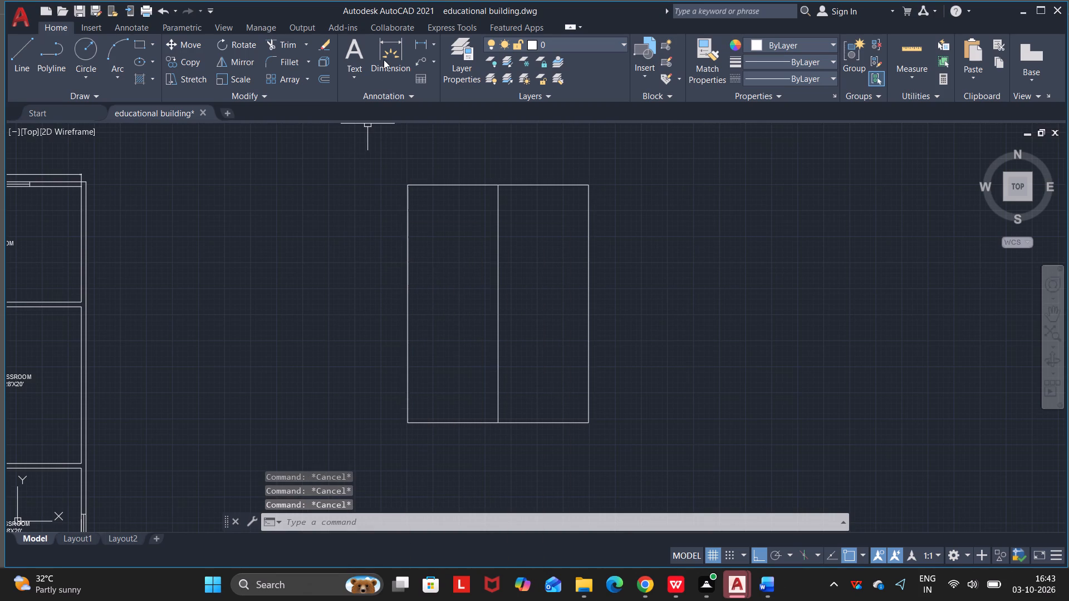
Dimension the rectangle's full height between its west corners, placing the dimension just outside the west side.
left_click(384, 60)
left_click(410, 185)
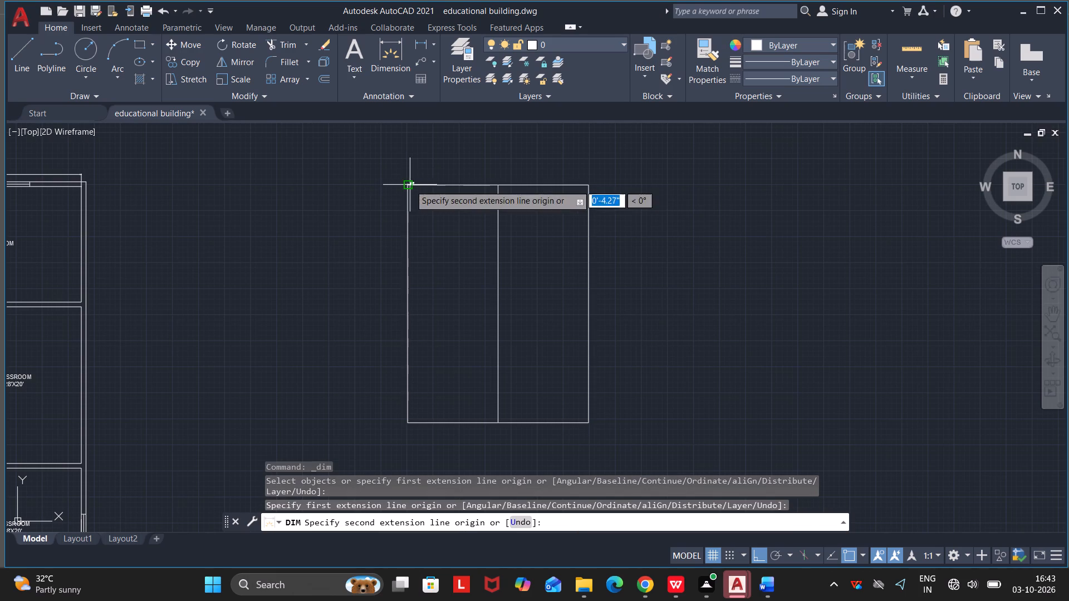
left_click(408, 421)
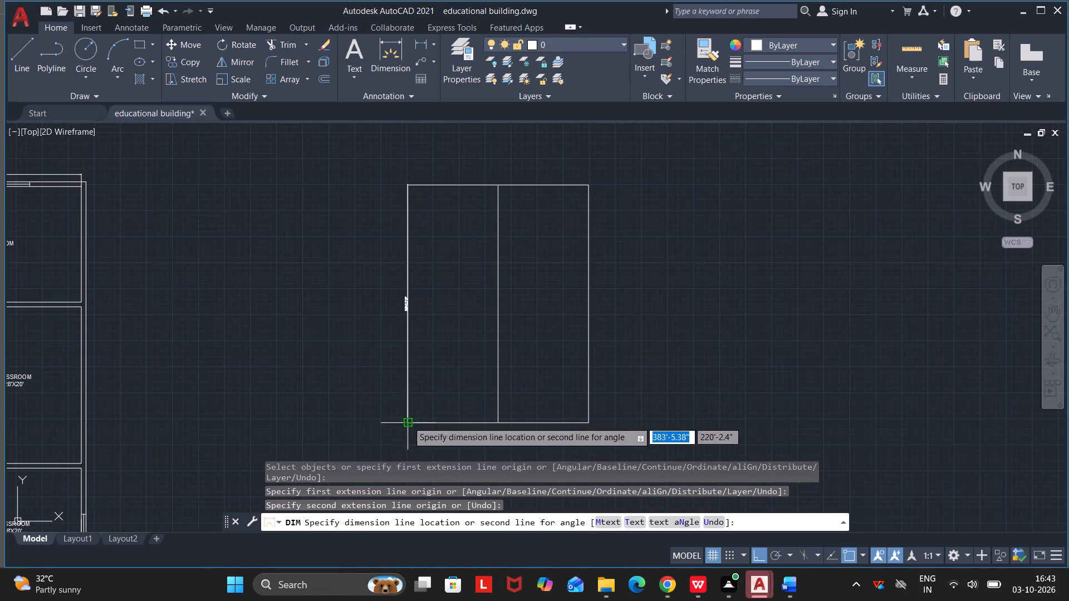
double_click(396, 416)
scroll(390, 303, "up", 4)
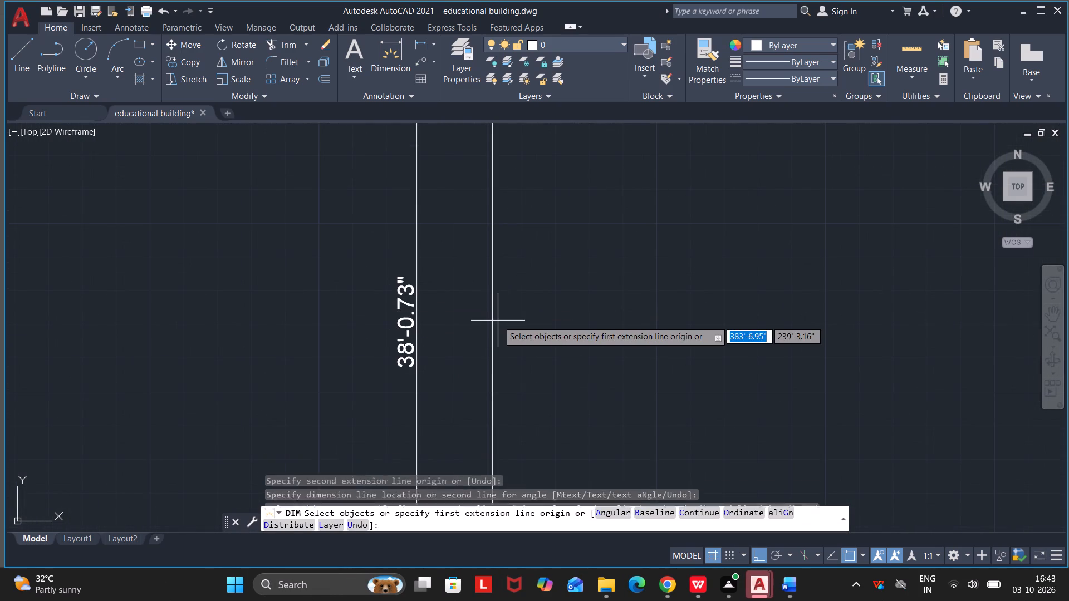
scroll(498, 321, "down", 3)
key("Escape")
key("Escape")
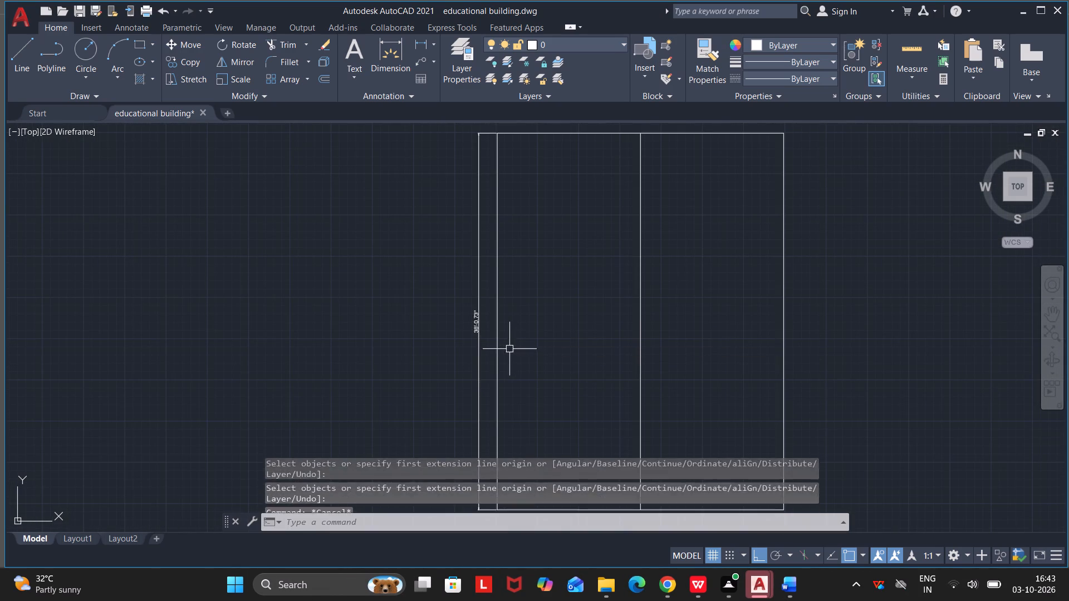
key("Escape")
key("Escape")
key("Escape")
Offset the rectangle's bottom edge inward by 0.73 inches.
middle_click_drag(515, 387, 479, 292)
left_click_drag(506, 380, 479, 292)
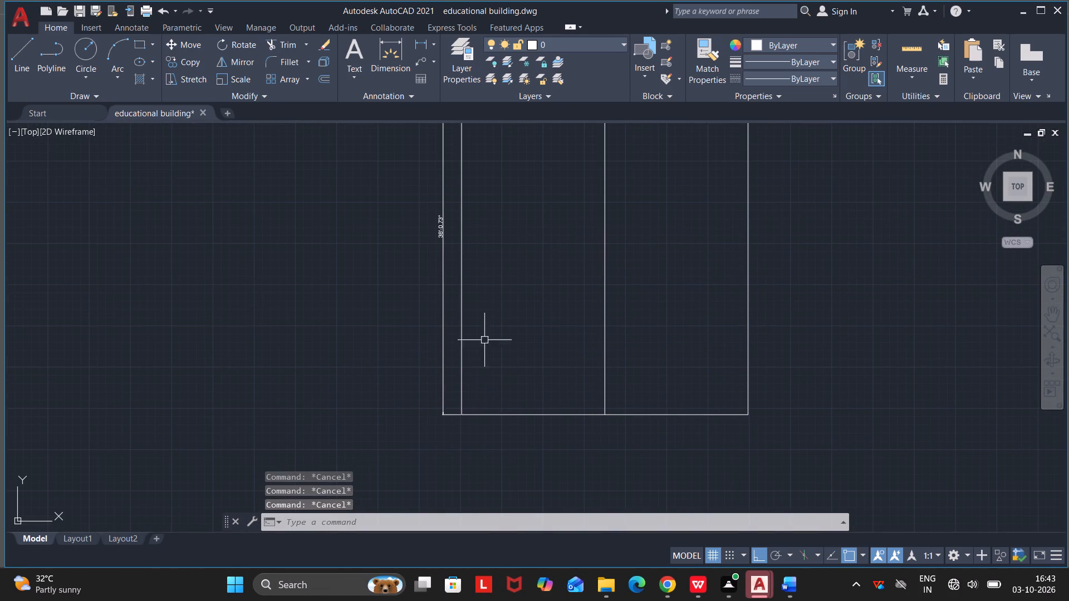
left_click(493, 413)
key("o")
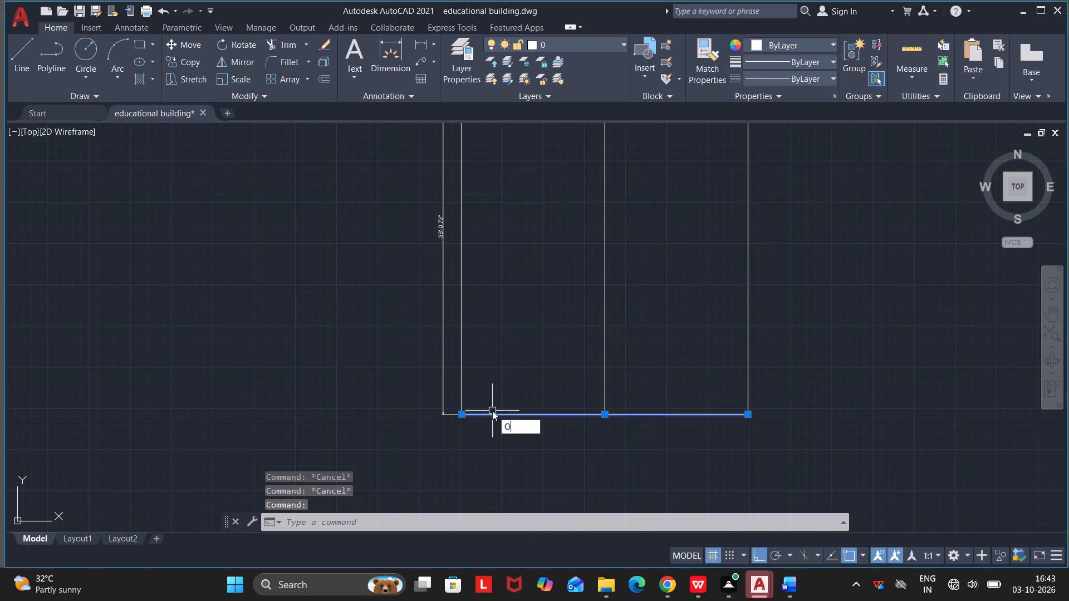
key("Return")
left_click(498, 416)
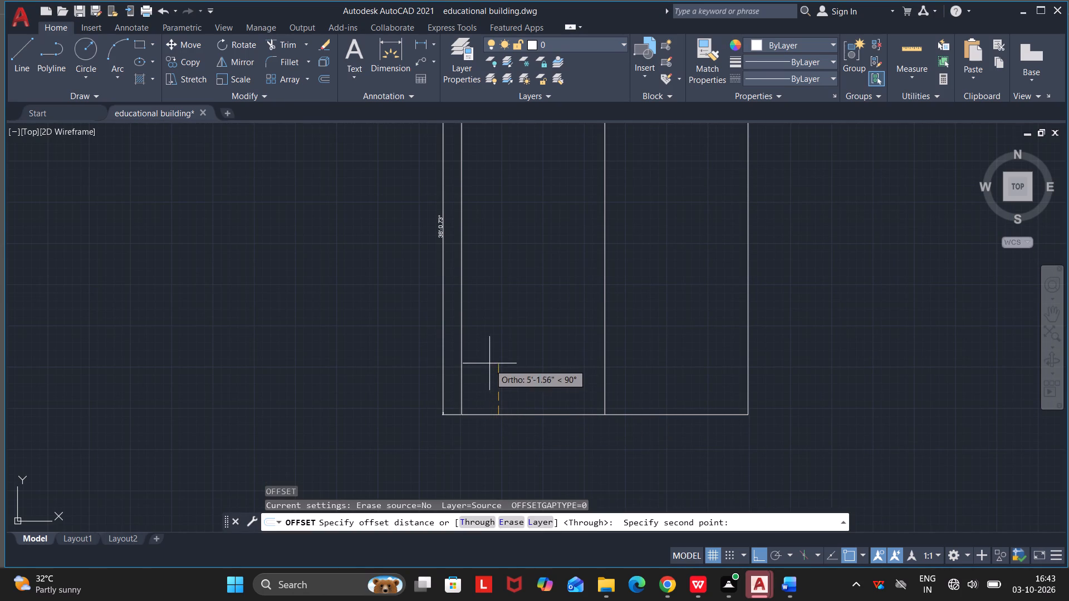
type("0.73")
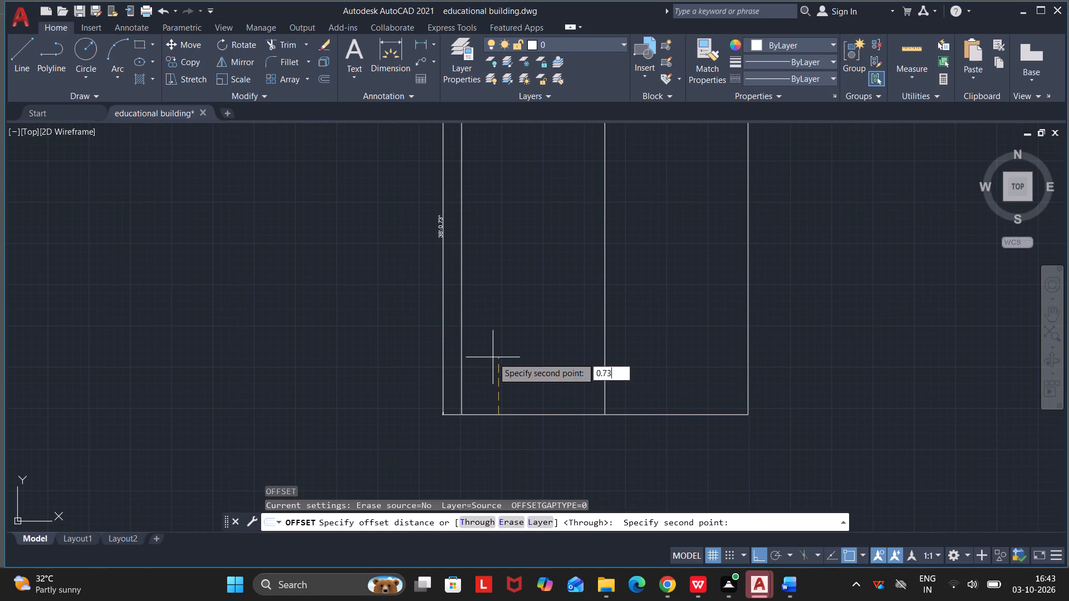
key("Return")
left_click(493, 357)
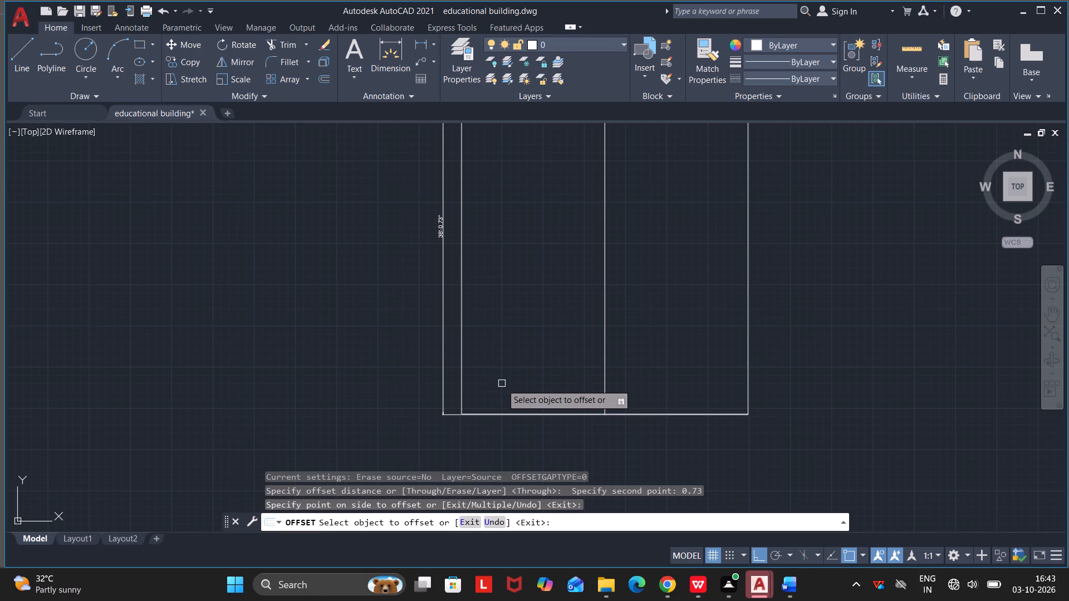
key("Escape")
key("Escape")
key("Escape")
key("Escape")
Erase the rectangle's original bottom edge, keeping the offset line just above it.
scroll(497, 414, "up", 4)
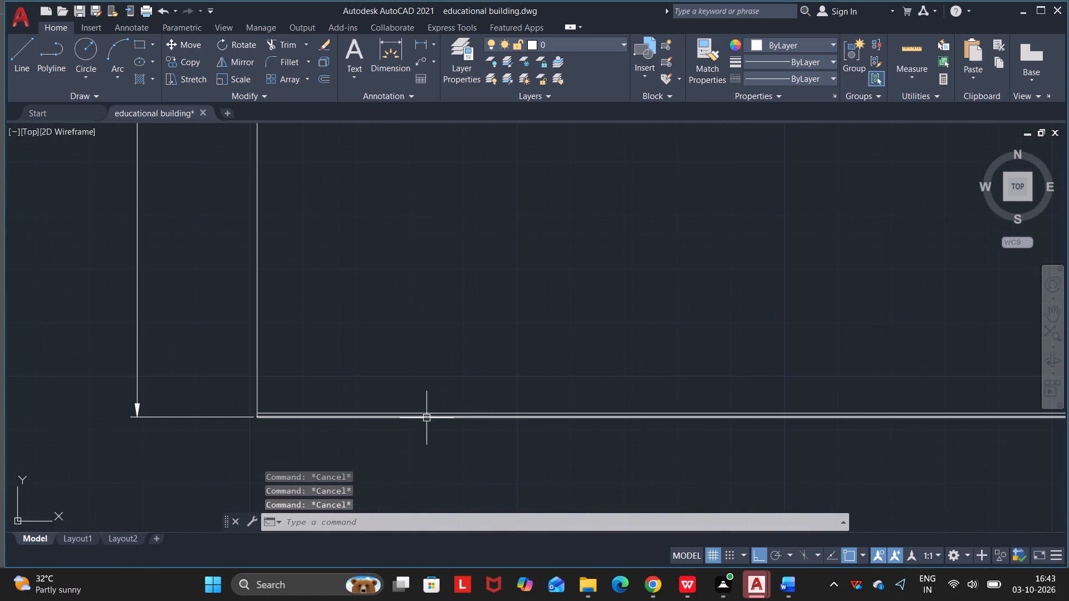
left_click(425, 418)
key("Delete")
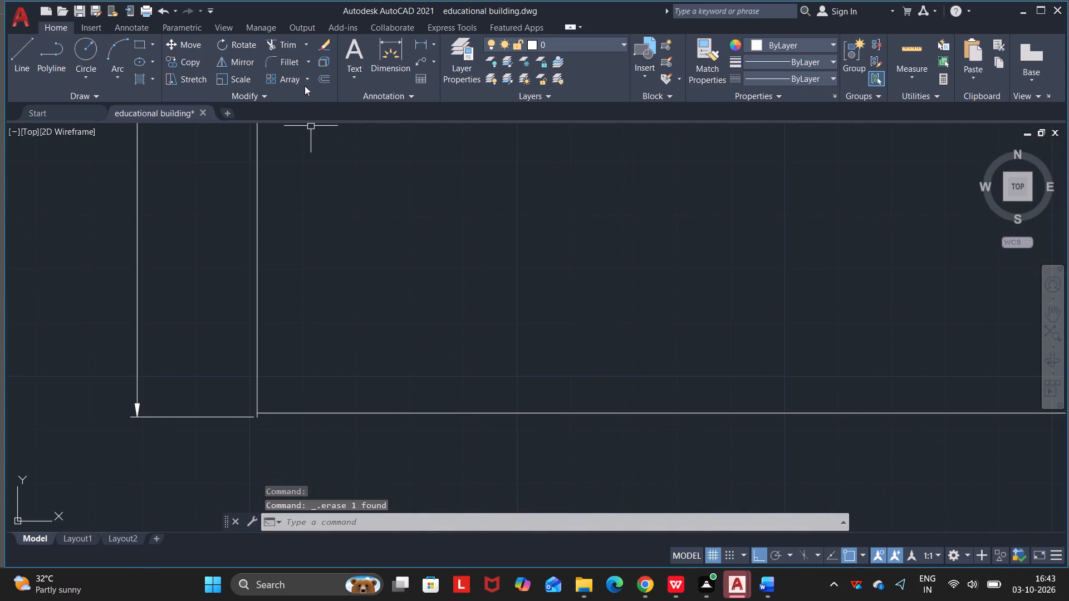
Trim the west side's overhang below the new bottom edge and remove the height dimension beside it.
left_click(271, 45)
scroll(238, 412, "up", 4)
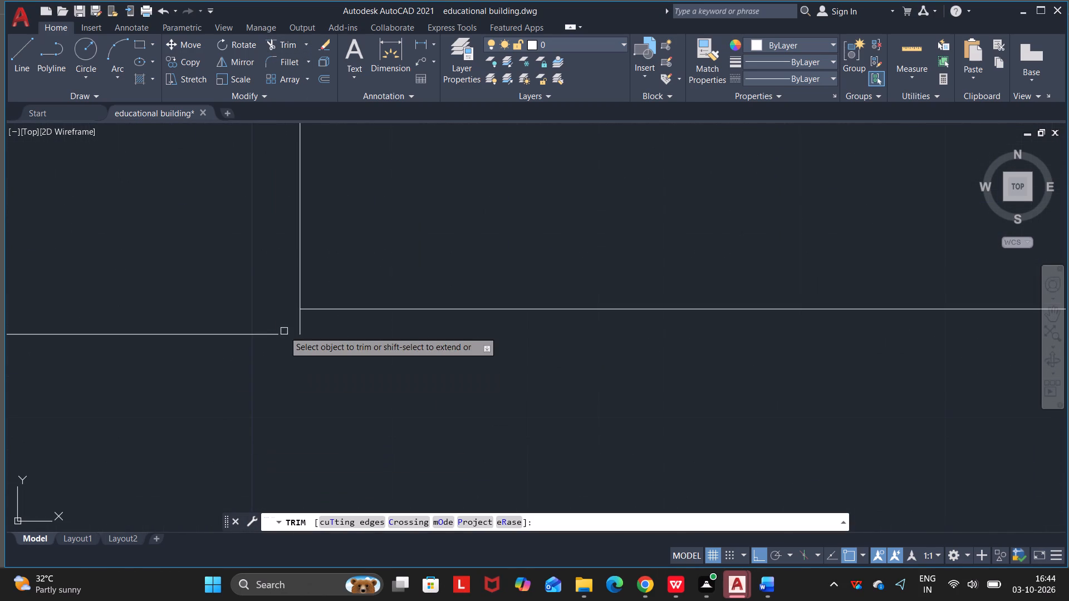
double_click(300, 327)
left_click(296, 334)
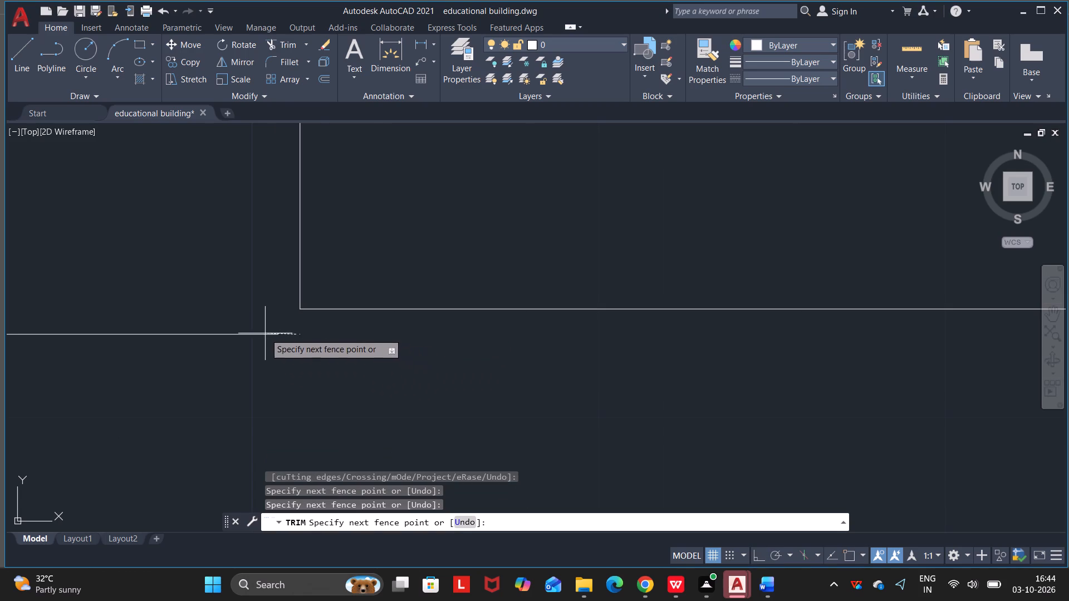
double_click(265, 332)
left_click_drag(265, 335, 262, 359)
Trim the east side's overhang below the new bottom edge.
scroll(371, 359, "down", 6)
scroll(498, 381, "down", 7)
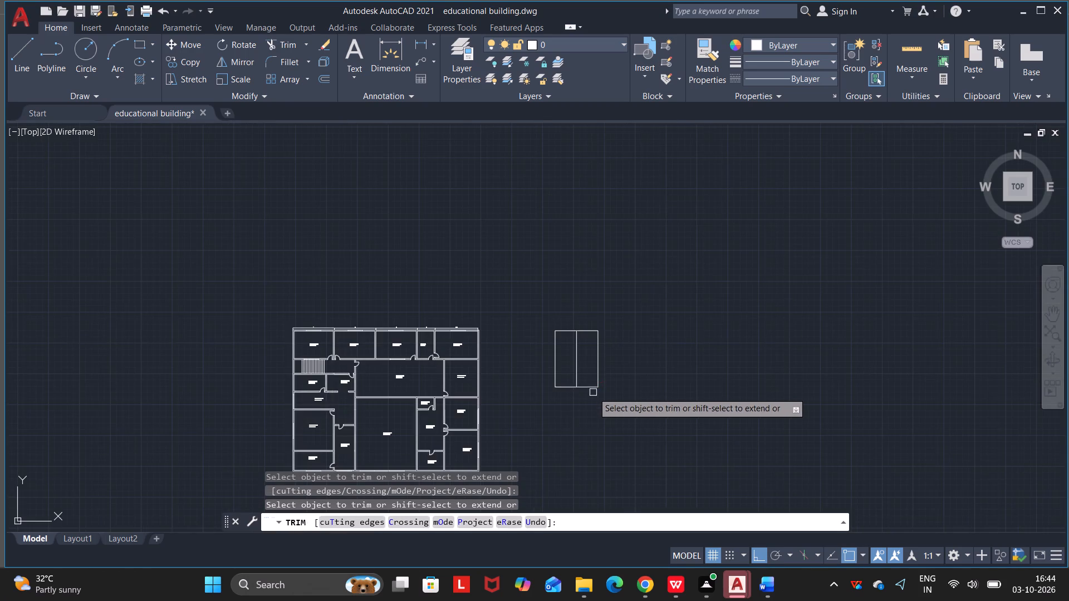
scroll(600, 390, "up", 5)
scroll(545, 362, "up", 5)
scroll(739, 457, "up", 4)
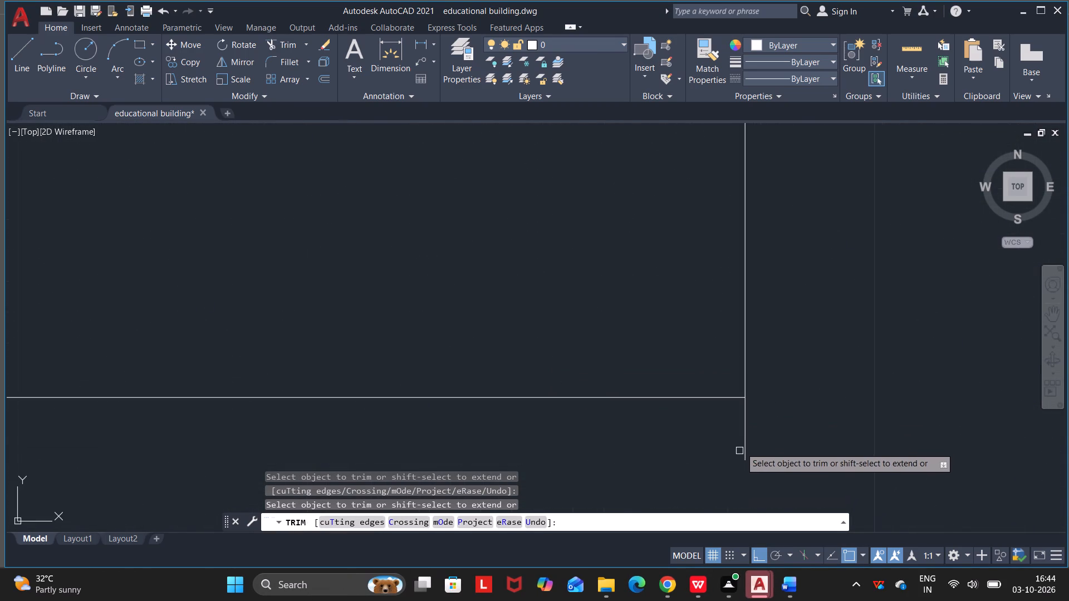
double_click(745, 431)
scroll(636, 409, "down", 4)
key("Escape")
key("Escape")
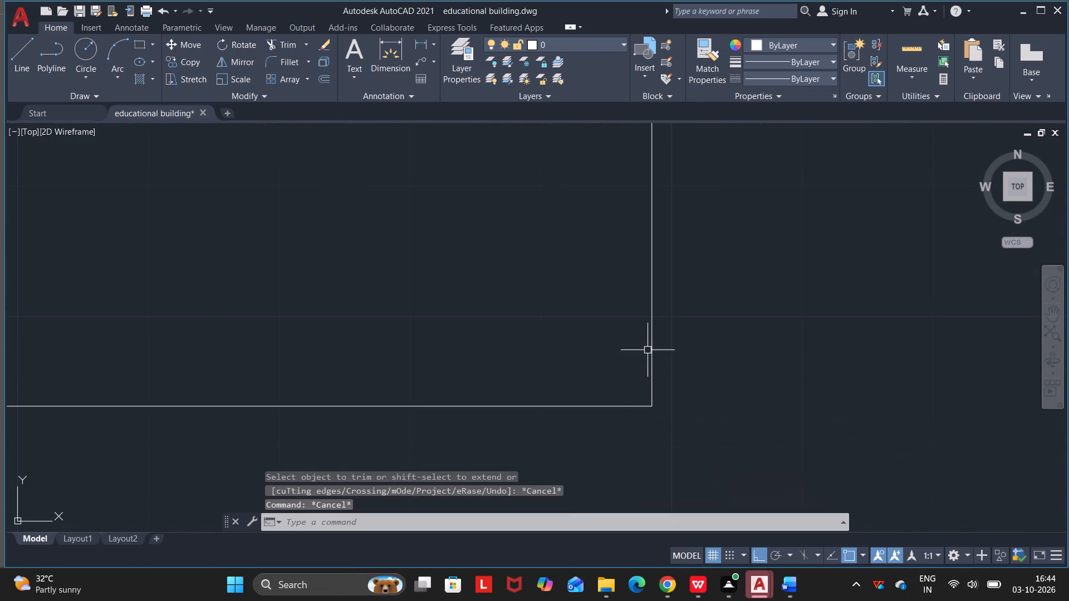
key("Escape")
key("Escape")
key("Escape")
key("Escape")
Offset the rectangle's bottom edge downward by 12 inches.
scroll(465, 366, "down", 9)
scroll(409, 339, "up", 3)
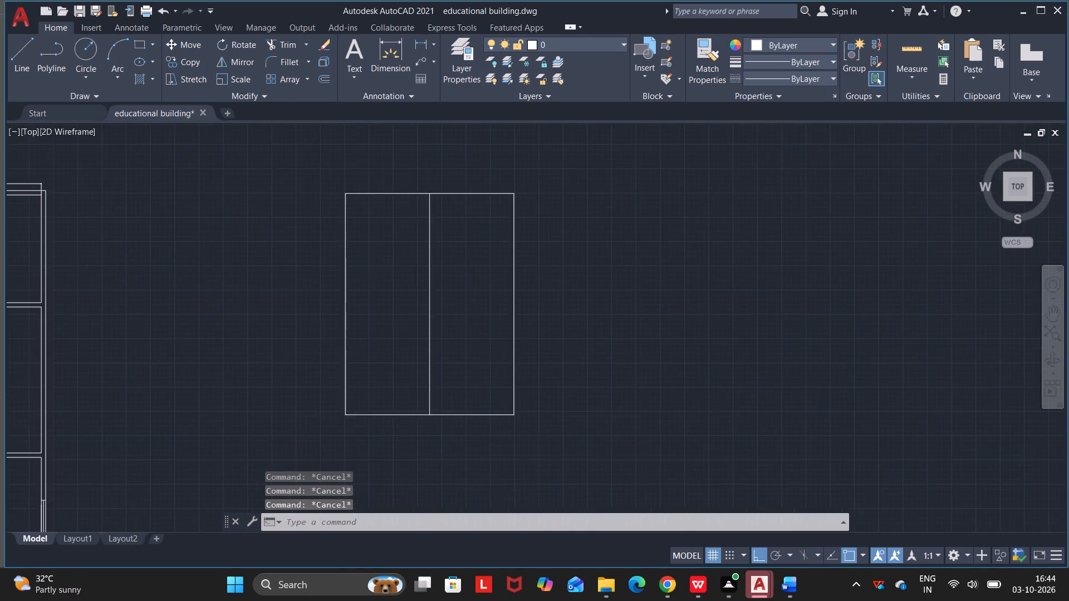
scroll(374, 330, "down", 2)
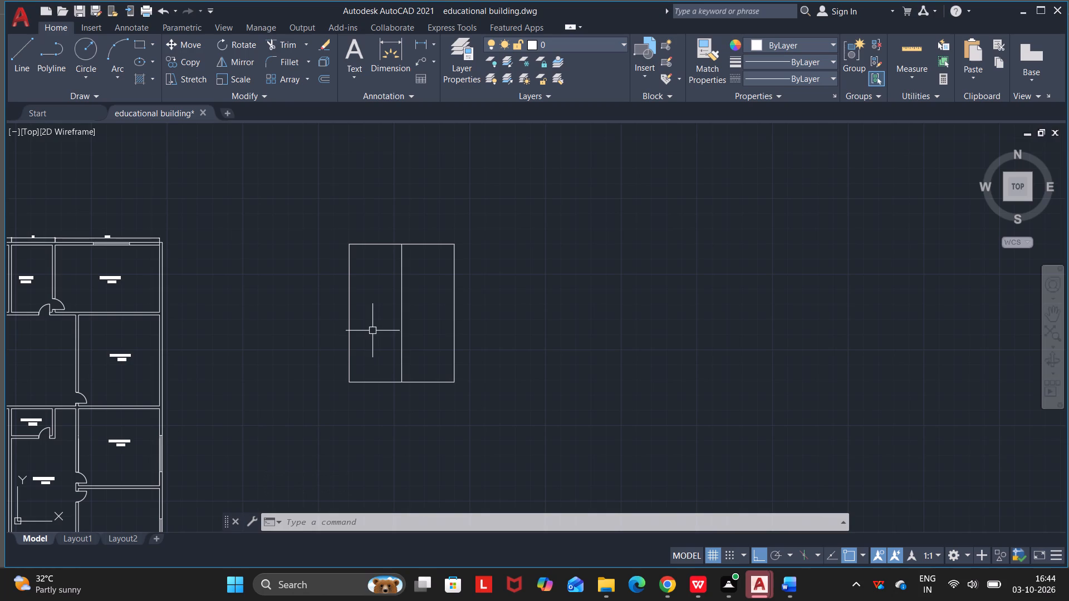
scroll(390, 385, "up", 3)
left_click(388, 380)
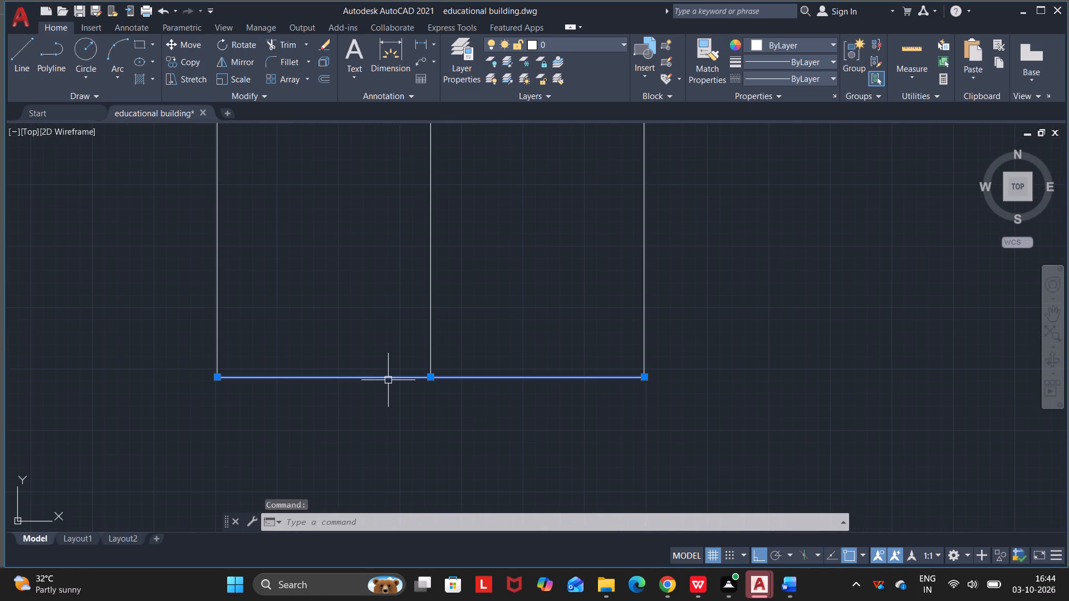
key("o")
key("Return")
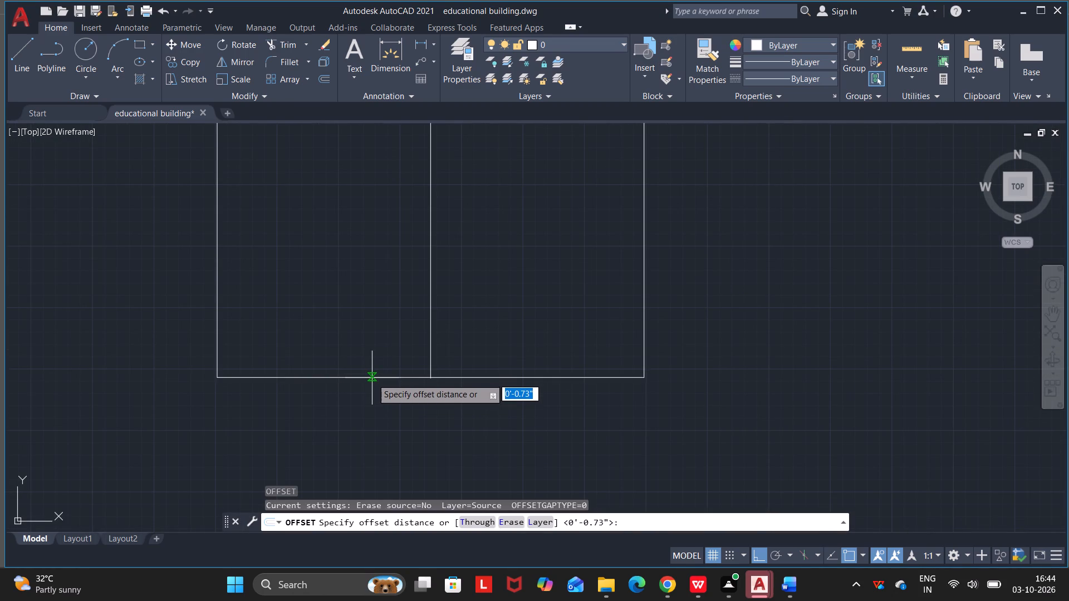
left_click(372, 378)
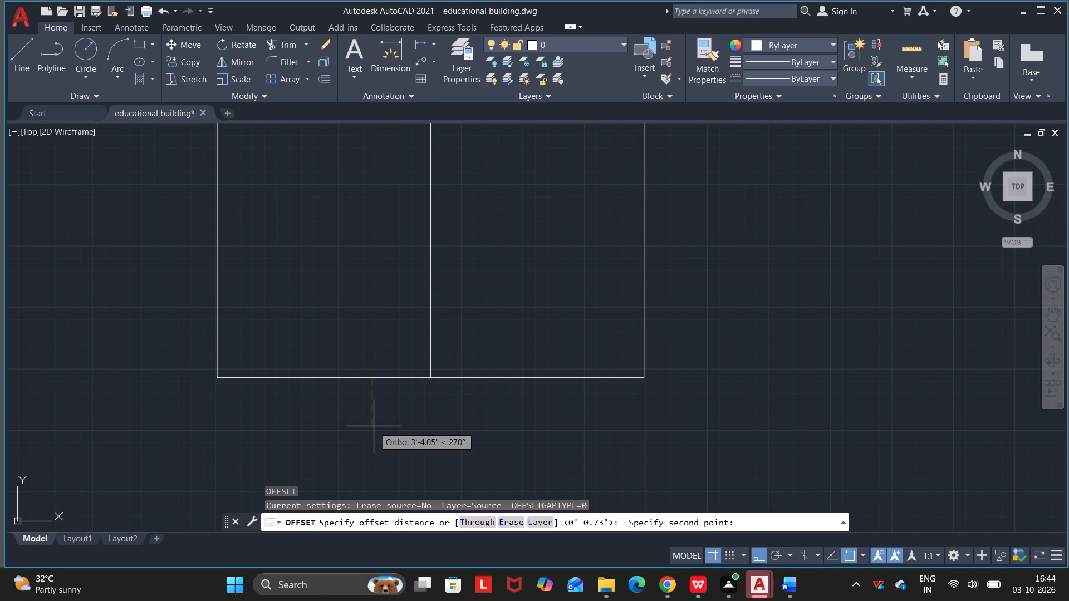
type("12")
key("Return")
left_click(374, 426)
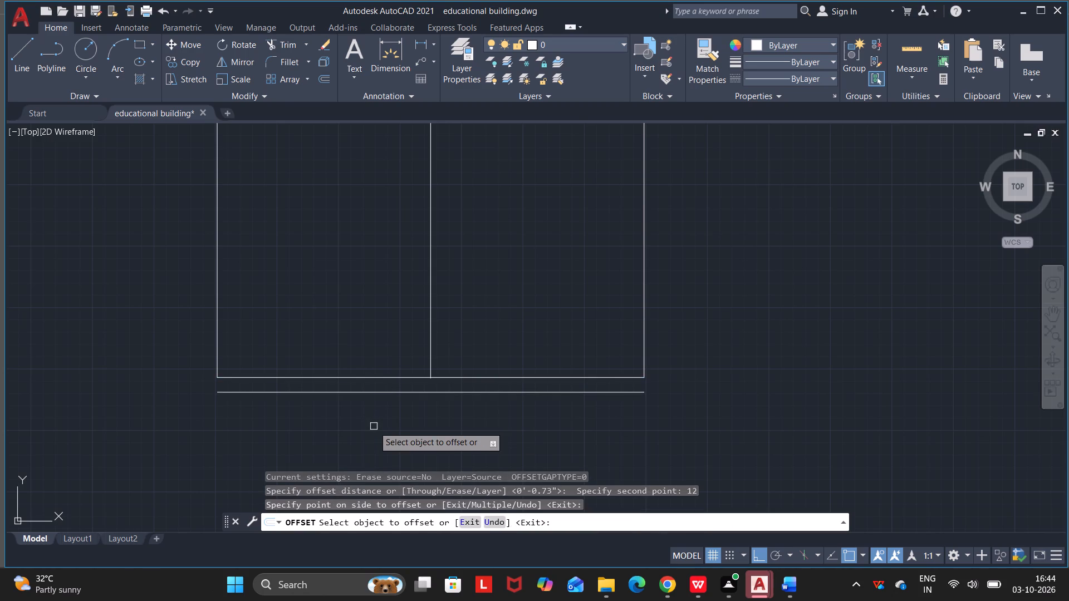
key("Escape")
key("Escape")
key("Escape")
key("Escape")
key("Escape")
Extend the west side, the middle divider and the east side down to the new lower line.
key("e")
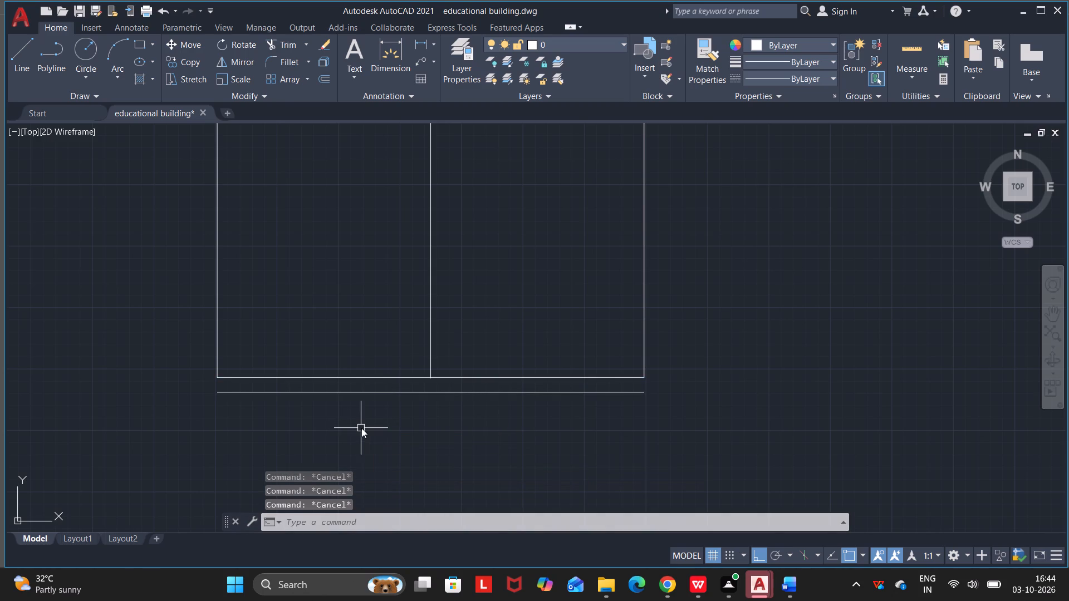
key("x")
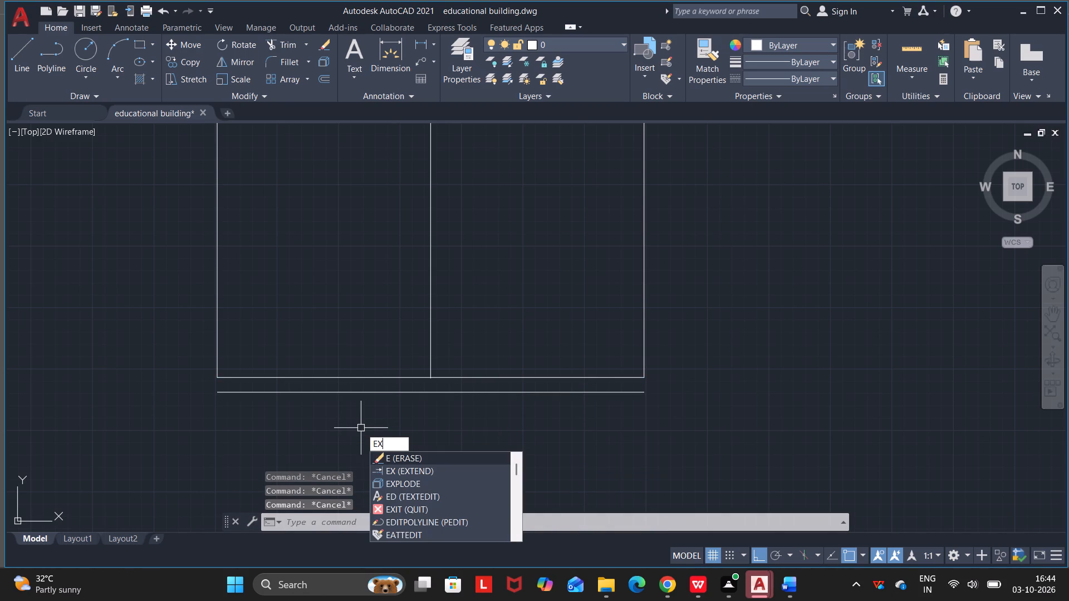
key("Return")
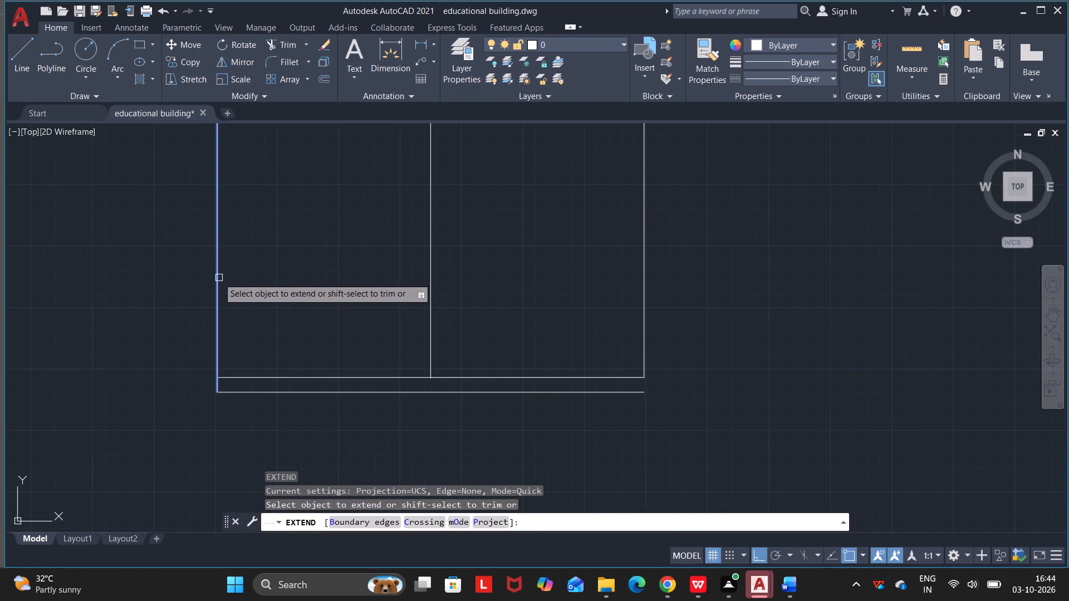
double_click(218, 278)
left_click(430, 293)
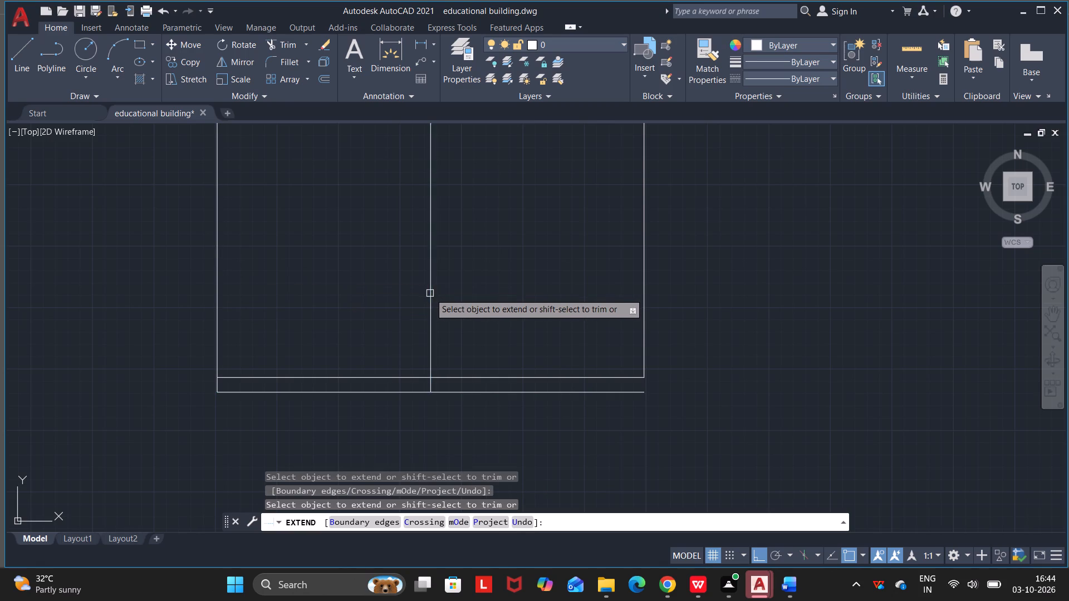
triple_click(646, 309)
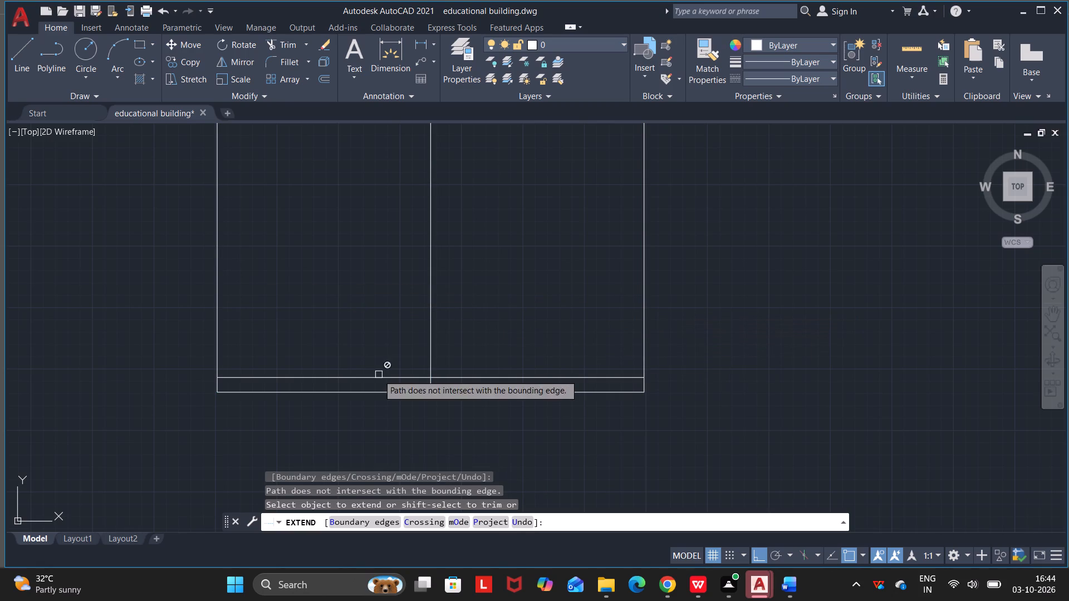
key("Escape")
key("Escape")
key("Escape")
key("Escape")
key("Escape")
Trim away the former bottom edge across both columns, leaving only the lowest line.
left_click(281, 50)
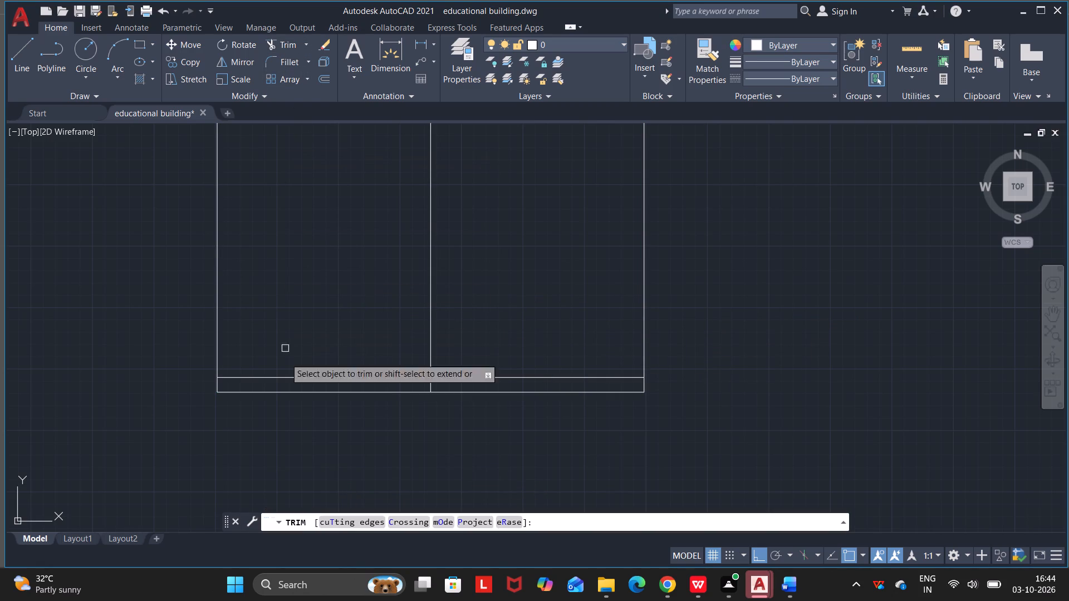
left_click(303, 380)
left_click(447, 376)
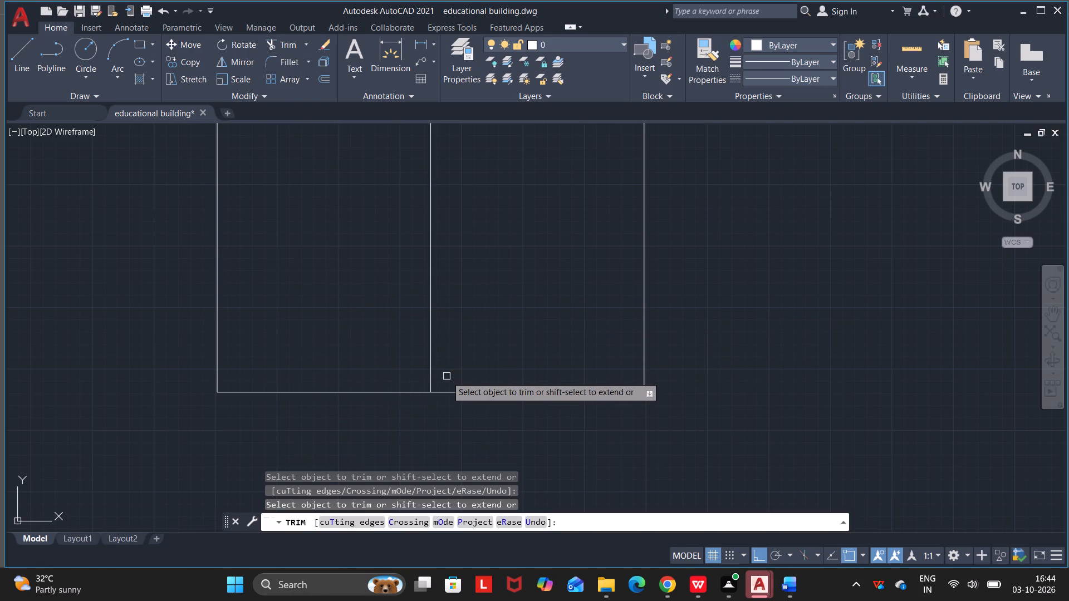
key("Escape")
key("Escape")
key("Escape")
key("Escape")
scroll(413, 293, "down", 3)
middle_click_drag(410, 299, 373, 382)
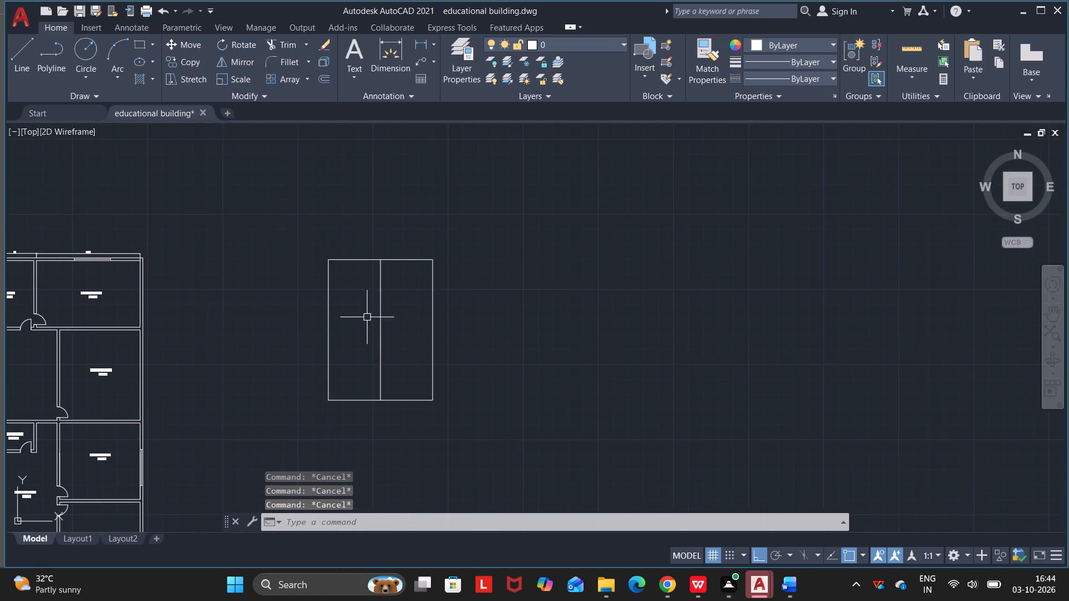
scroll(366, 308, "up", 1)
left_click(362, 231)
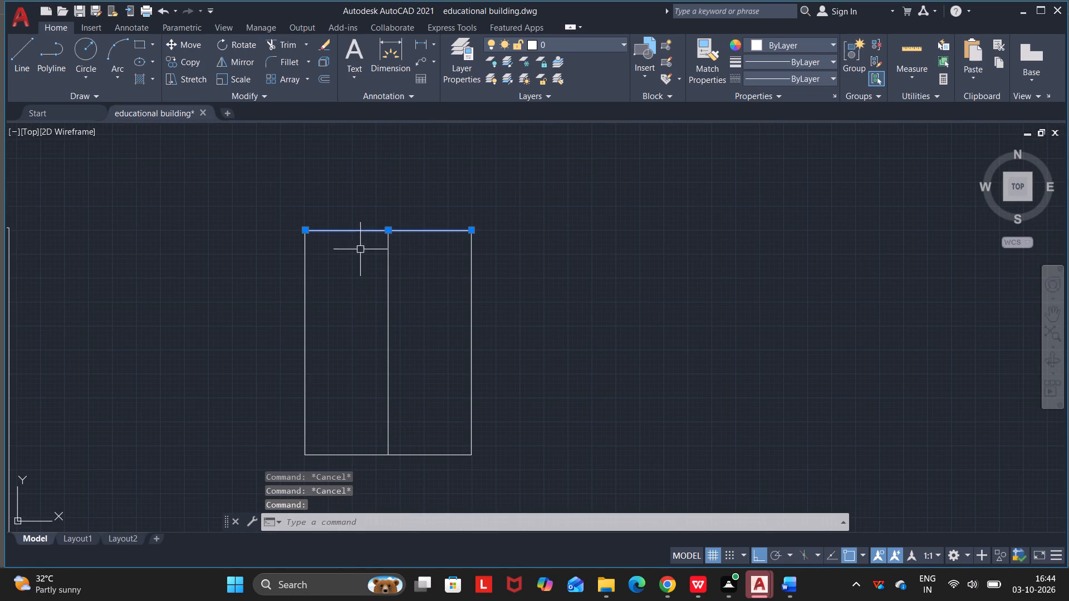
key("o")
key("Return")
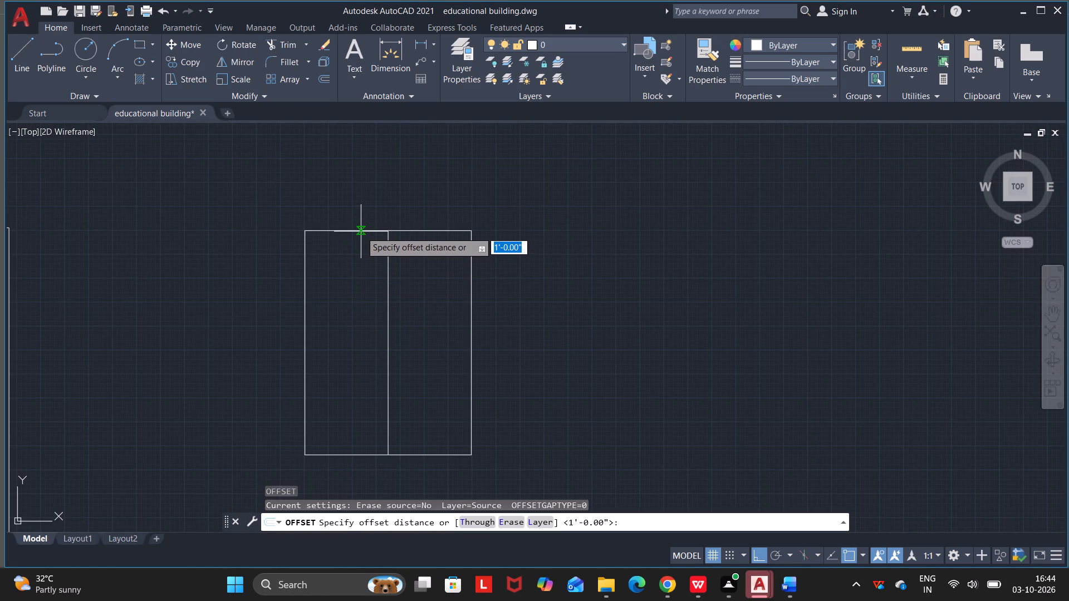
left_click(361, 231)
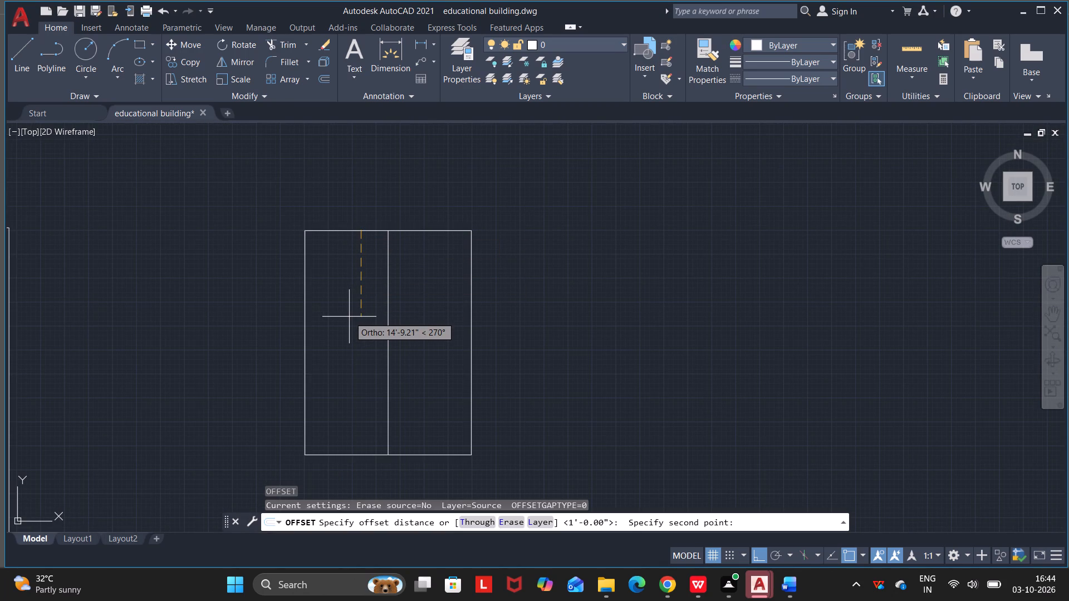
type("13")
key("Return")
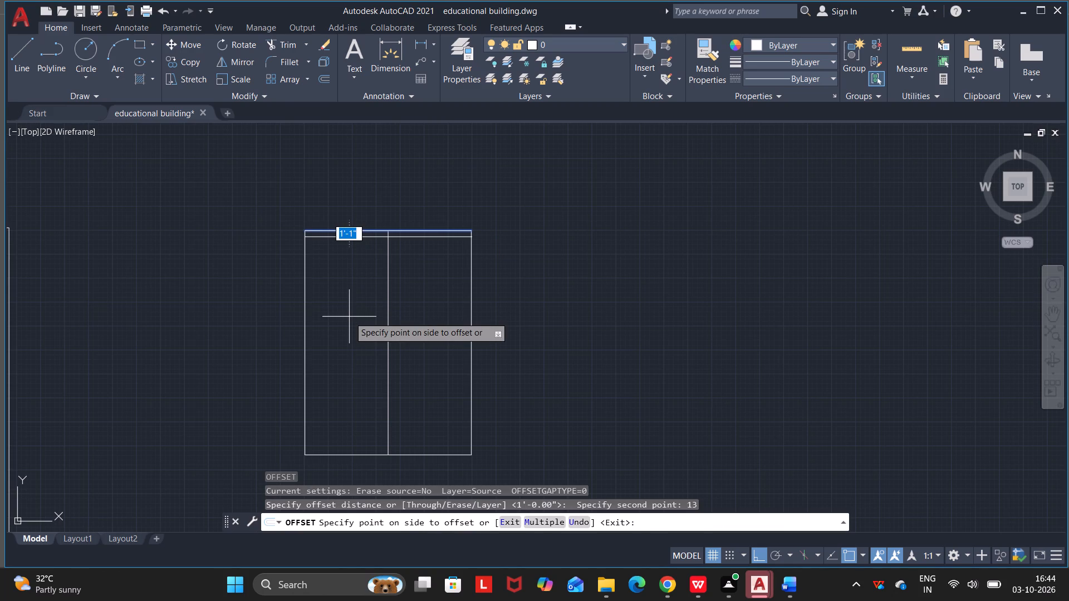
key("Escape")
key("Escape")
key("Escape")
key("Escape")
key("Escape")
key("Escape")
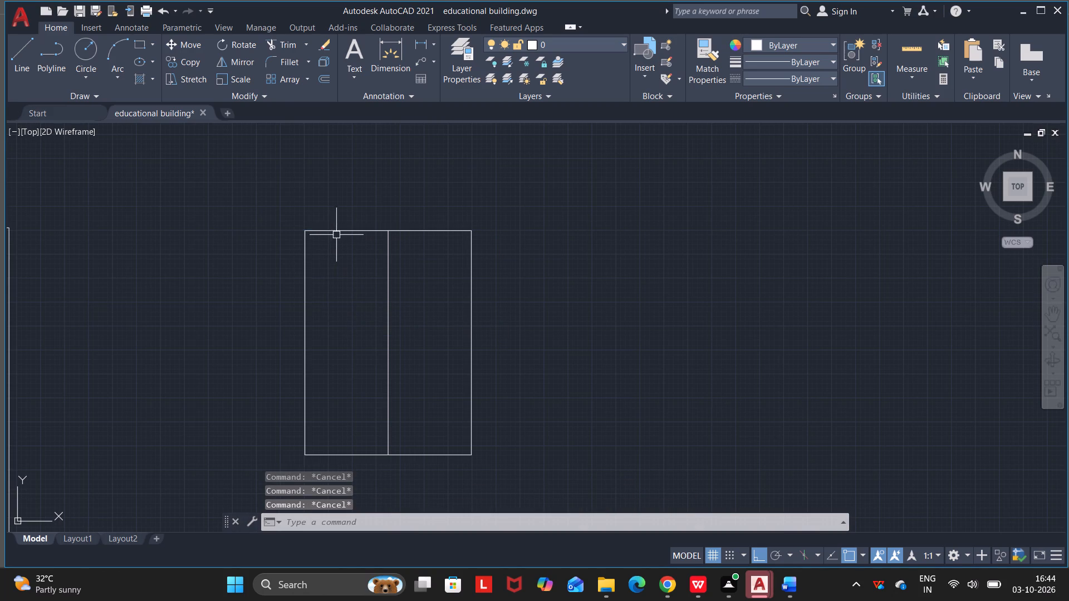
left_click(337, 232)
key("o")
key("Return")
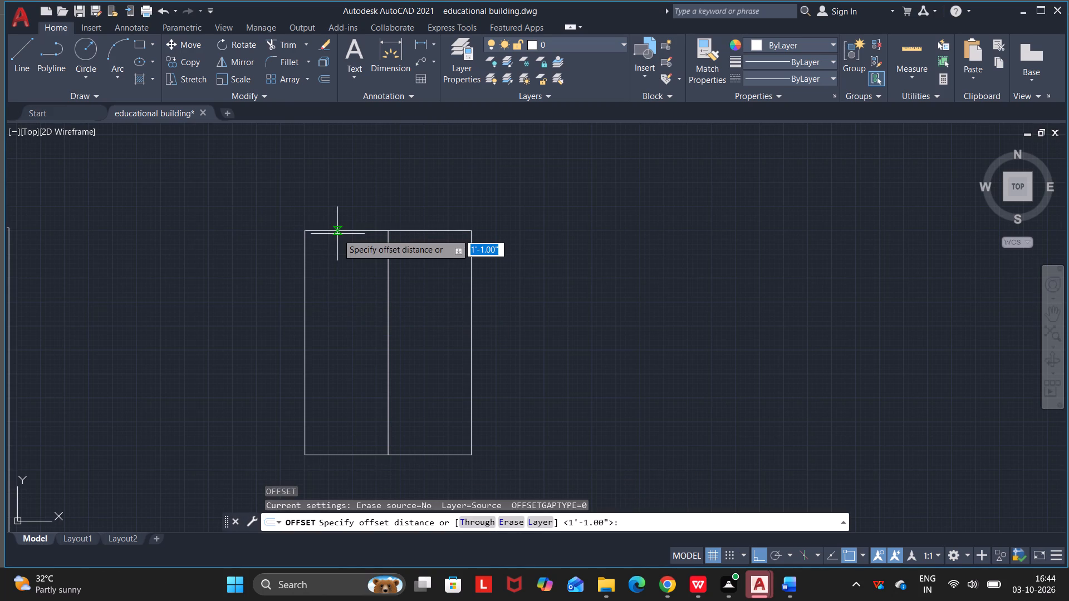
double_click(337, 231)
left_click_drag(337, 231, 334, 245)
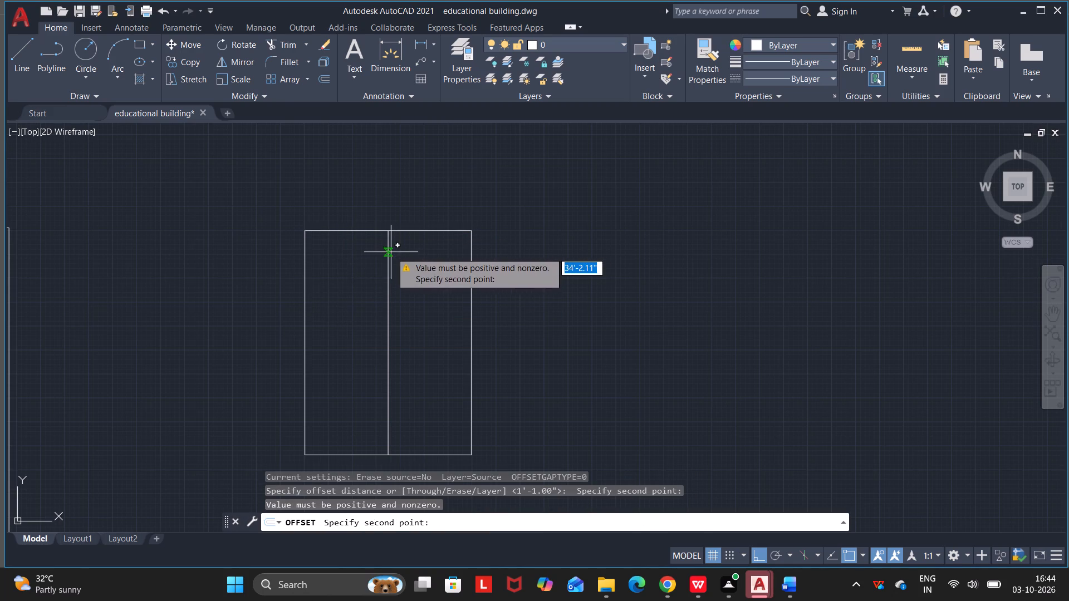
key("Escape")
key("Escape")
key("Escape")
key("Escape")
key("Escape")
Offset the table frame's top edge downward twice at 13' spacing to divide both columns into three rows.
left_click(362, 231)
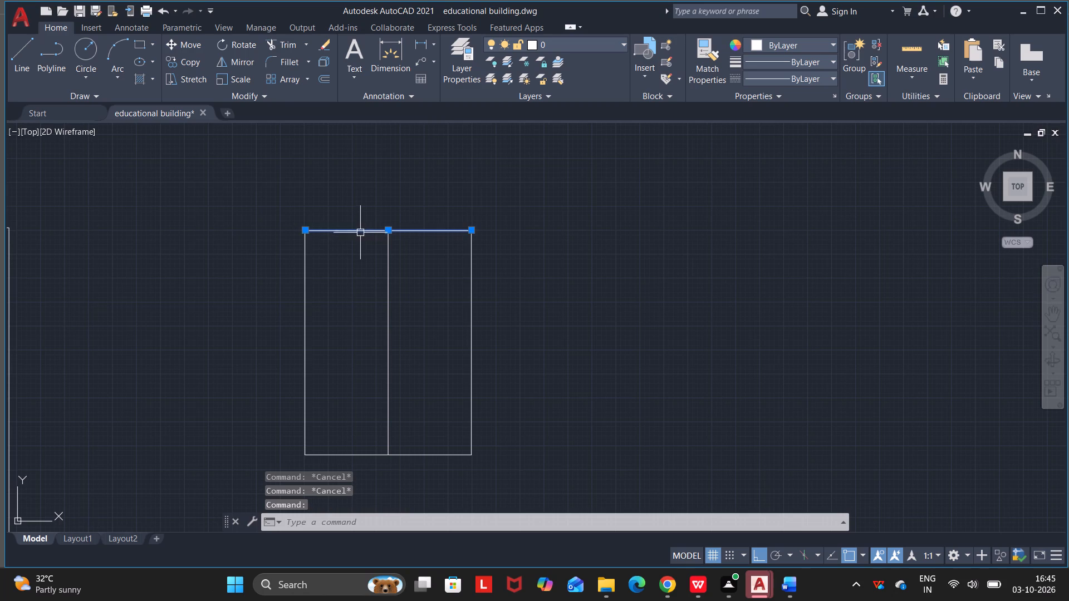
key("o")
key("Return")
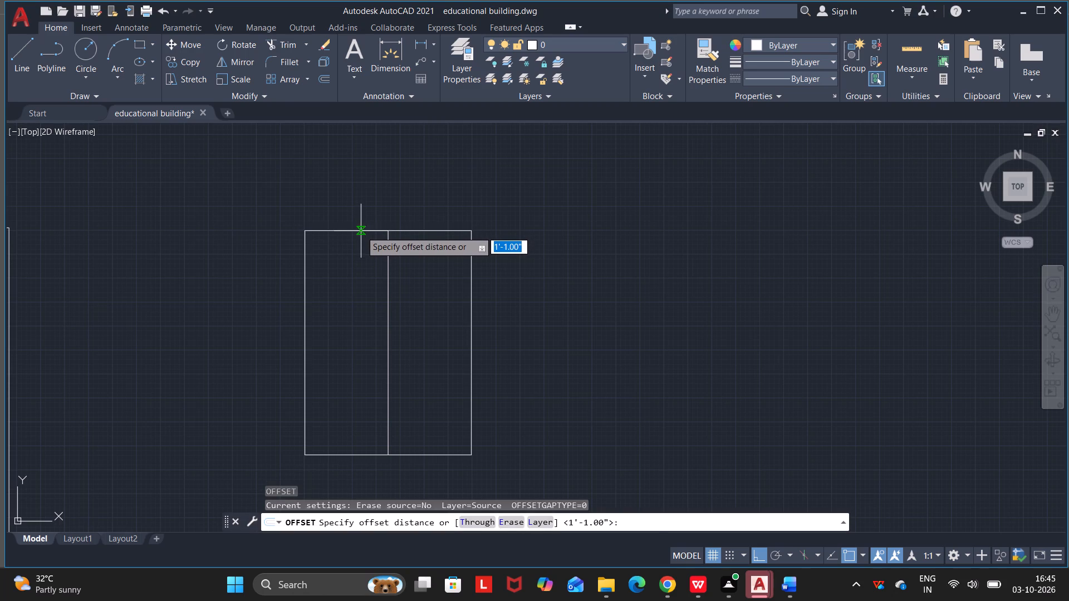
left_click(361, 231)
type("13'")
key("Return")
left_click(343, 342)
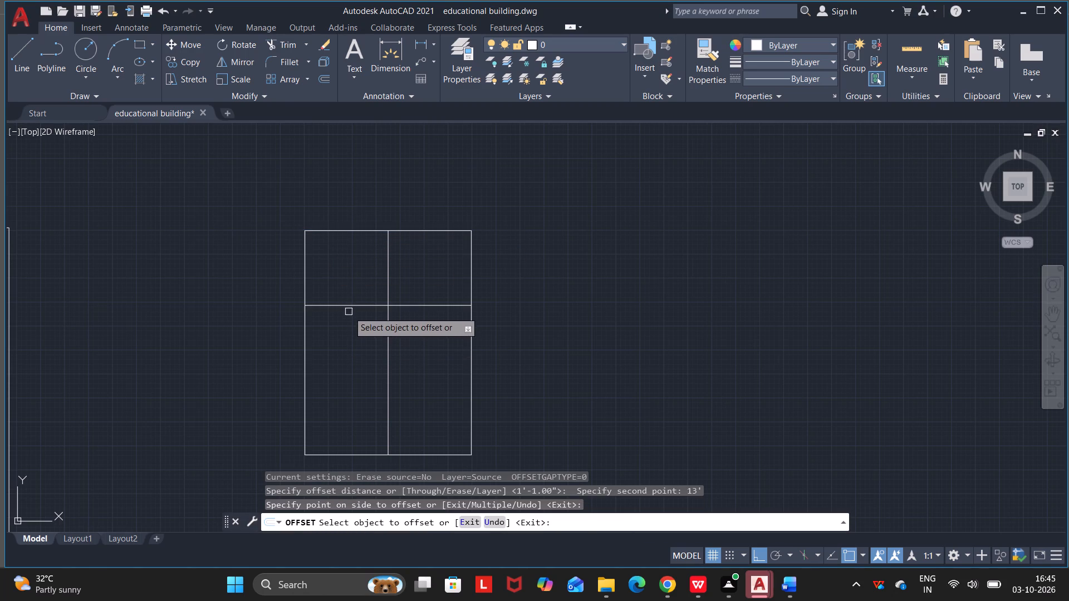
left_click(352, 306)
left_click(350, 383)
key("Escape")
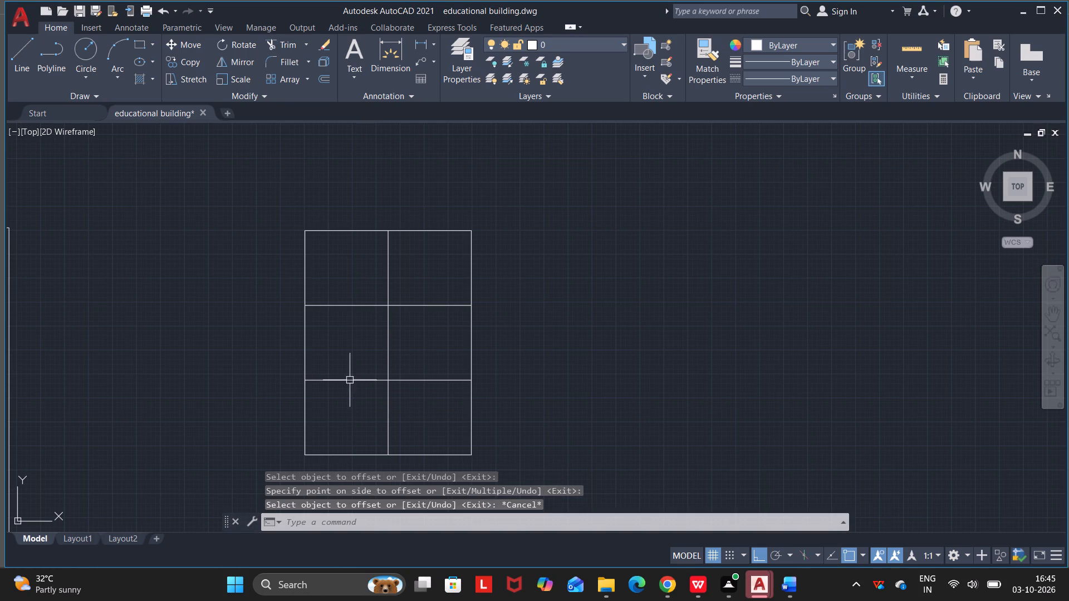
key("Escape")
key("Escape")
key("Escape")
key("Escape")
key("Escape")
key("Escape")
key("Escape")
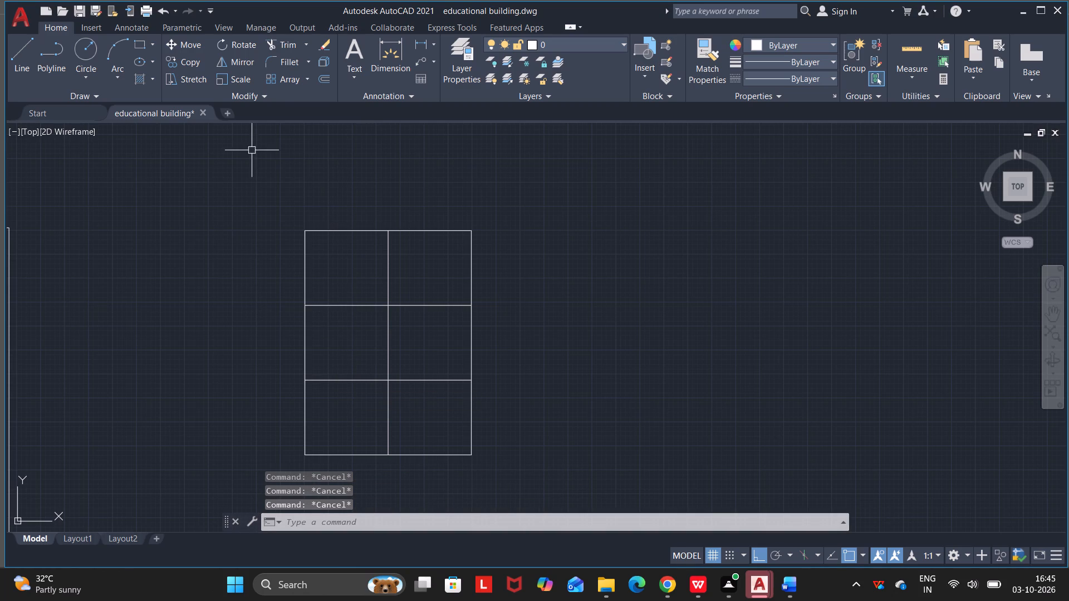
Place the multiline text 101 in the first cell of the top row with a 10" text height.
left_click(352, 77)
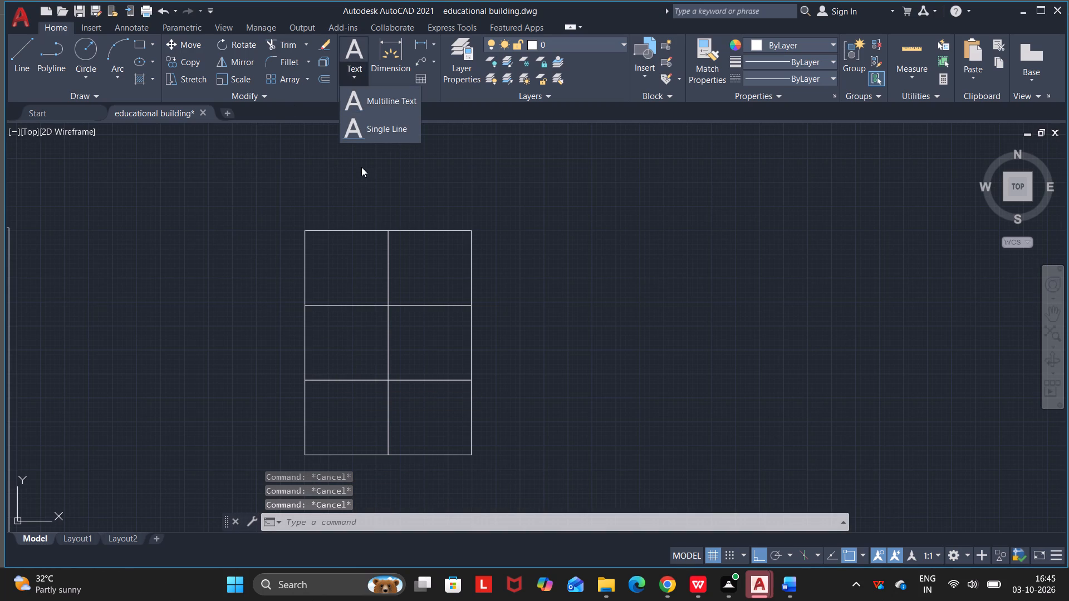
double_click(383, 96)
left_click_drag(329, 250, 331, 257)
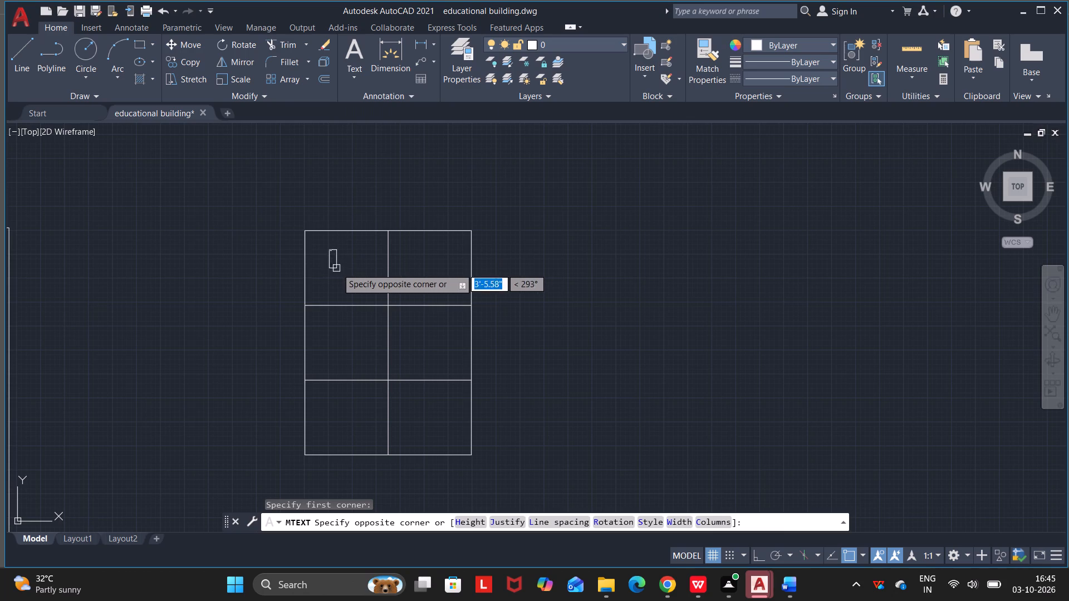
left_click(356, 283)
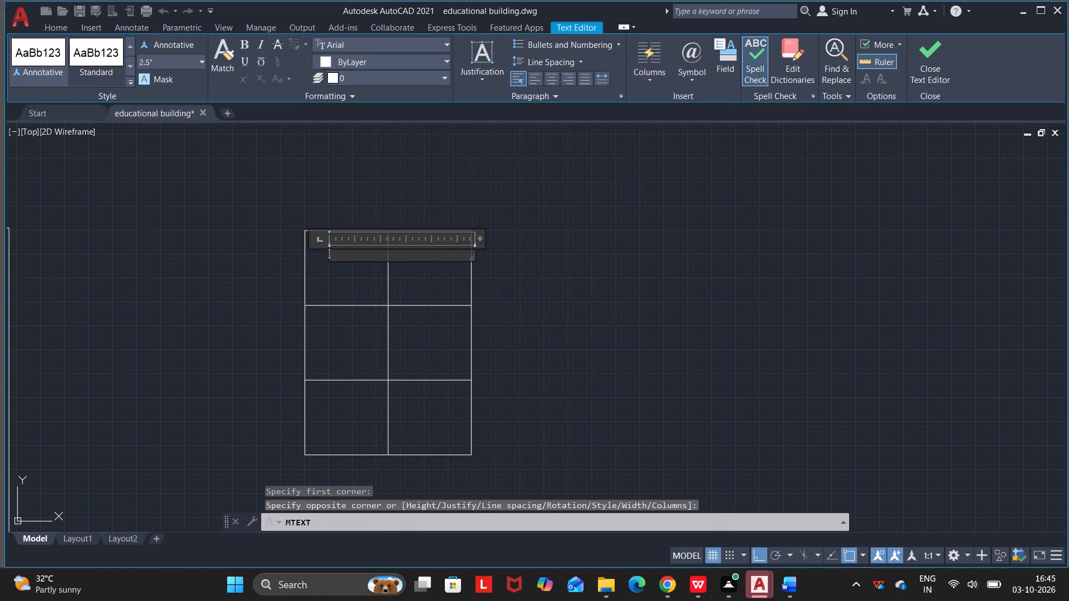
type("101")
left_click_drag(347, 253, 334, 252)
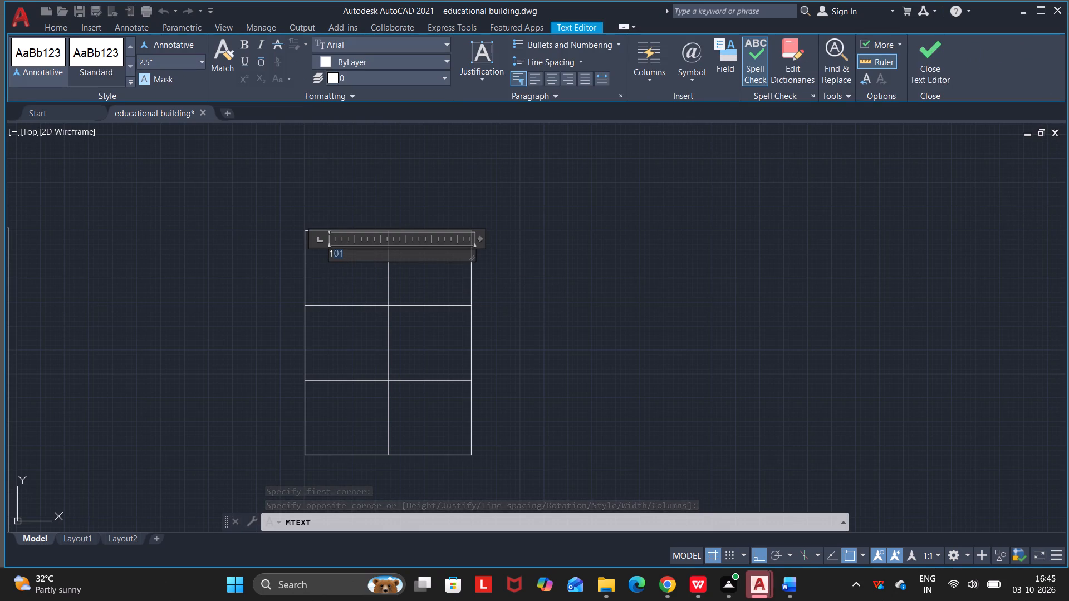
left_click_drag(334, 252, 328, 250)
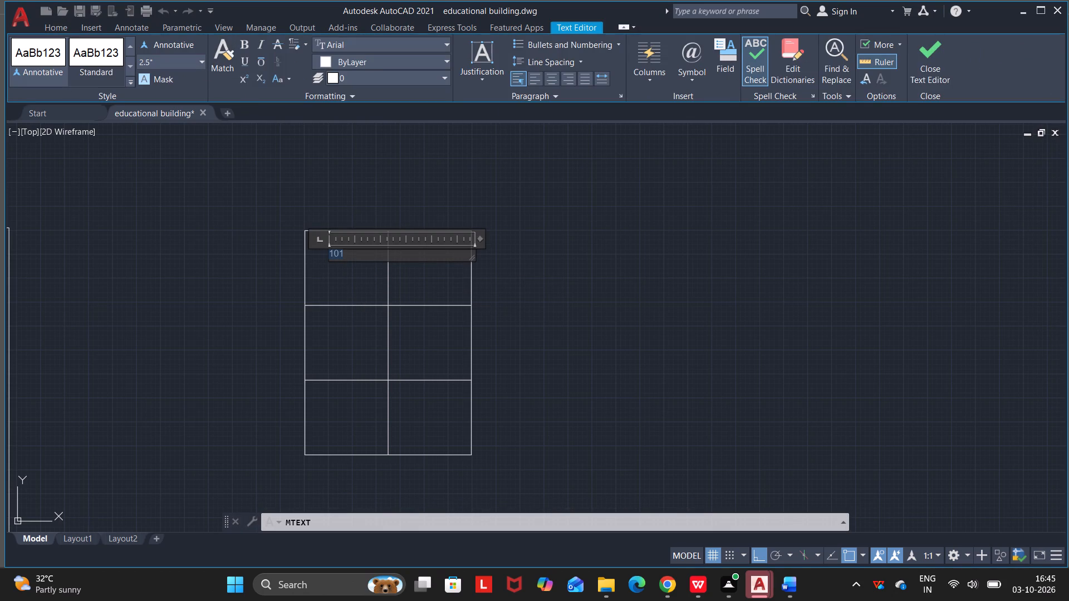
left_click_drag(190, 64, 151, 63)
type("10")
key("Return")
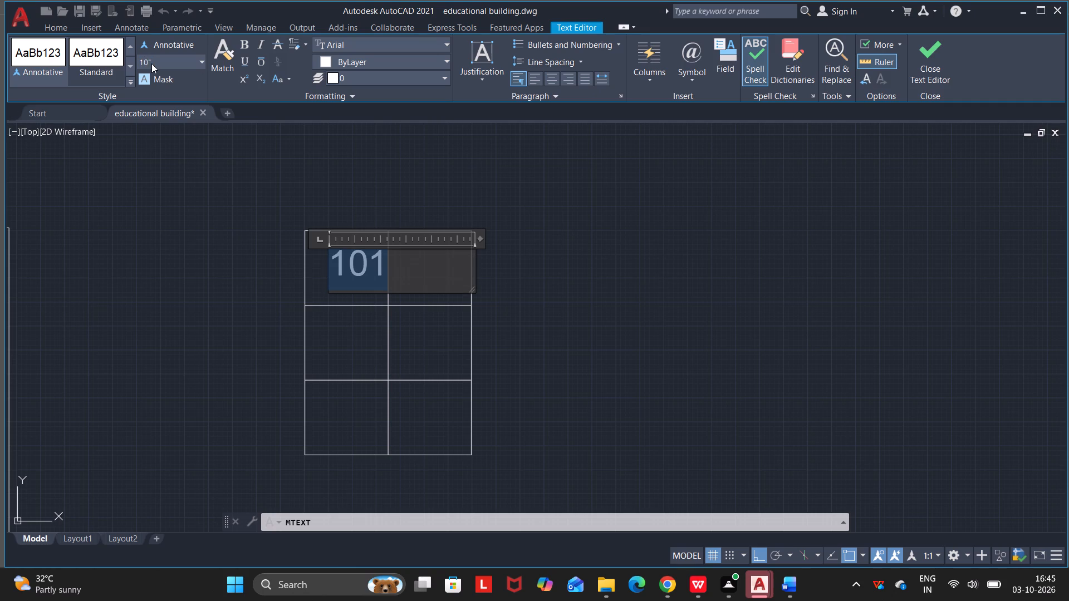
left_click(567, 219)
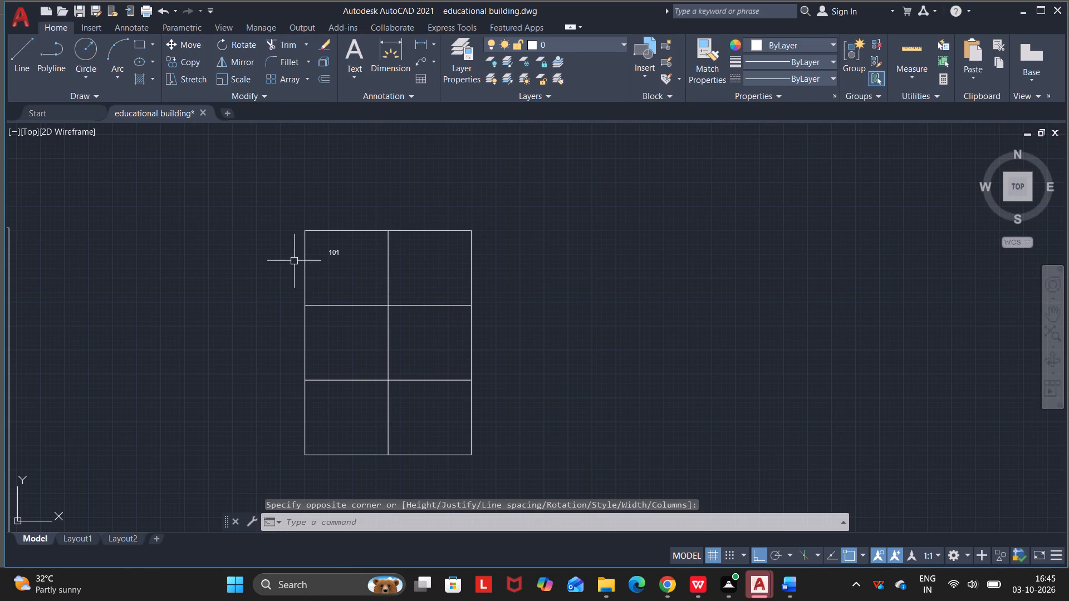
Enlarge the 101 label, trying a 24" text height before setting it to 48".
double_click(327, 254)
left_click_drag(342, 254, 327, 249)
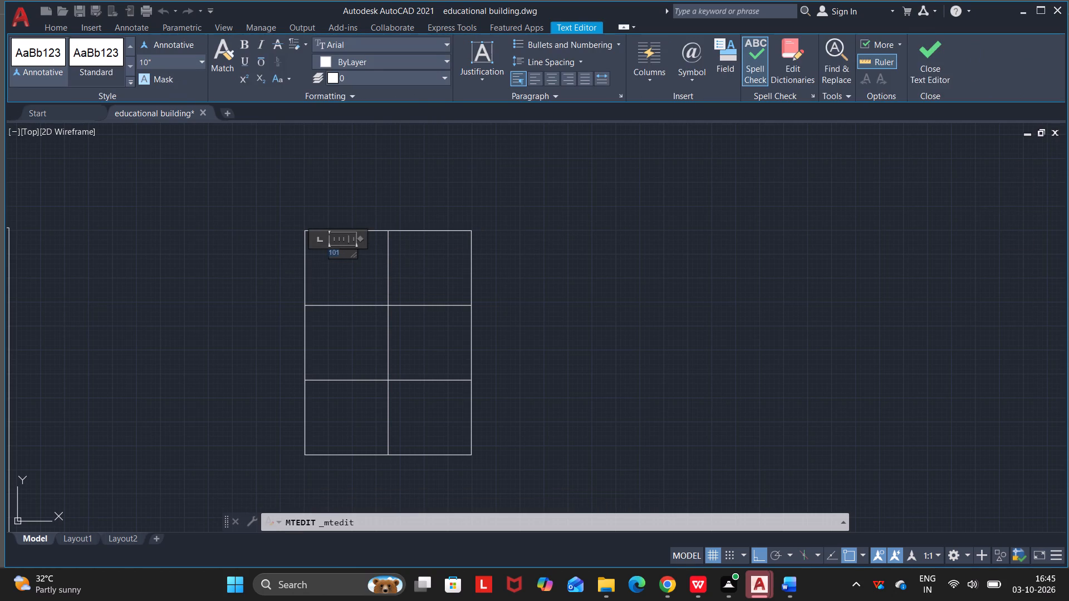
left_click_drag(171, 66, 154, 57)
type("24")
key("Return")
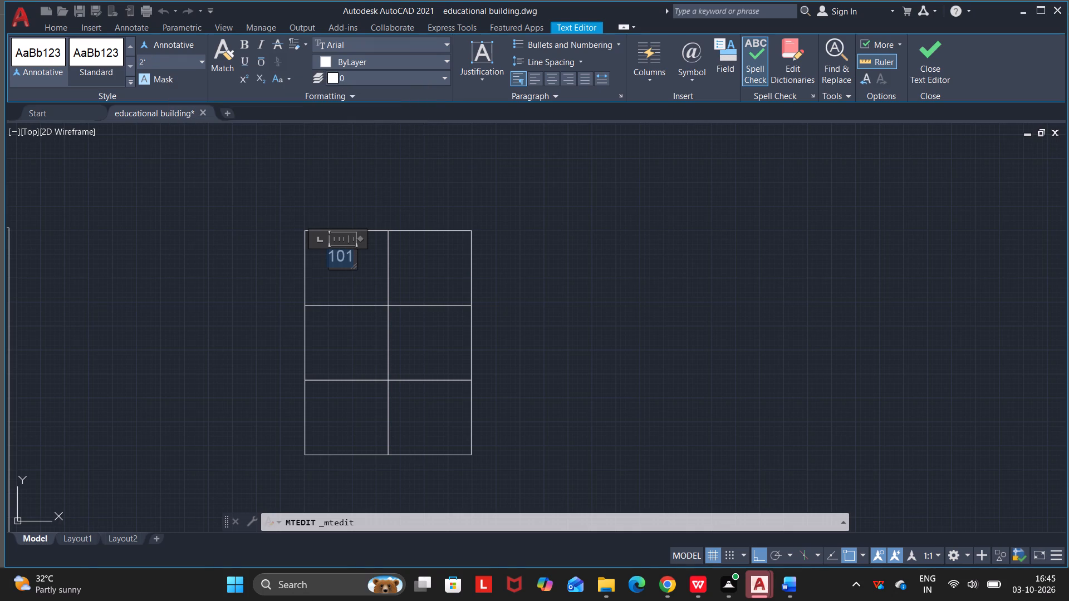
left_click_drag(153, 55, 136, 53)
type("48")
key("Return")
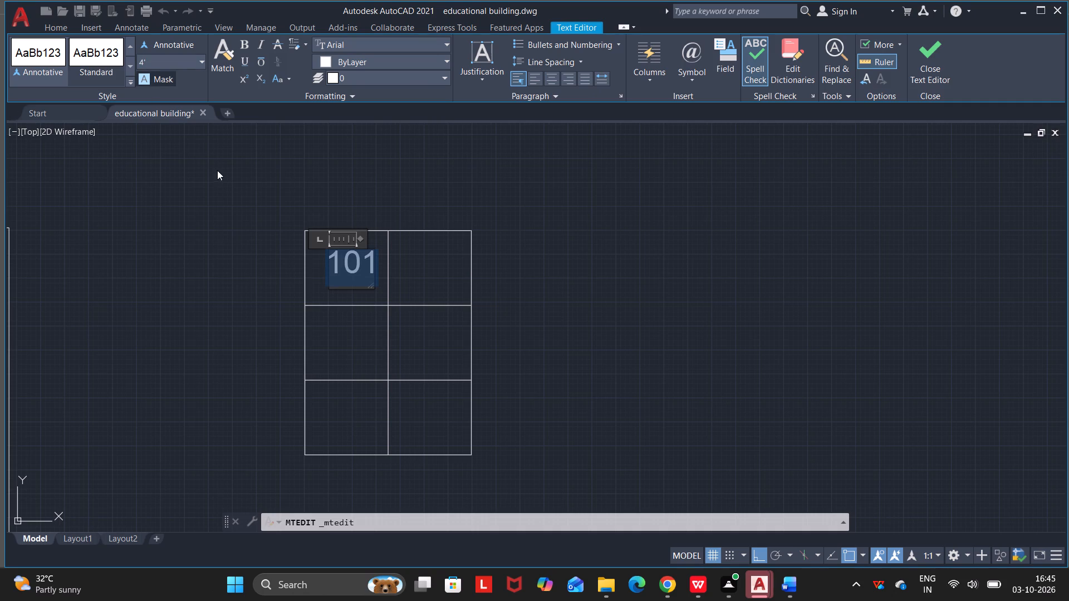
left_click(231, 175)
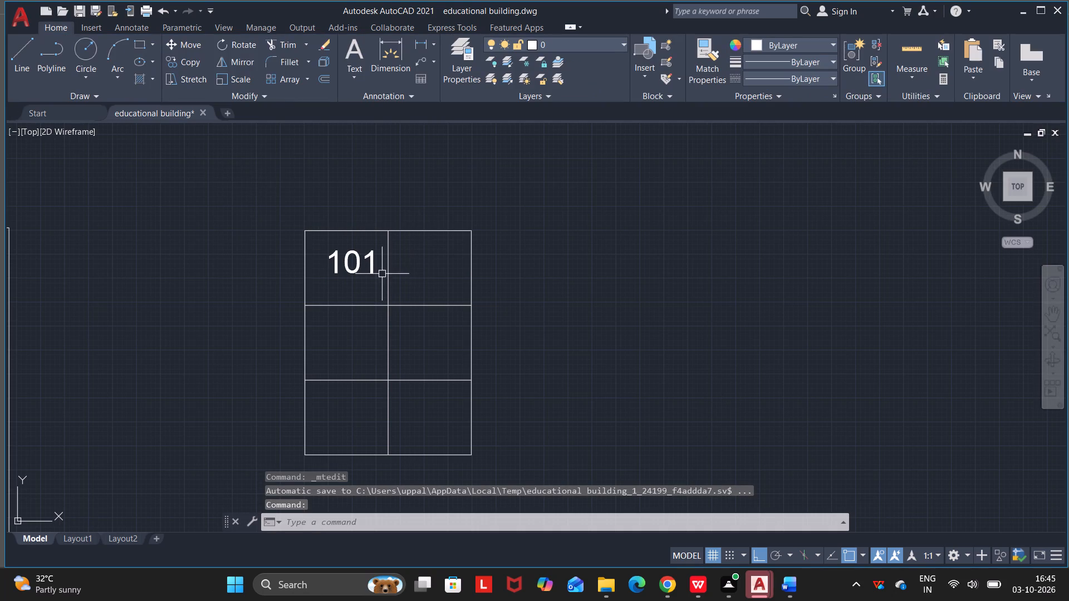
Copy the 101 label into the other five cells, turning Ortho off after the top-row copy.
left_click(374, 269)
type("CO")
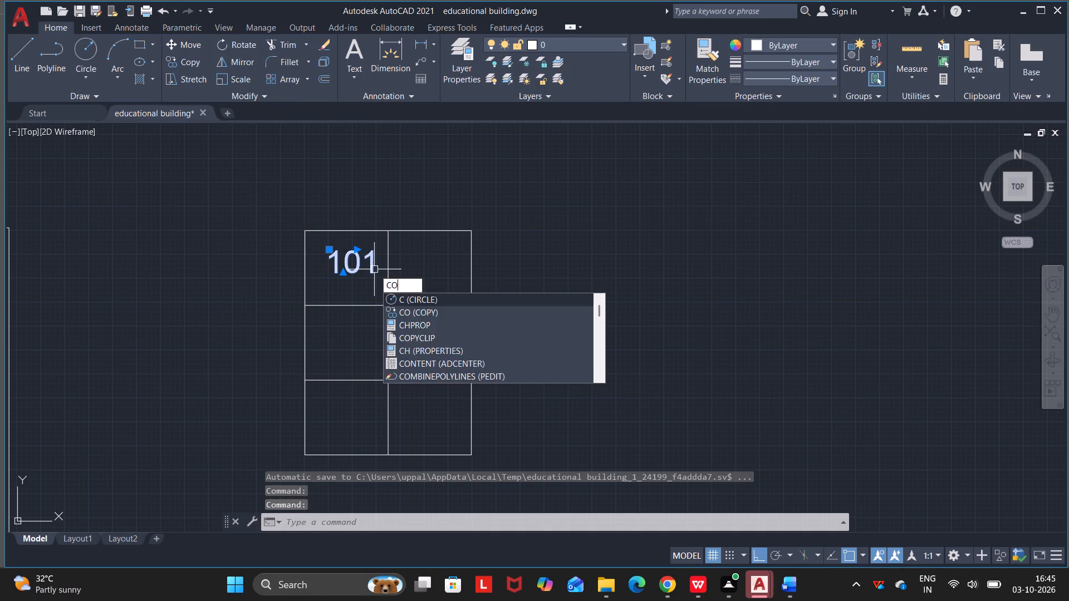
key("Return")
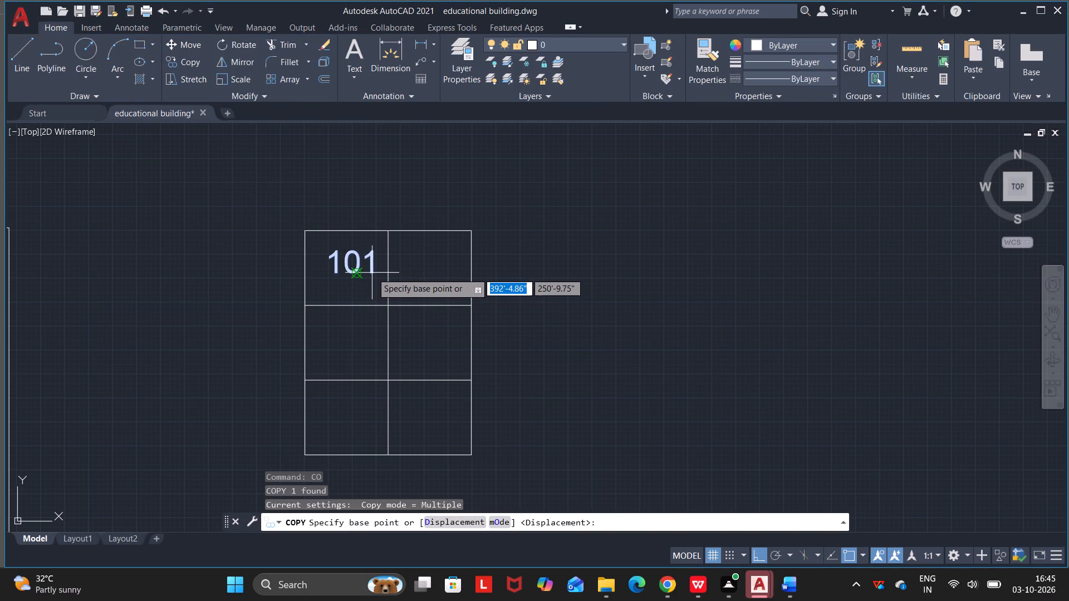
left_click(355, 273)
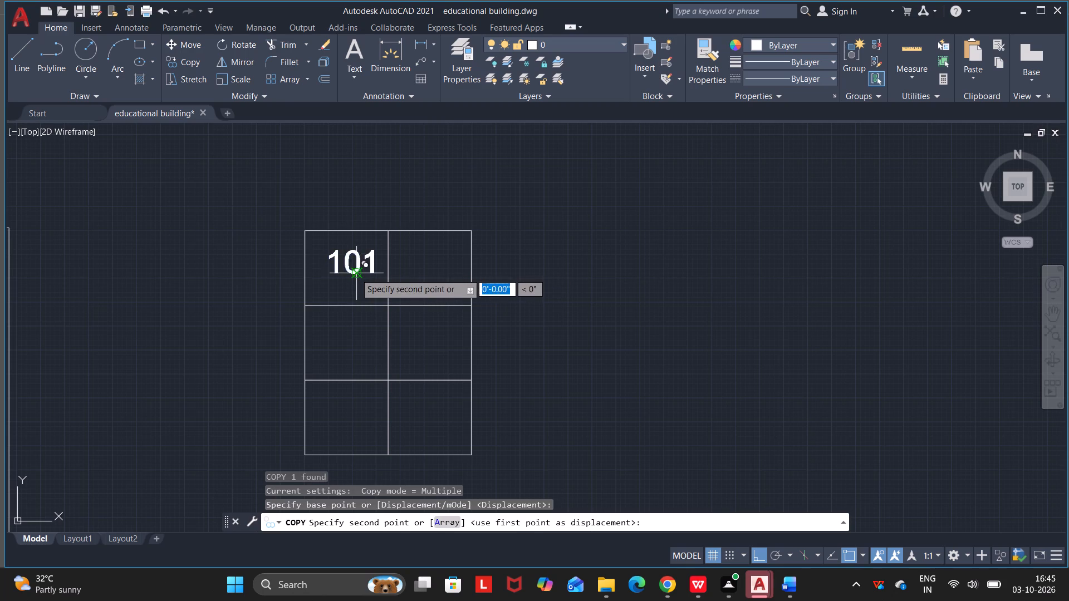
left_click(428, 283)
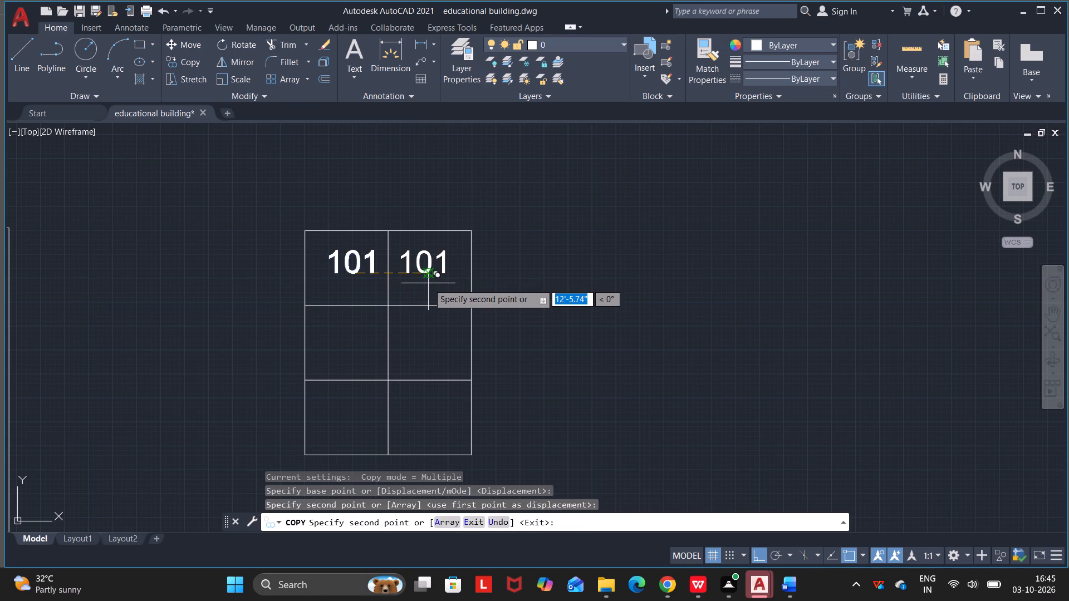
key("F8")
left_click(428, 275)
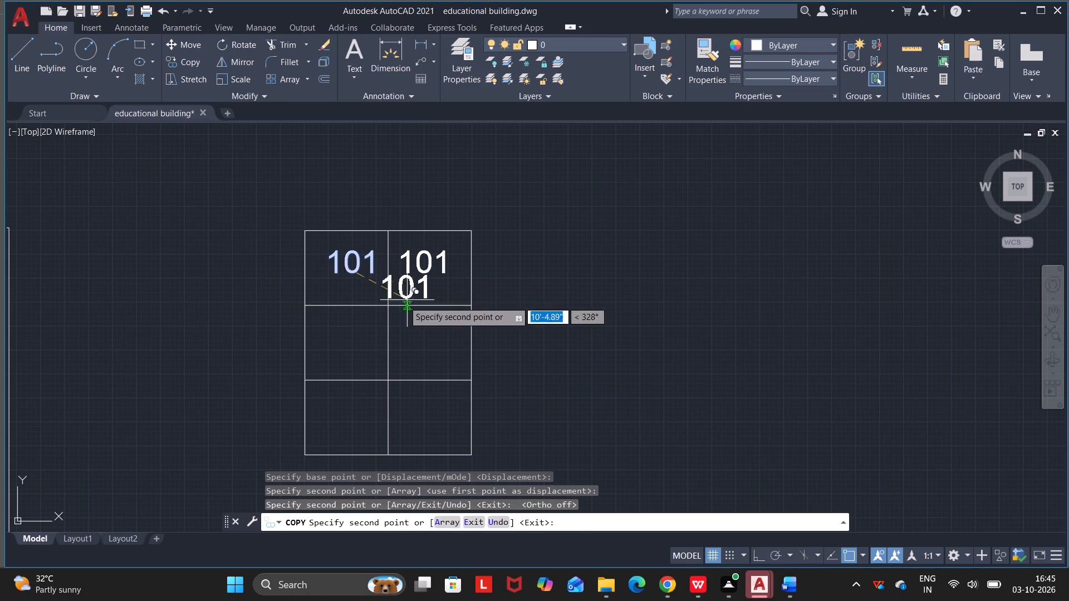
left_click(352, 350)
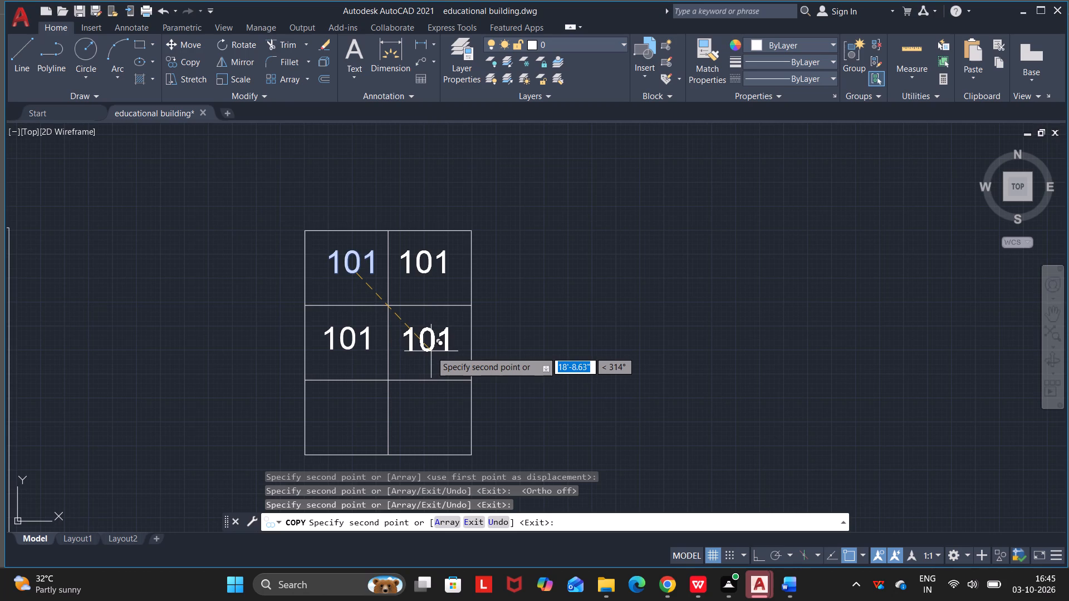
left_click(431, 351)
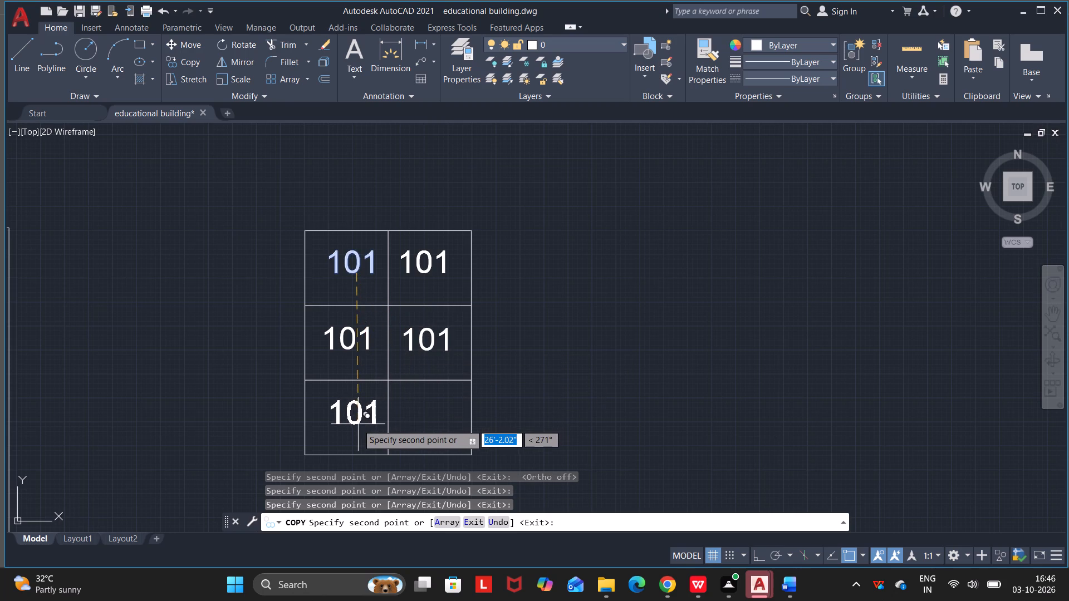
left_click(355, 424)
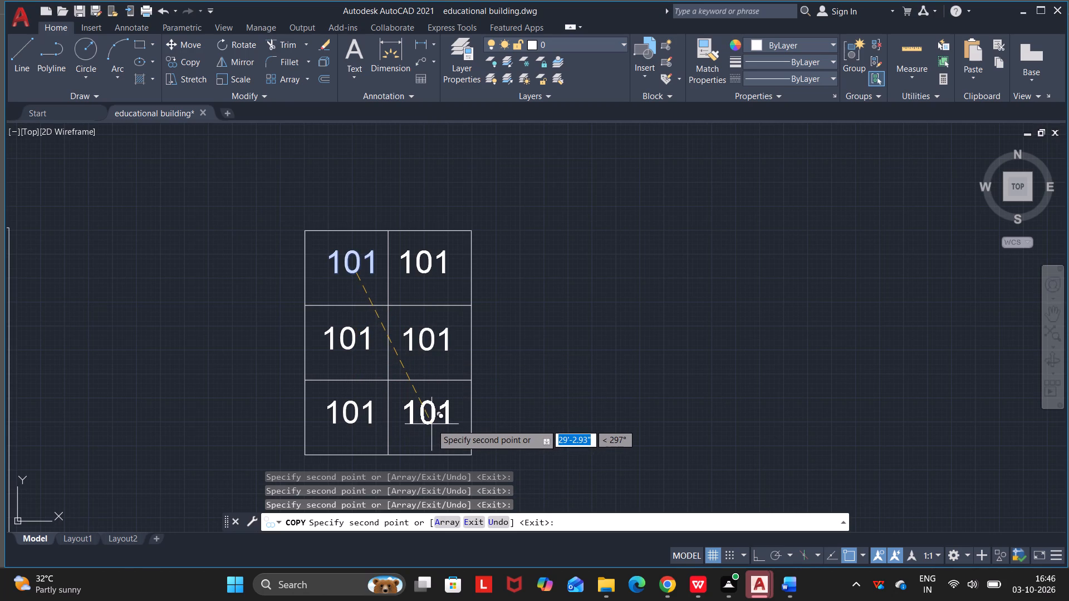
left_click(433, 423)
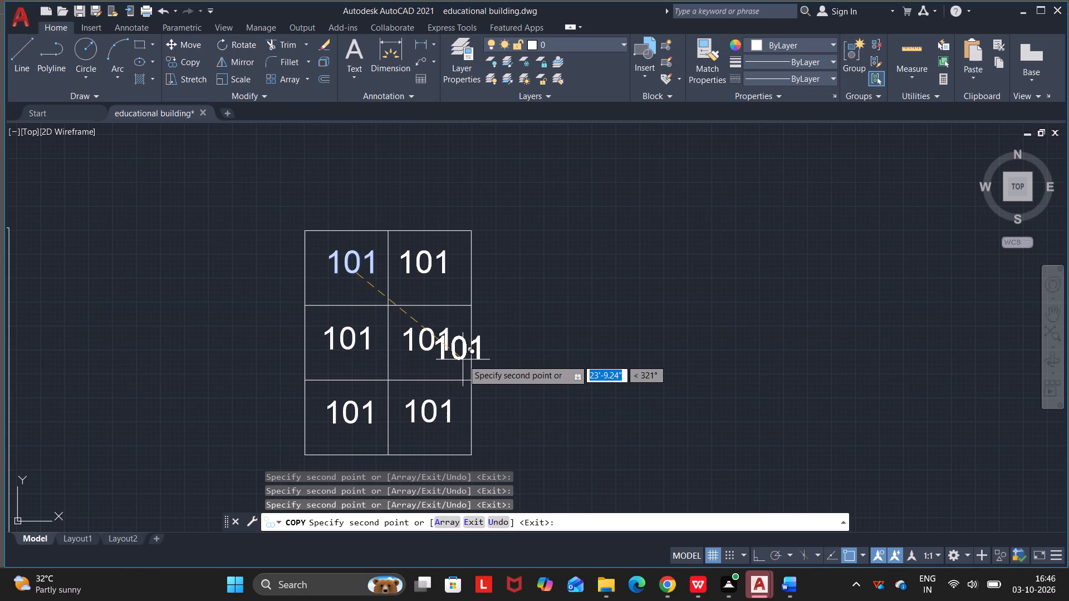
key("Escape")
key("Escape")
key("Escape")
key("Escape")
key("Escape")
key("Escape")
key("Escape")
key("Escape")
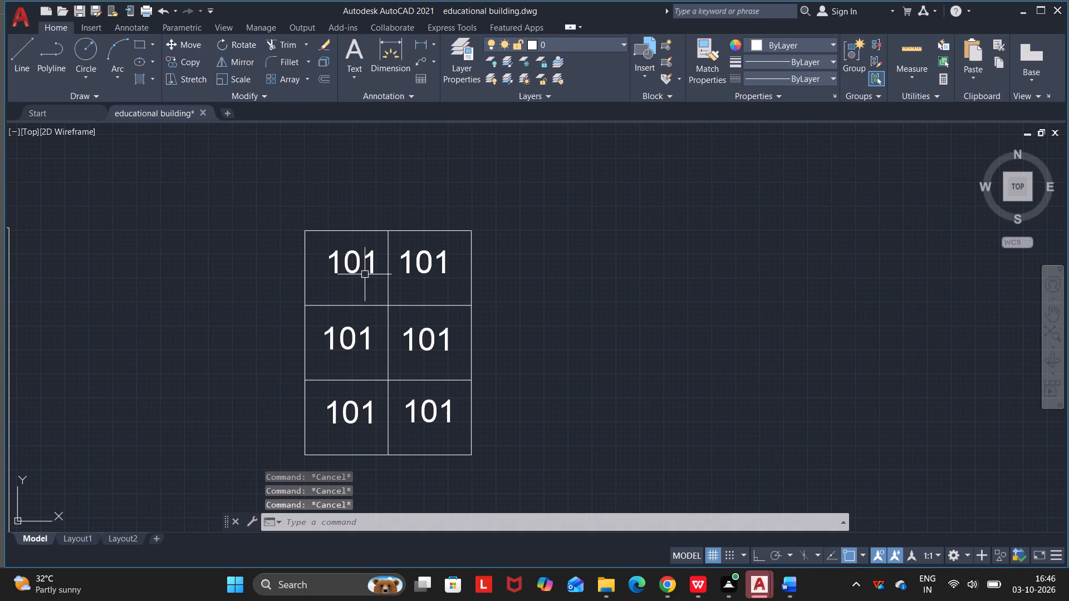
key("Escape")
key("Escape")
key("Escape")
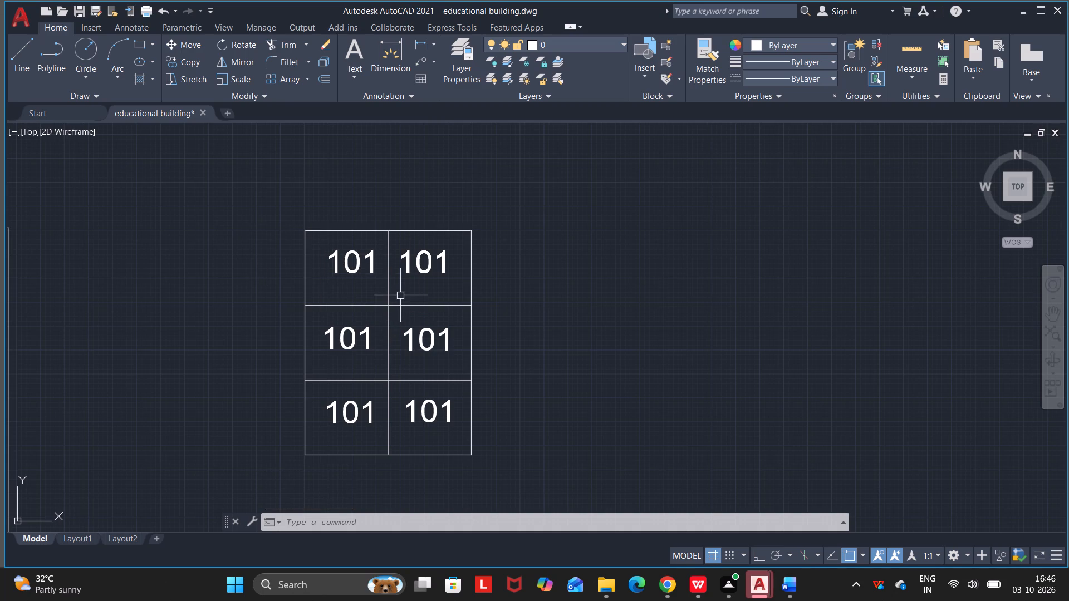
Change the label in the second cell of the table's top row to 102.
double_click(434, 262)
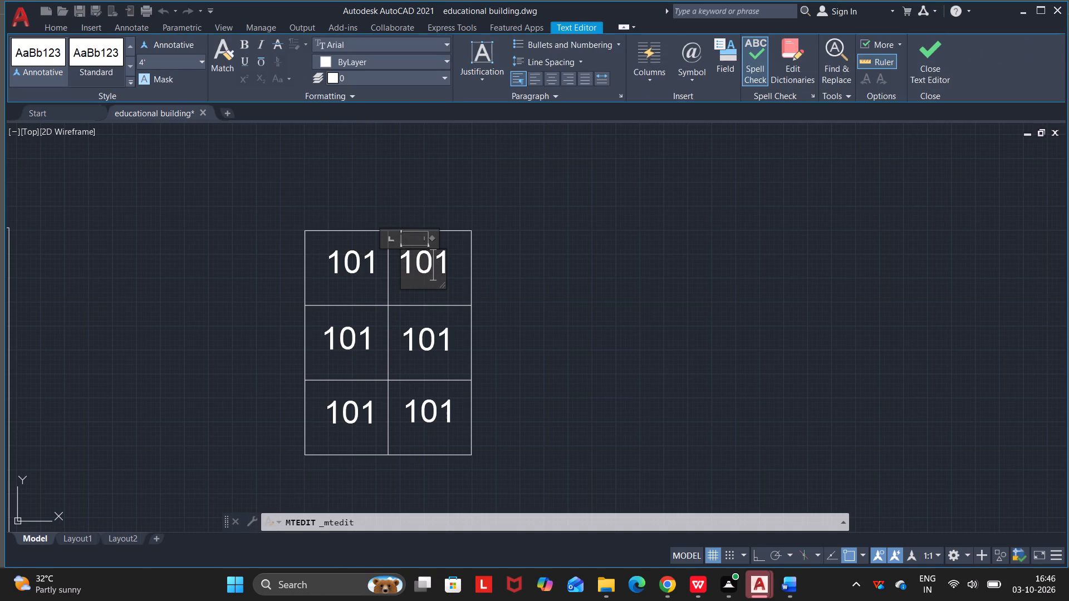
left_click(447, 256)
key("BackSpace")
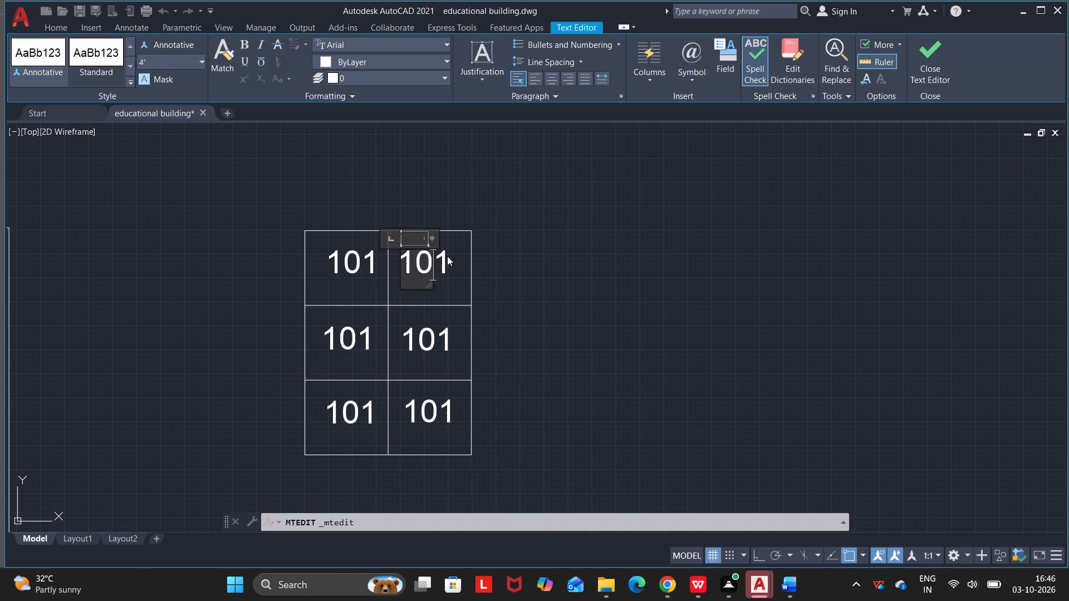
double_click(441, 255)
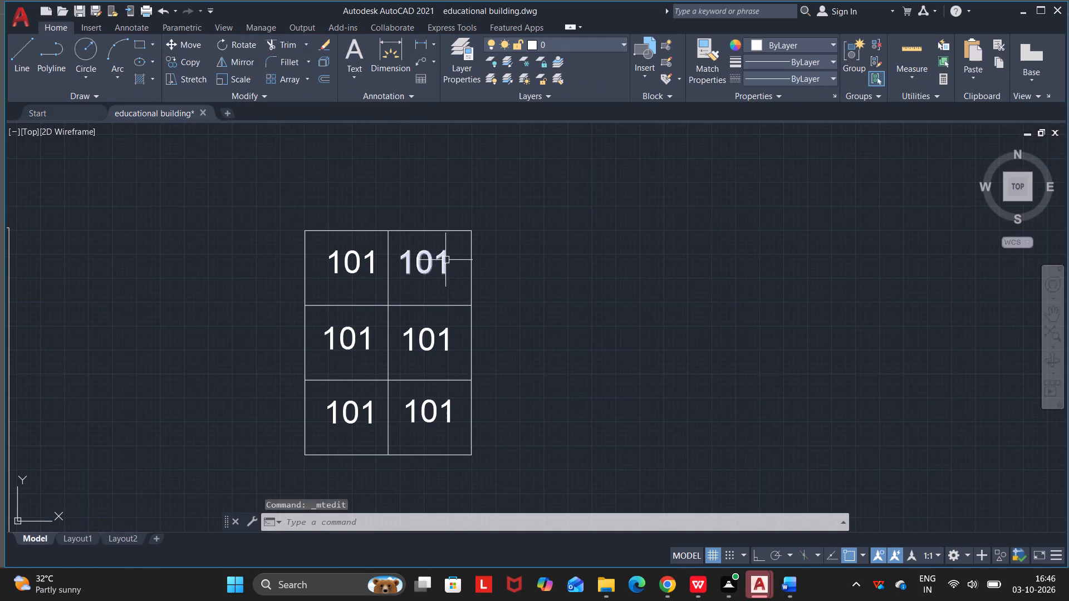
double_click(445, 260)
left_click(447, 262)
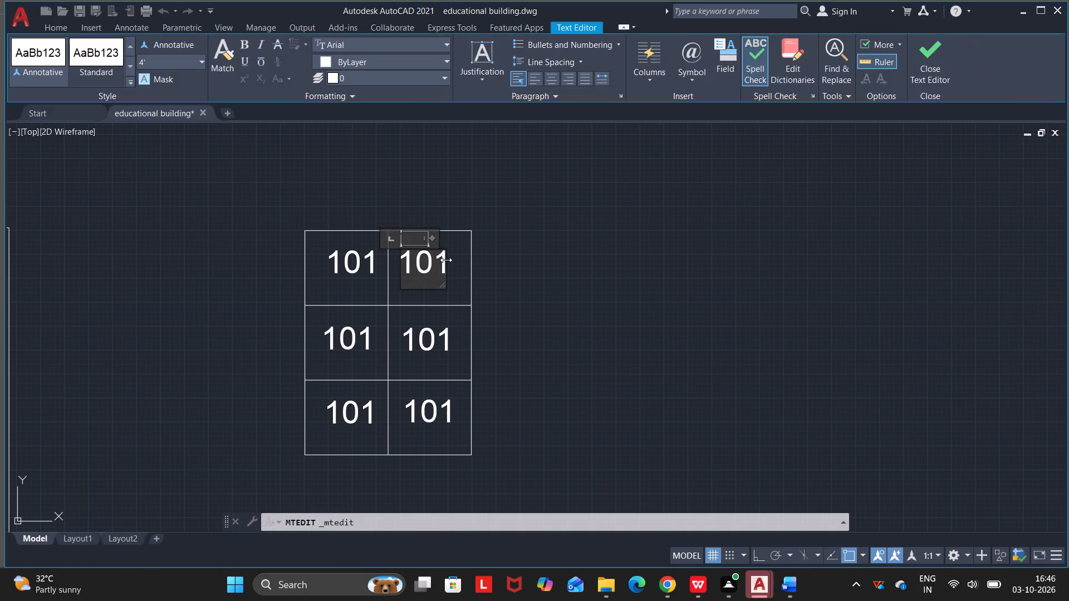
key("BackSpace")
key("2")
left_click(504, 317)
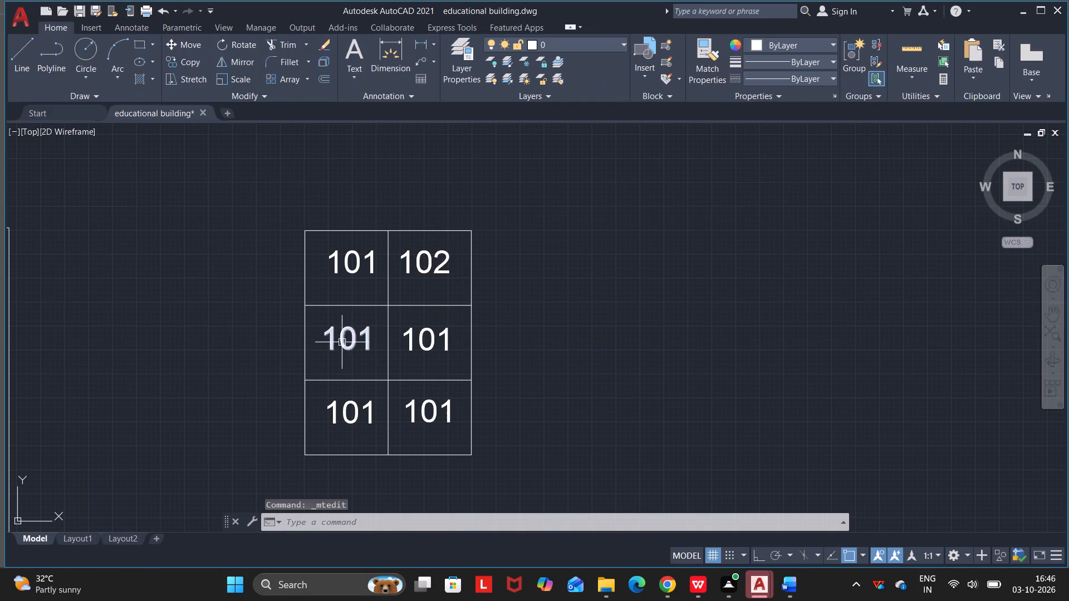
Renumber the two labels in the table's middle row to 103 and 104.
double_click(354, 338)
left_click(369, 341)
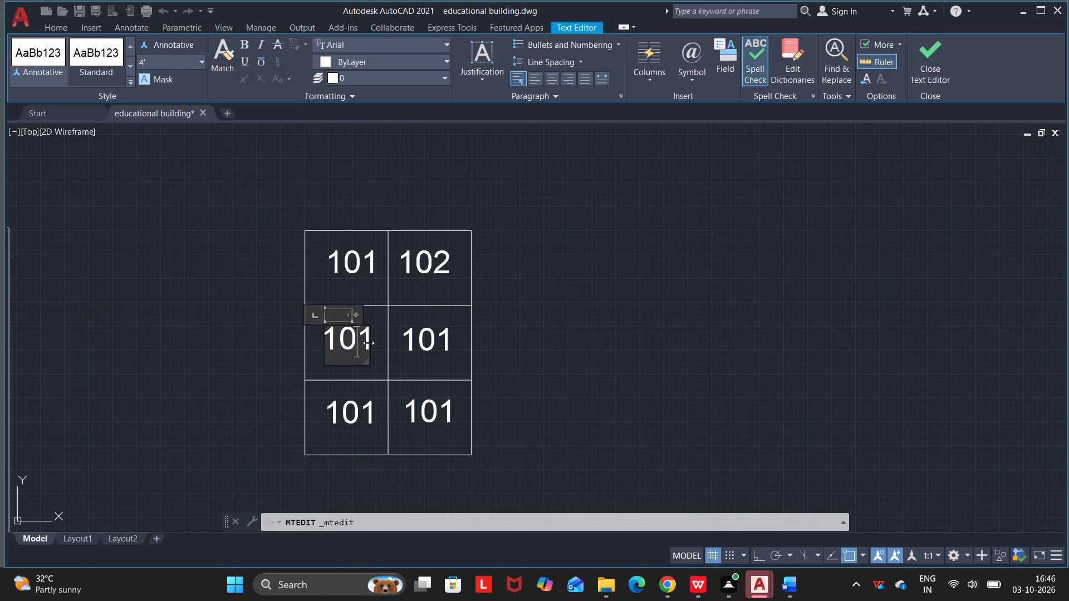
left_click(370, 333)
key("BackSpace")
key("3")
key("Return")
left_click(502, 334)
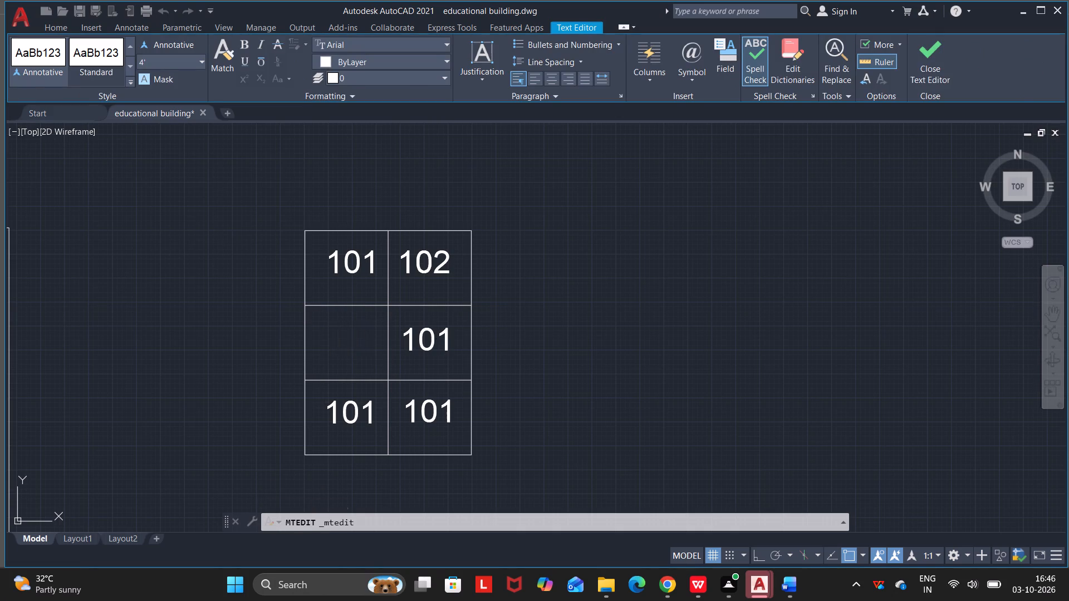
double_click(429, 342)
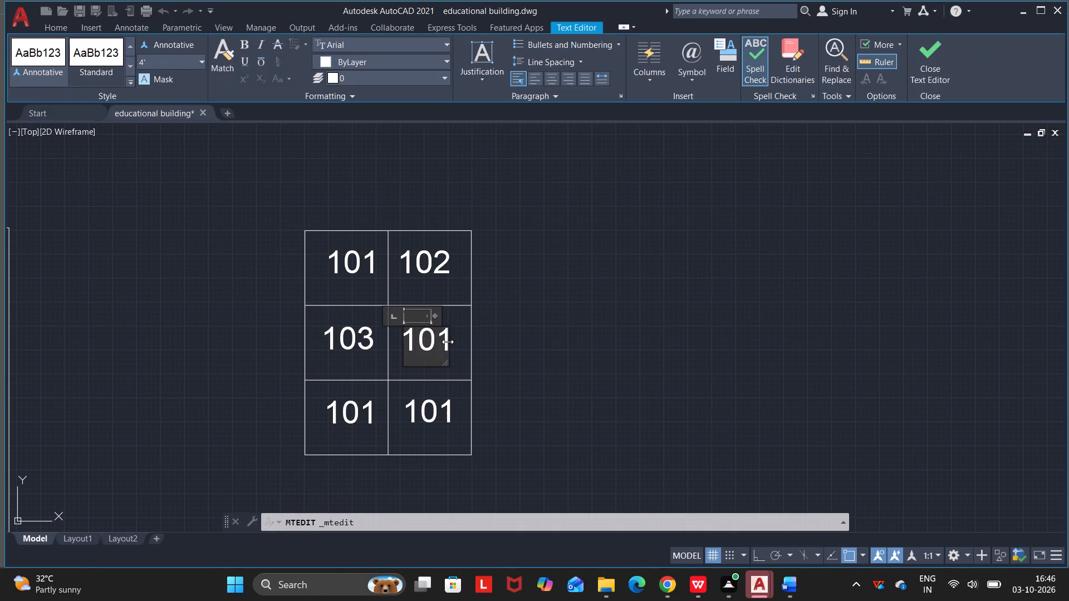
left_click(450, 335)
key("BackSpace")
key("4")
key("Return")
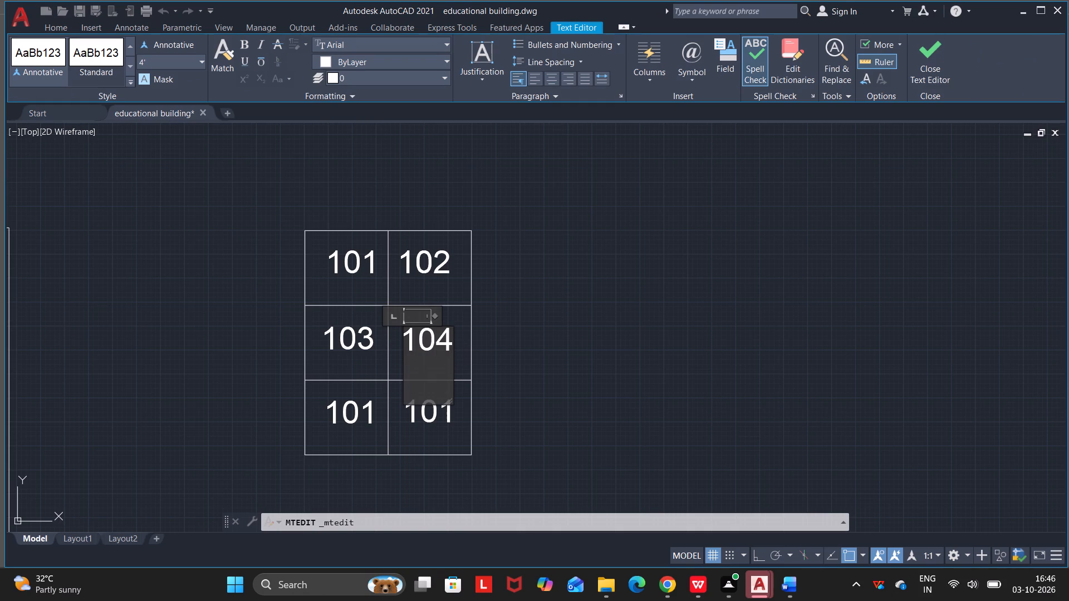
left_click(504, 363)
Renumber the two labels in the table's bottom row to 105 and 106.
double_click(362, 408)
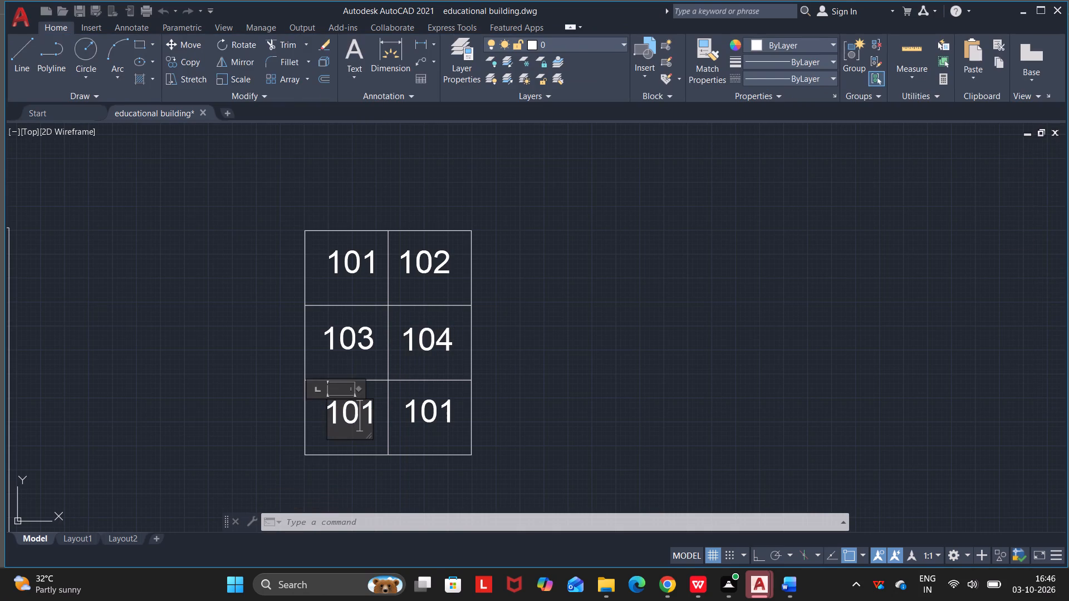
left_click(369, 407)
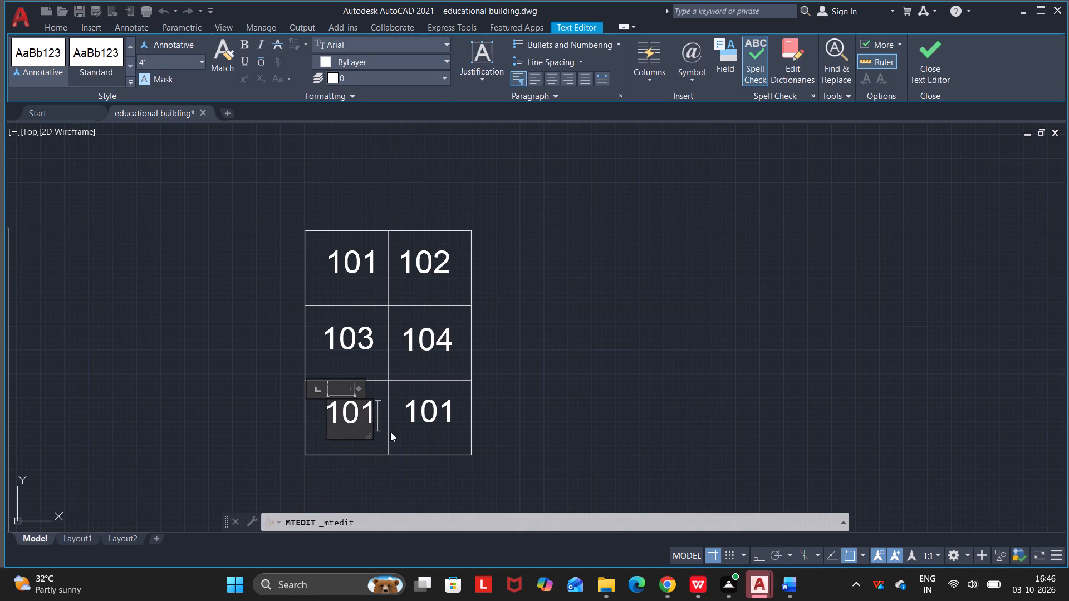
key("BackSpace")
key("5")
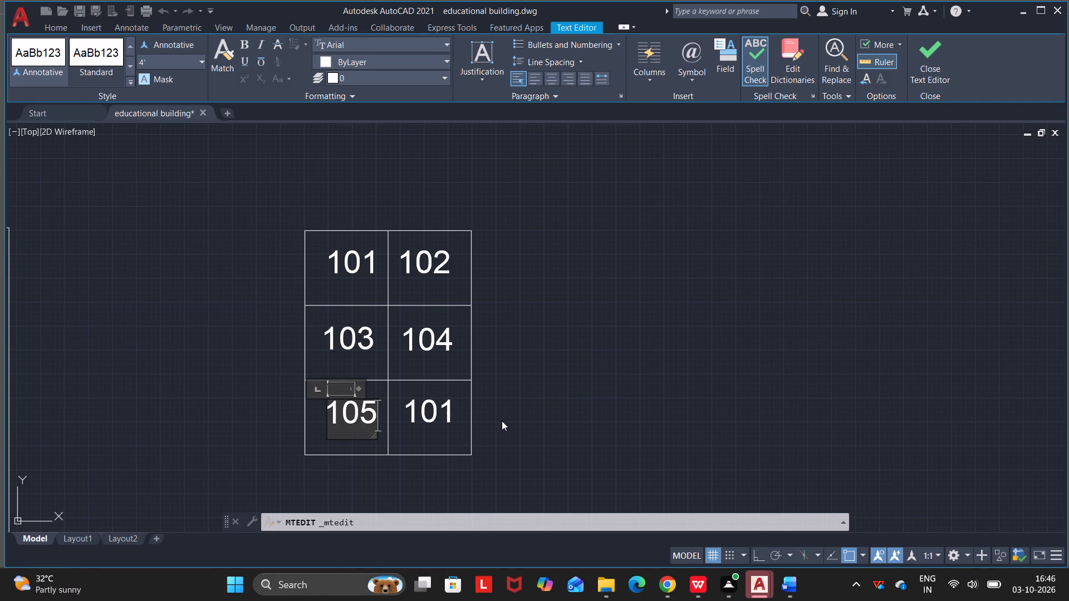
key("Return")
left_click(502, 420)
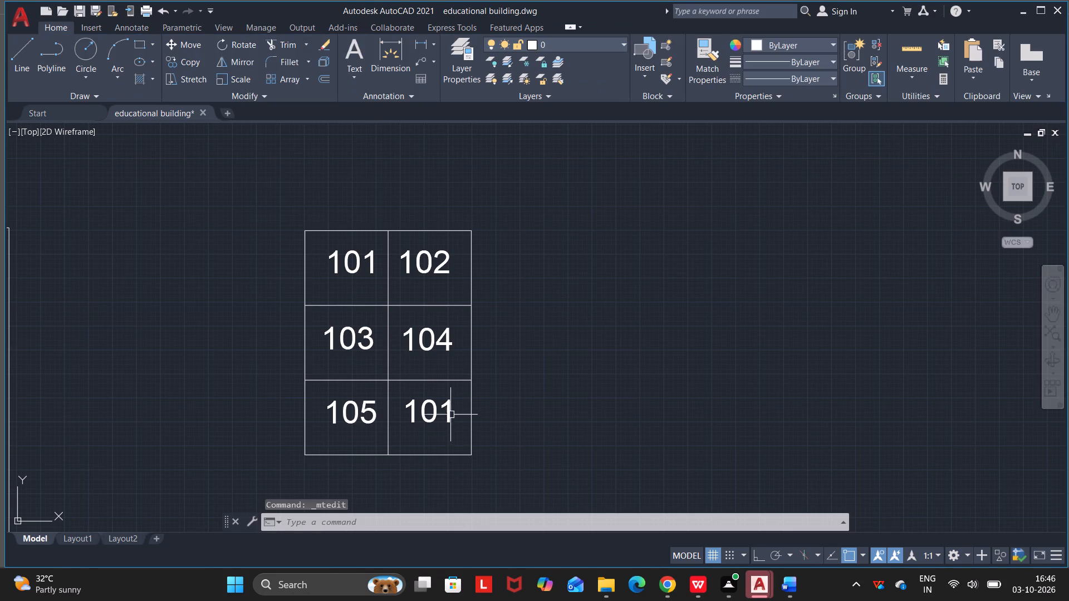
double_click(449, 410)
left_click(453, 413)
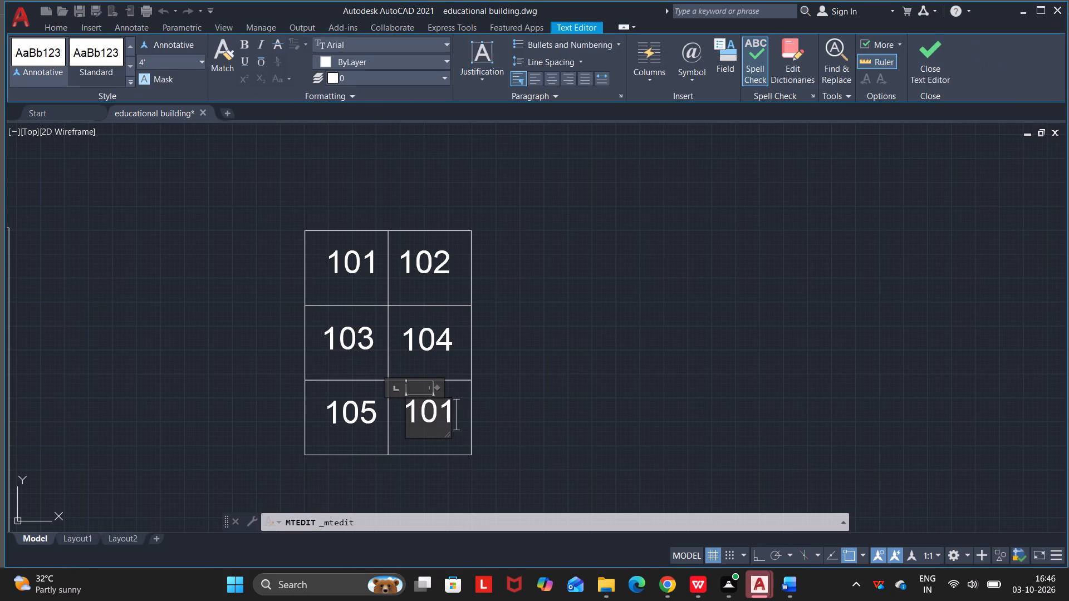
key("BackSpace")
key("6")
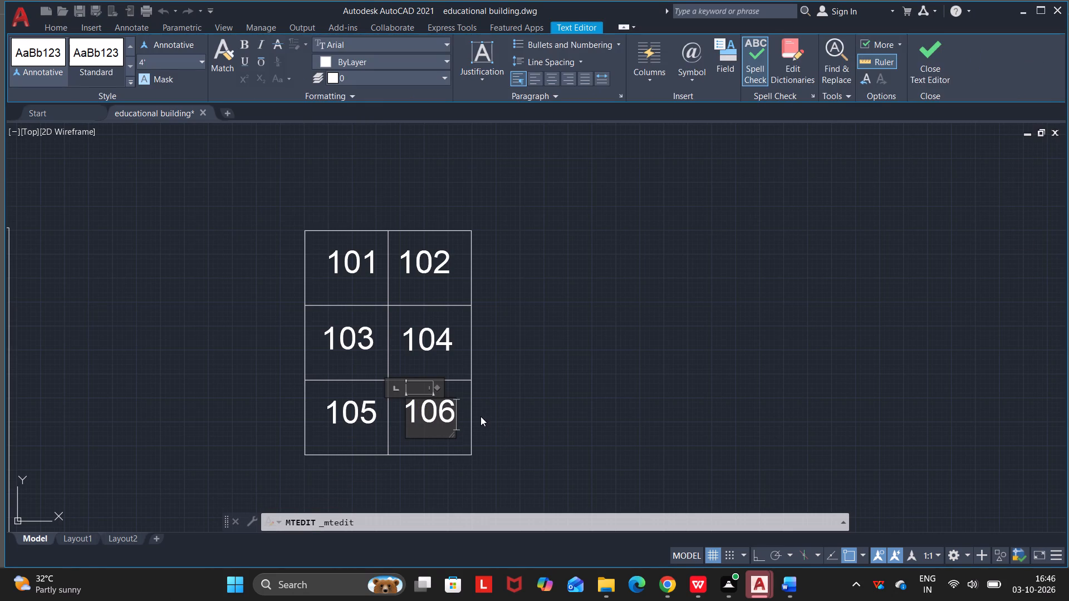
key("Return")
left_click(488, 416)
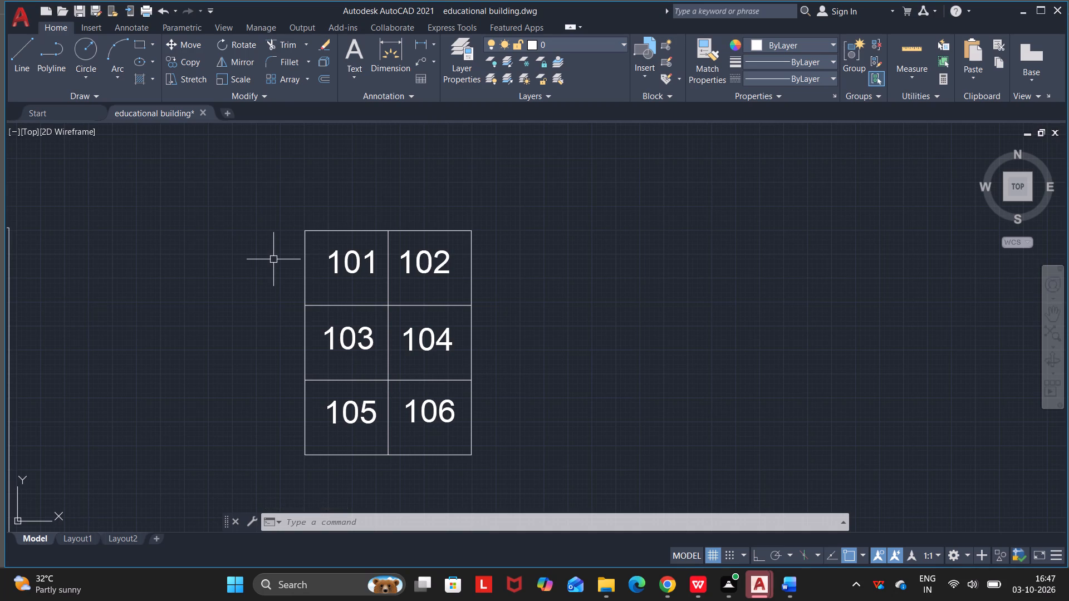
Start a plot using the DWG To PDF.pc3 plotter and ISO A4 (210.00 x 297.00 MM) paper.
key("ctrl+p")
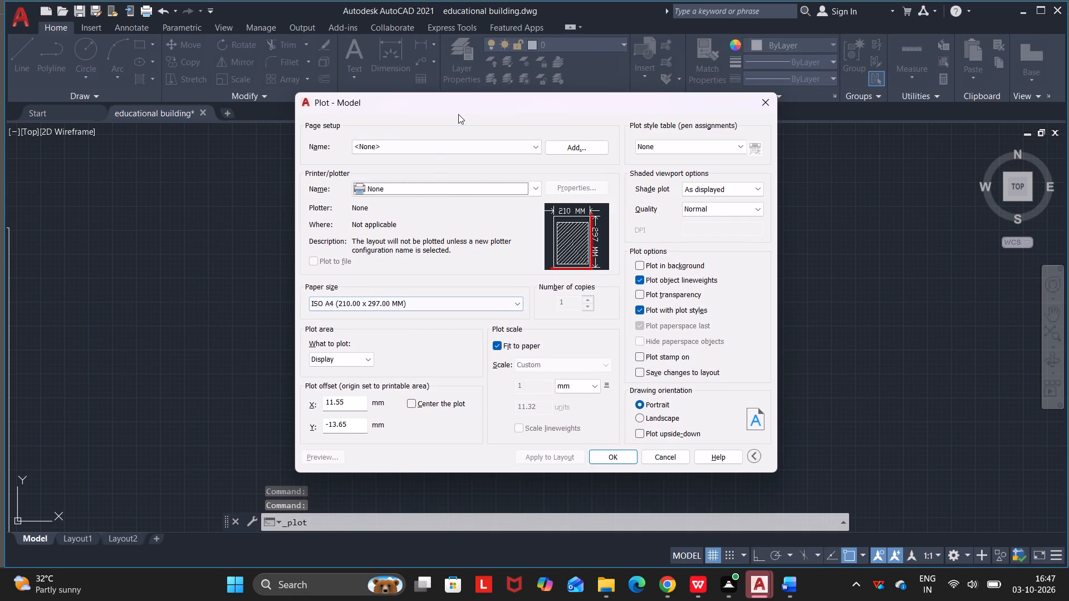
left_click(412, 188)
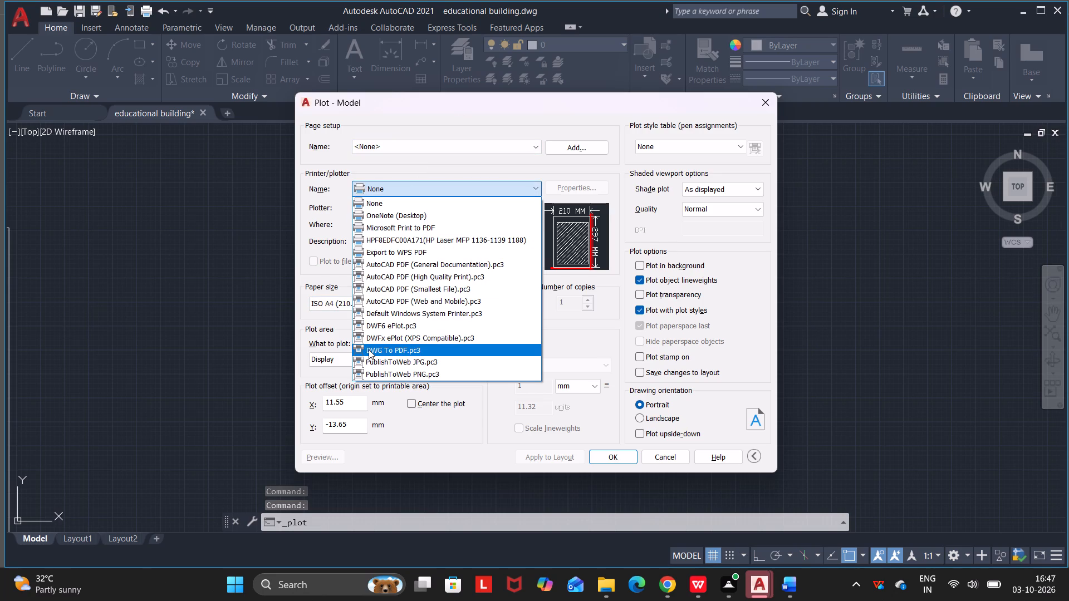
left_click(369, 349)
left_click(380, 302)
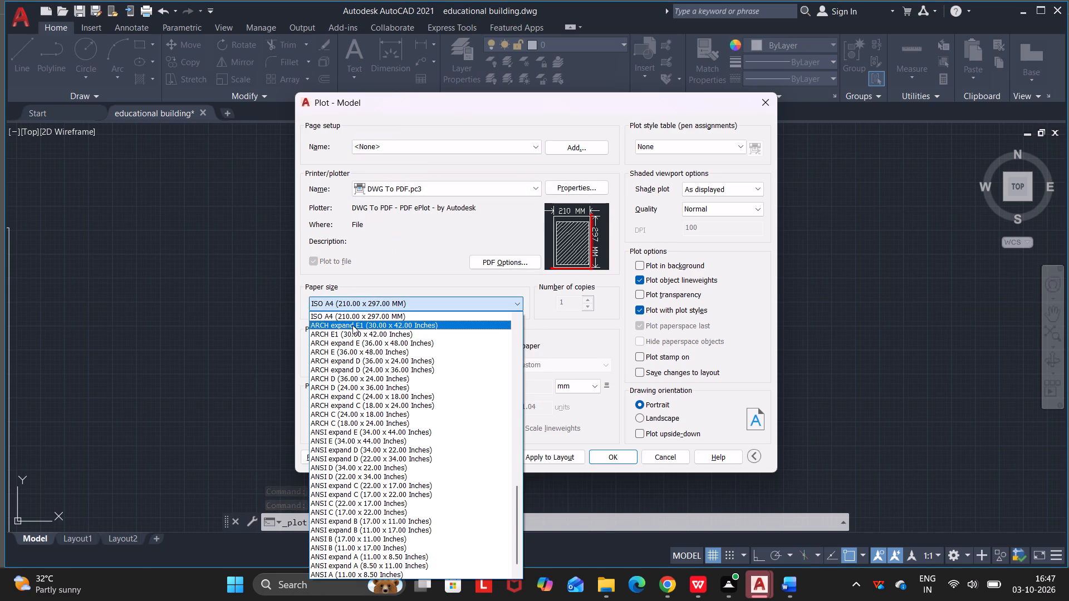
left_click(352, 312)
Set the plot area to a window around the numbered table frame, centre the plot, apply it to the layout and preview it.
left_click(360, 360)
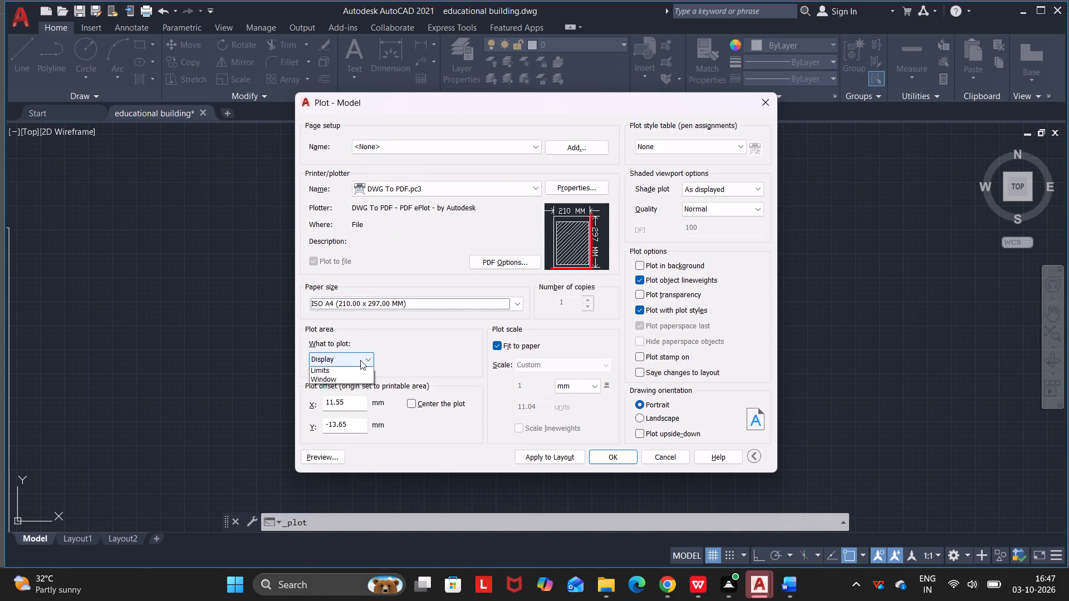
left_click(335, 399)
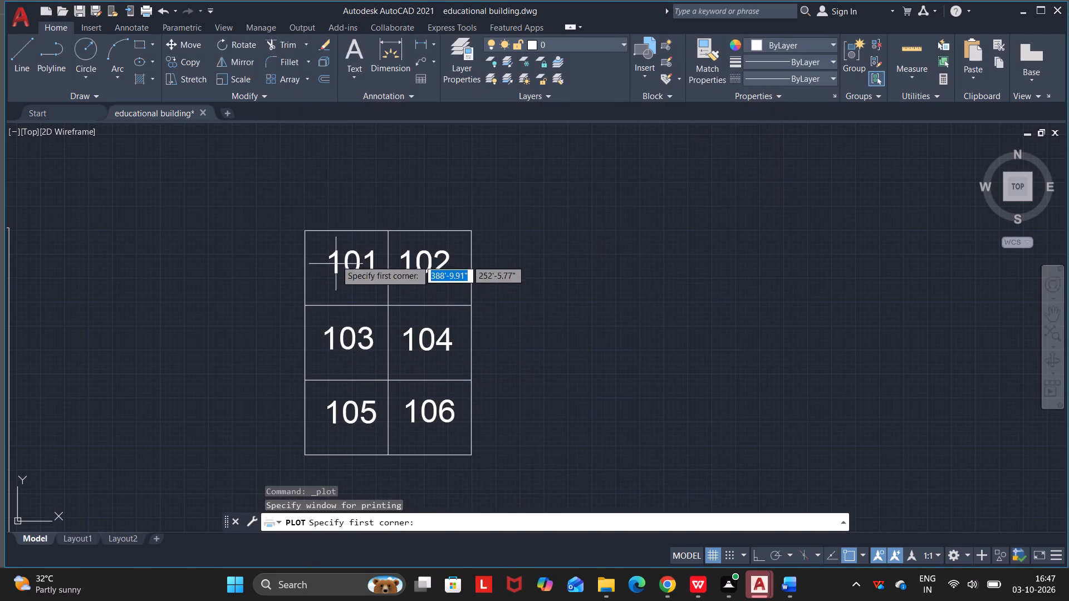
left_click(306, 231)
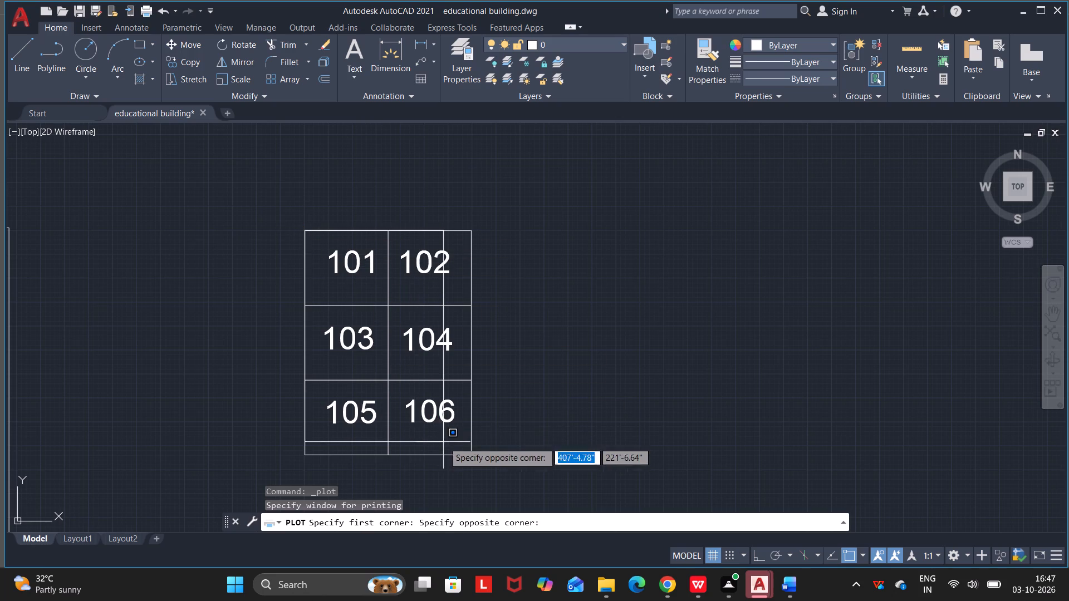
left_click(468, 453)
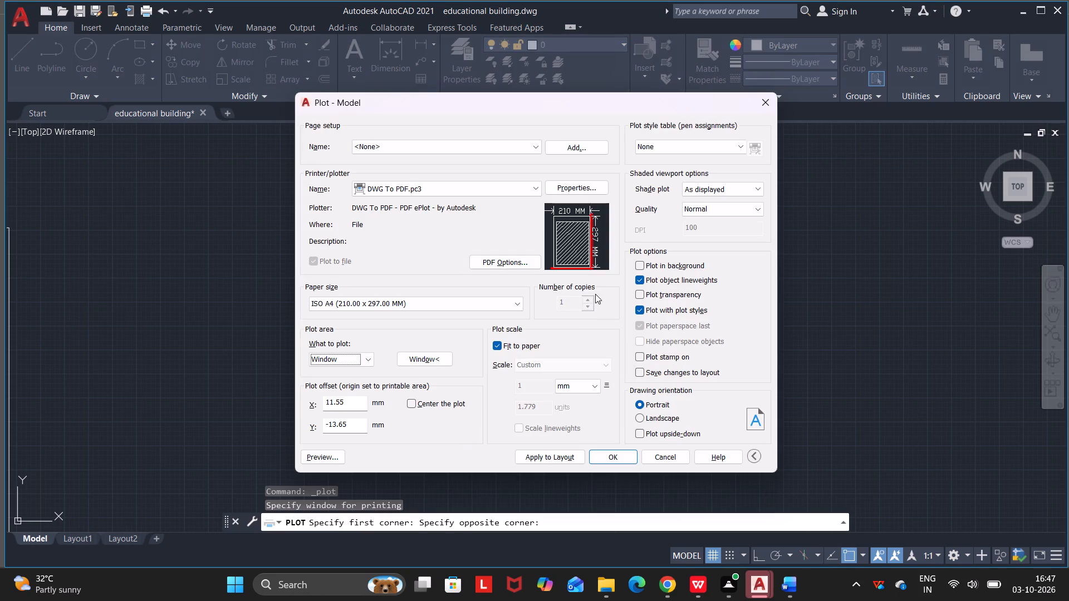
left_click(413, 402)
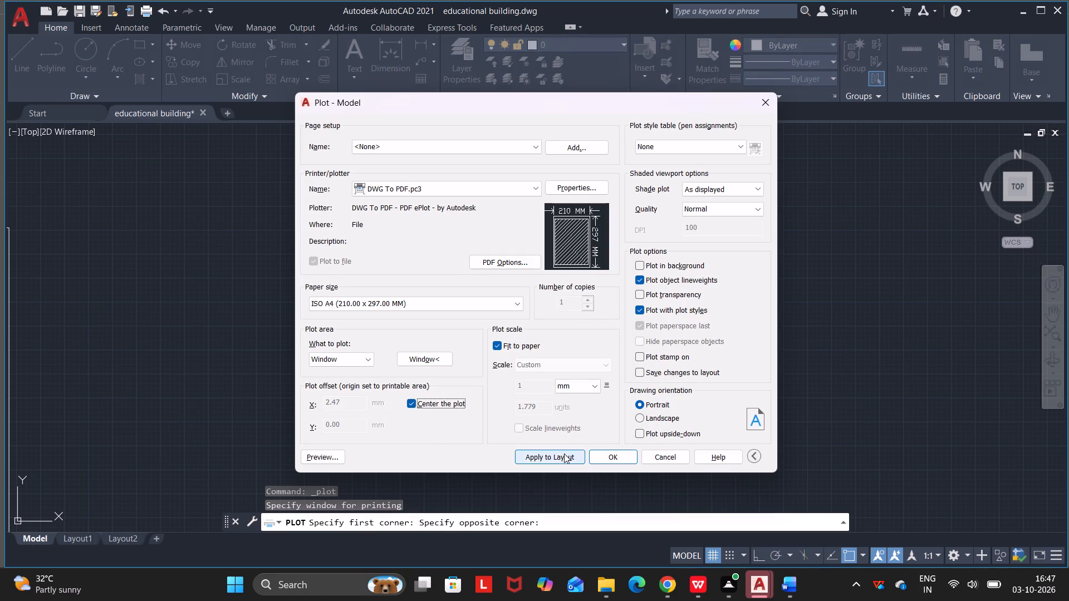
left_click(564, 454)
left_click(337, 456)
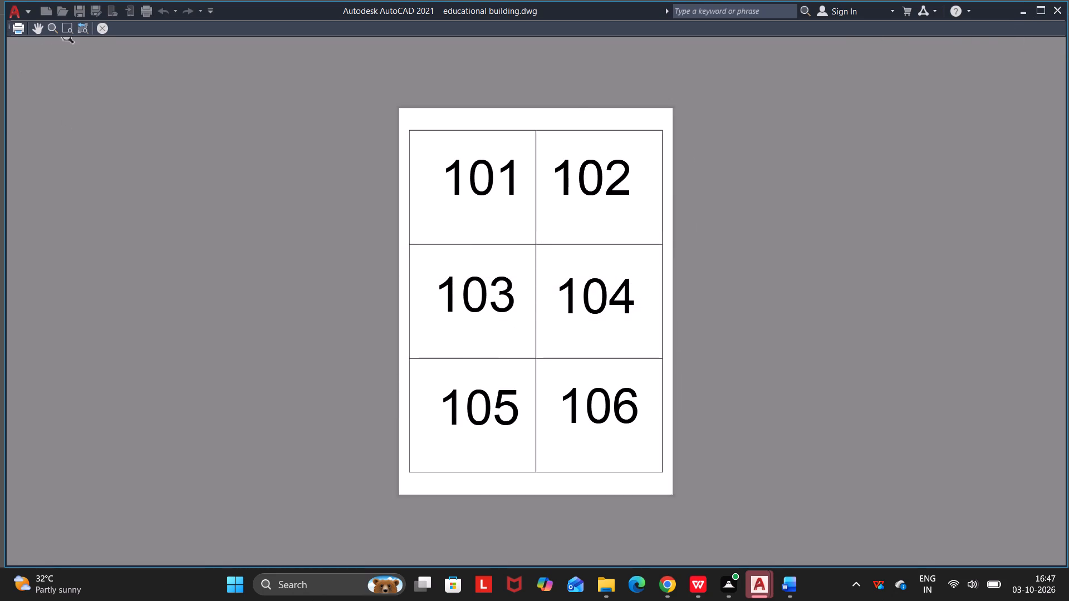
left_click(100, 33)
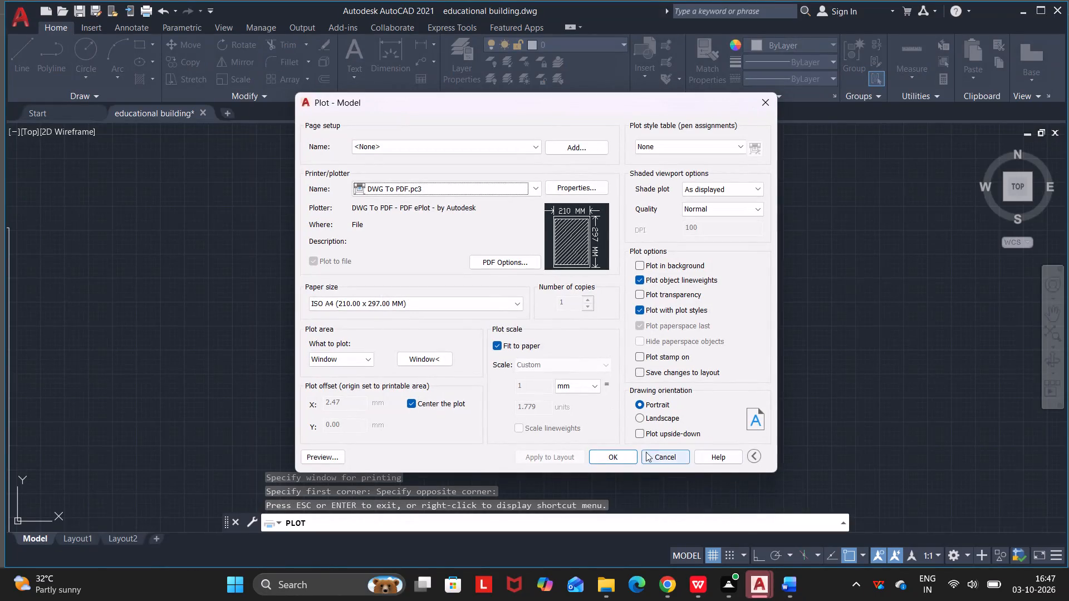
Plot the numbered table to a PDF file named 1 in the Documents folder.
left_click_drag(624, 457, 622, 466)
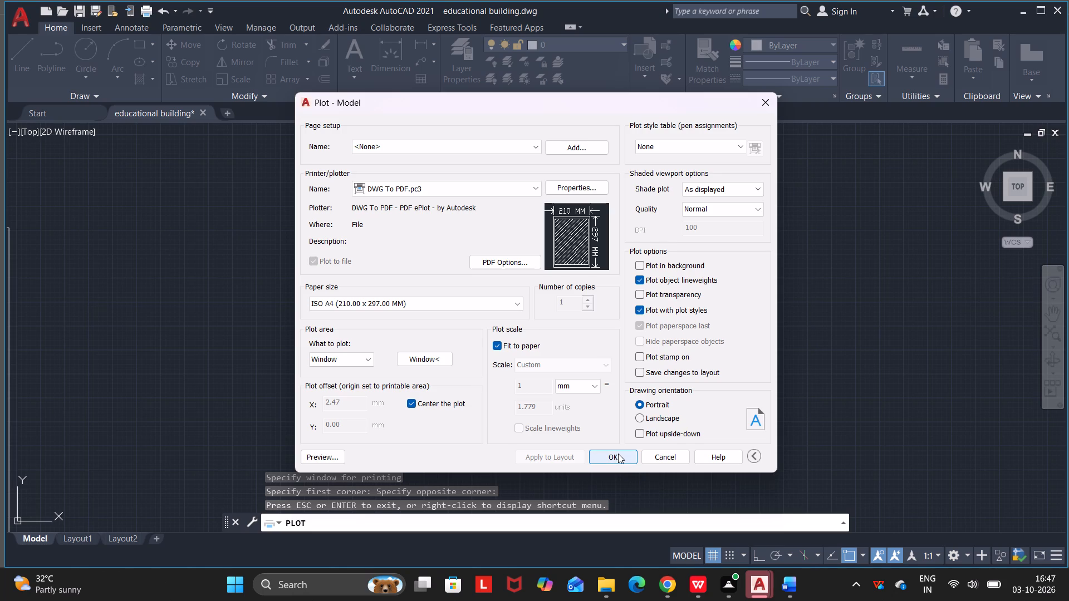
left_click(618, 454)
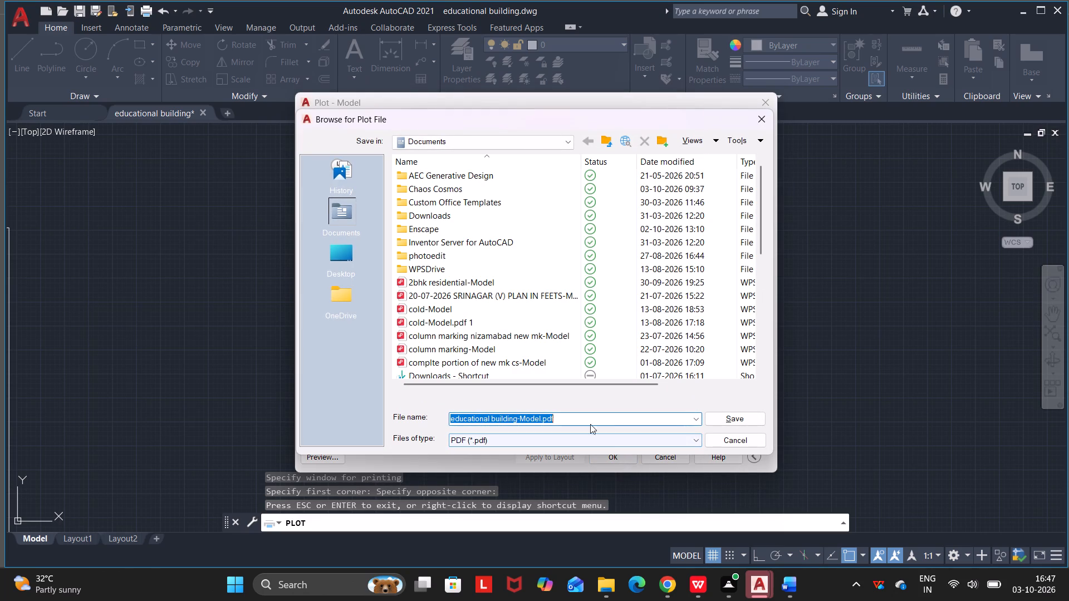
left_click_drag(567, 419, 486, 418)
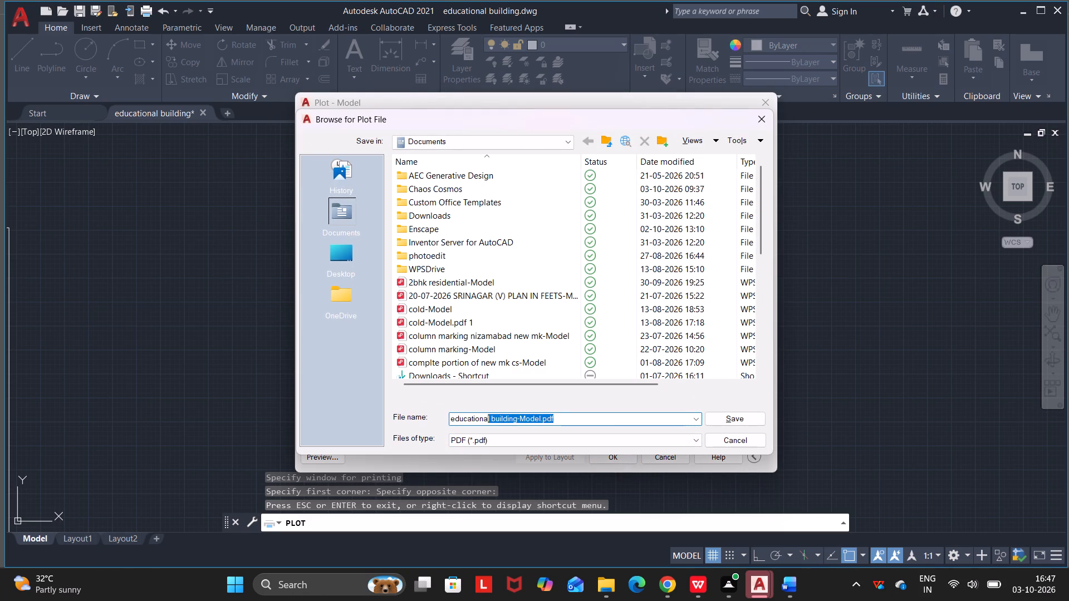
left_click_drag(486, 418, 444, 418)
key("1")
key("Return")
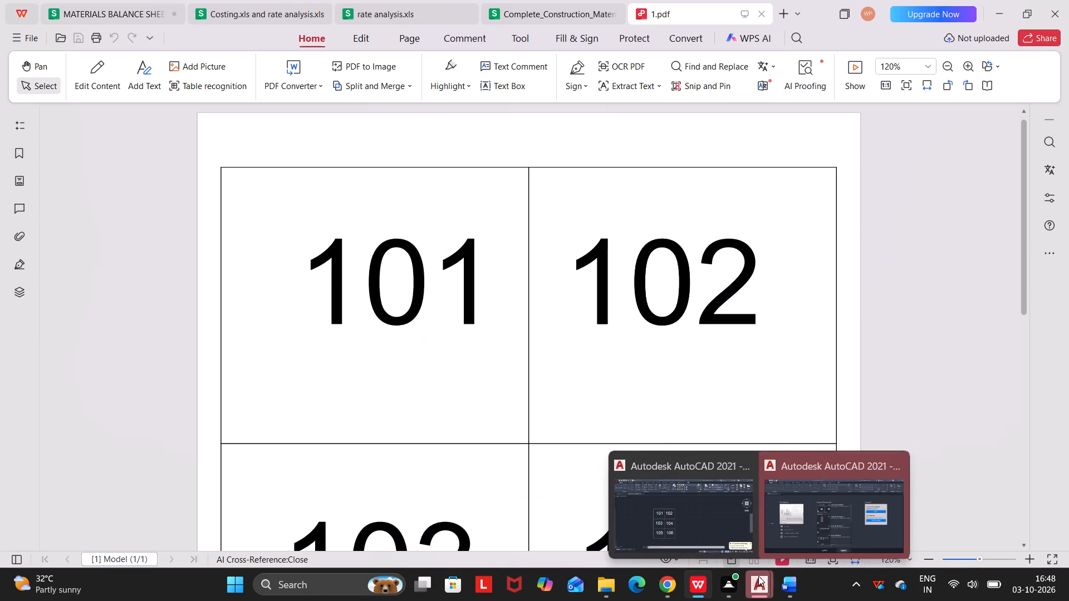
Switch back to AutoCAD and bring the whole floor plan and the numbered table into view.
left_click(739, 535)
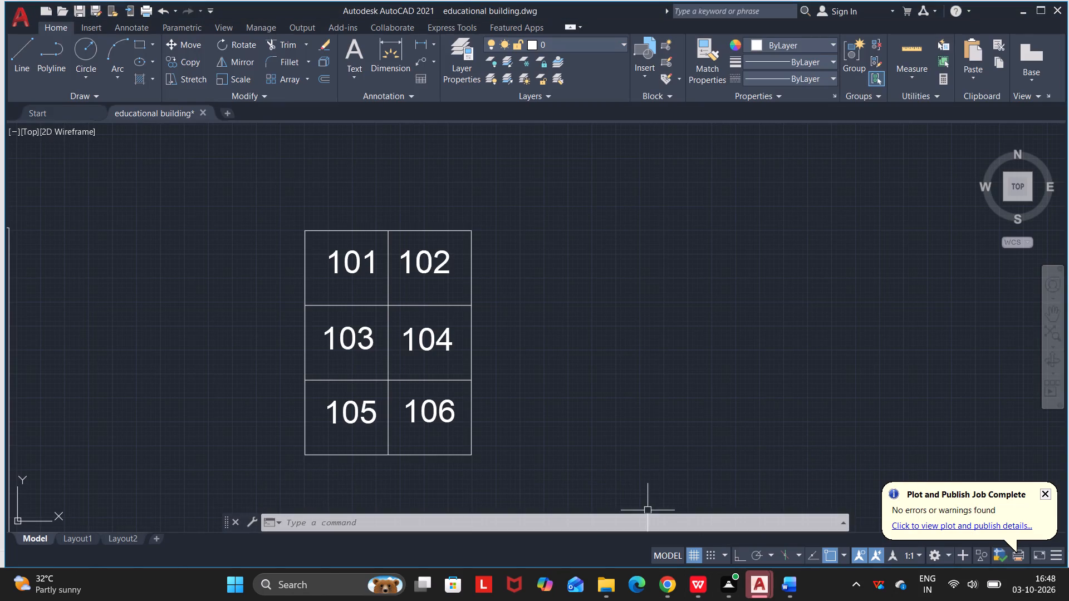
scroll(521, 420, "down", 3)
middle_click_drag(532, 431, 551, 321)
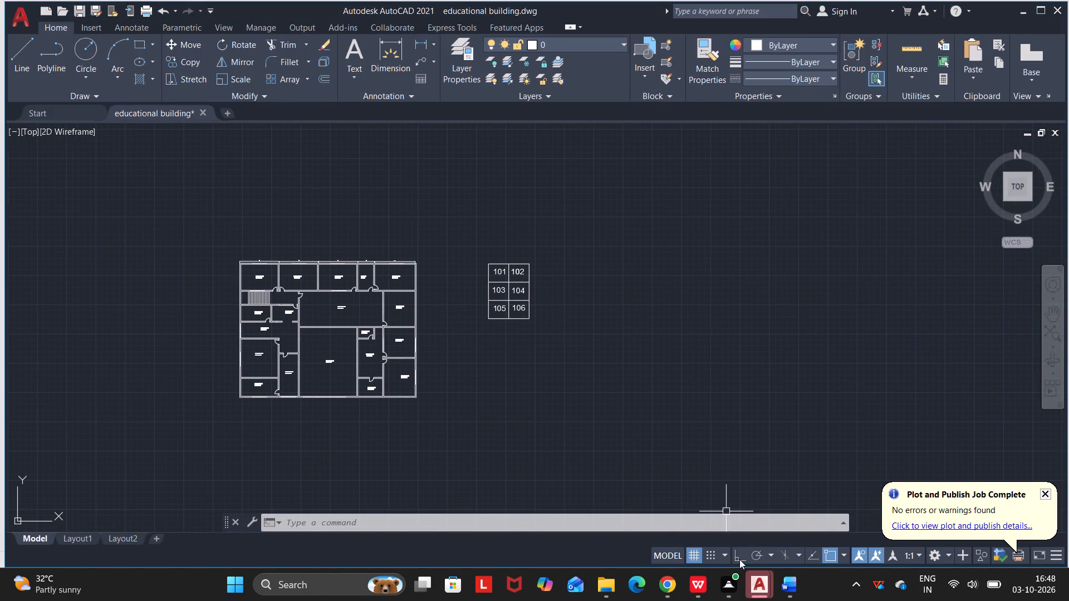
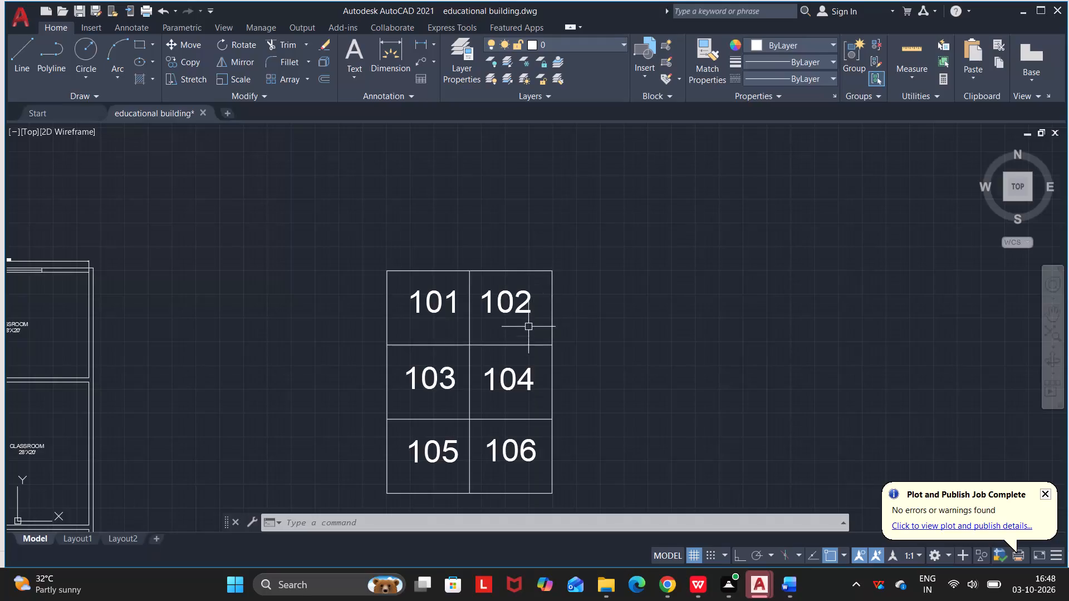
Copy the whole numbered table from its lower corner five times in a horizontal row, placing the first copy about 40' away.
middle_click_drag(528, 320, 521, 231)
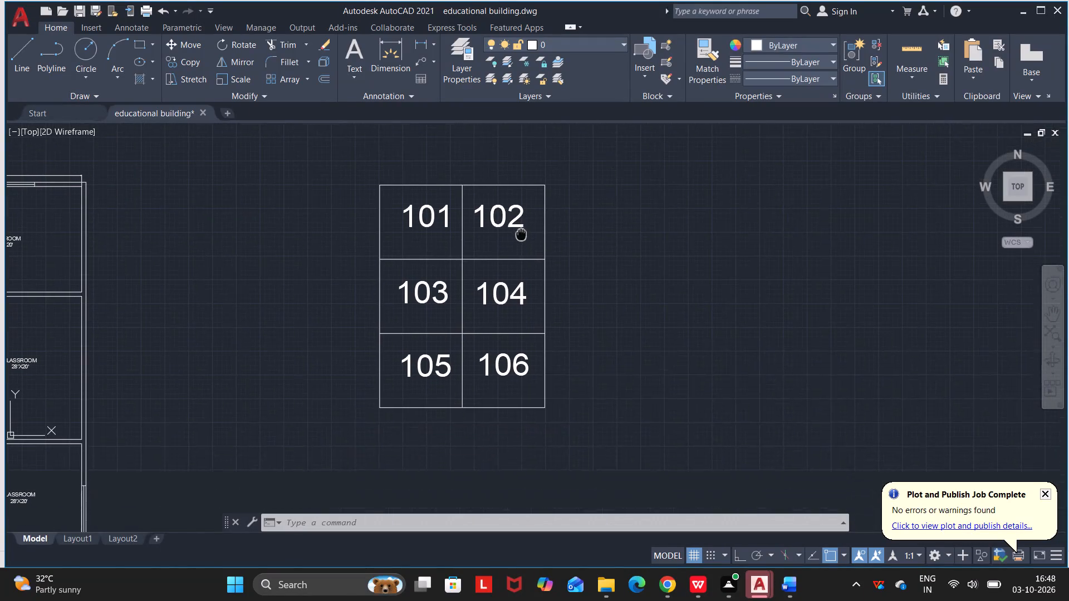
middle_click_drag(521, 231, 522, 225)
scroll(527, 253, "down", 2)
scroll(528, 258, "up", 1)
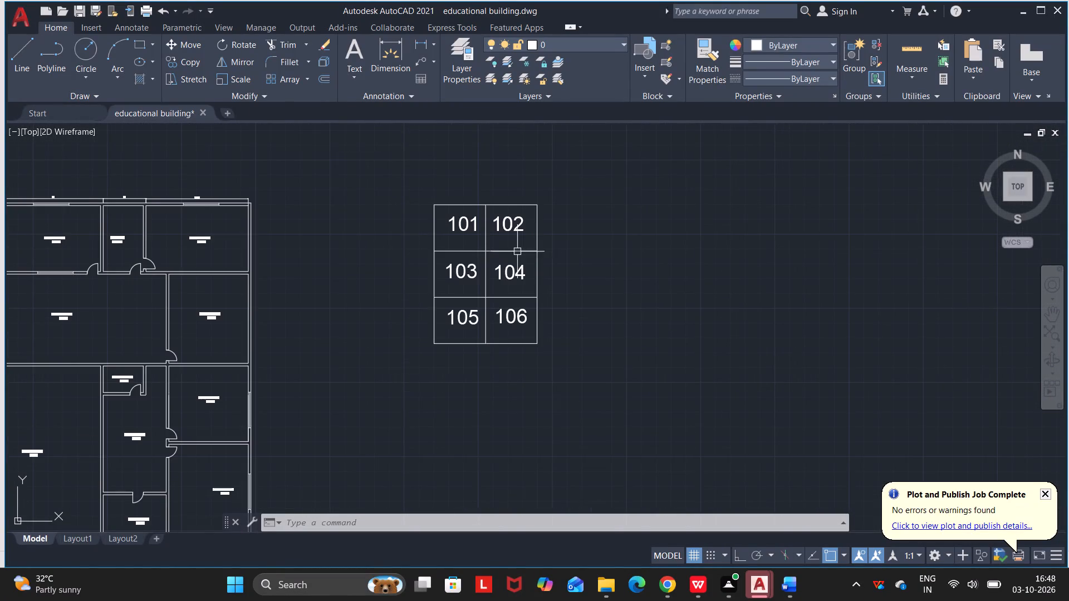
middle_click_drag(517, 252, 455, 265)
left_click_drag(347, 198, 387, 387)
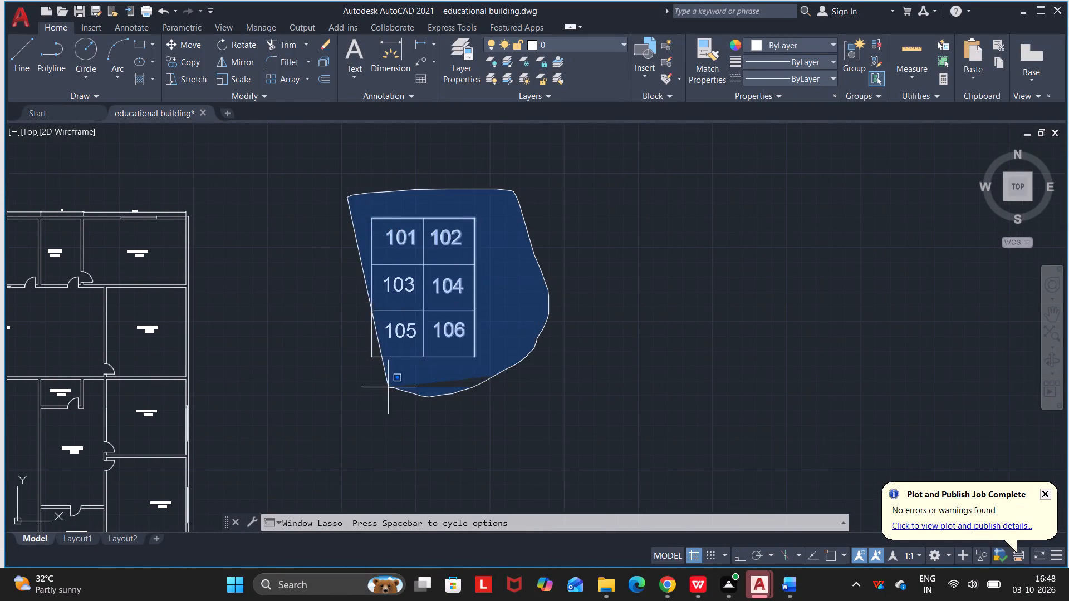
left_click_drag(387, 387, 335, 358)
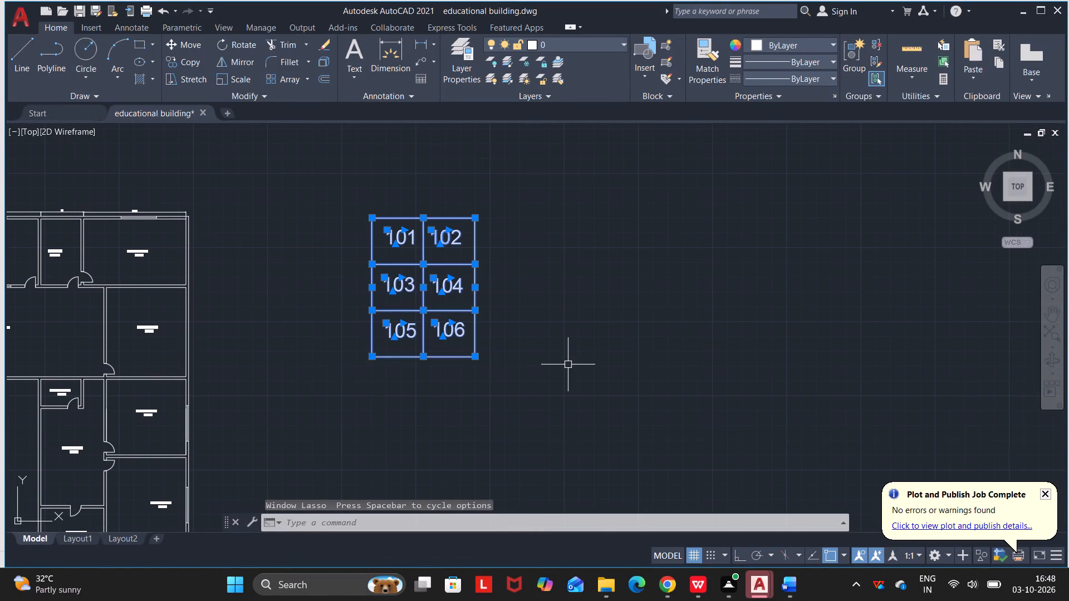
key("c")
key("o")
key("Return")
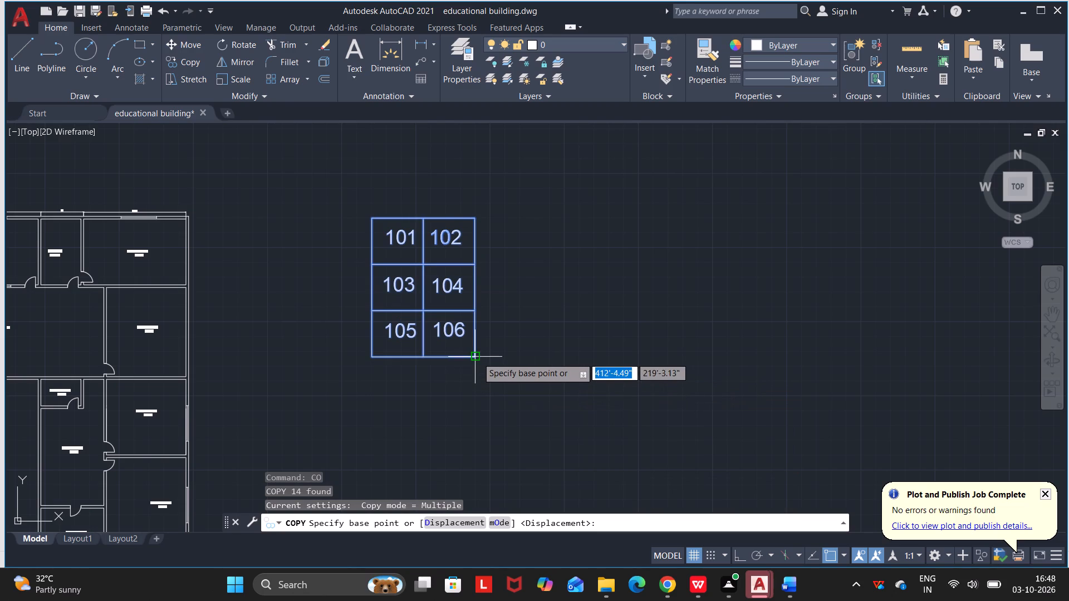
left_click(477, 357)
left_click(617, 356)
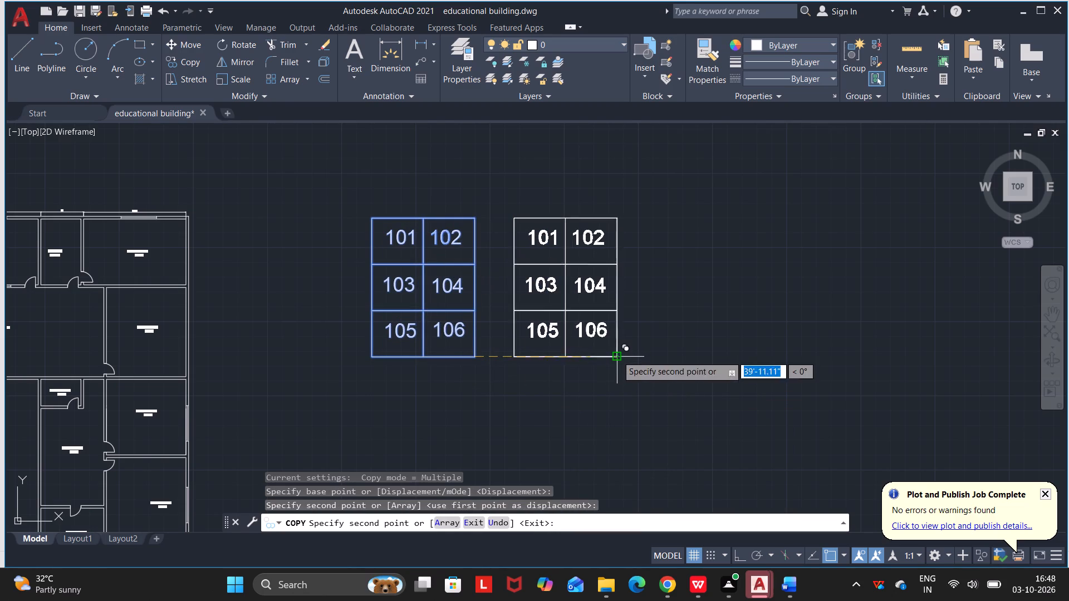
left_click(752, 353)
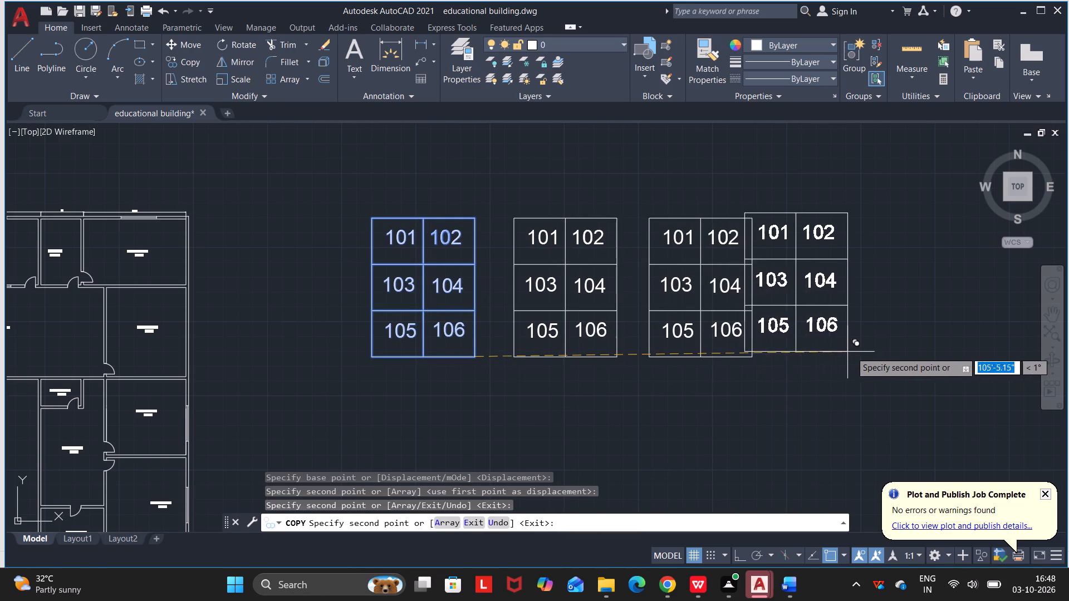
left_click(884, 354)
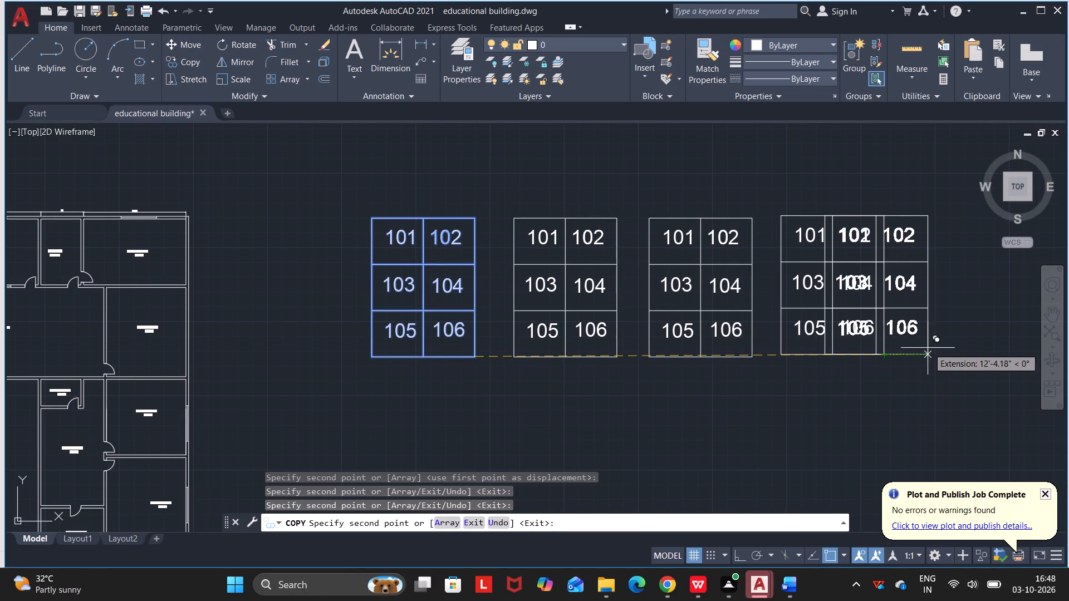
middle_click_drag(924, 350, 556, 368)
left_click_drag(917, 352, 557, 369)
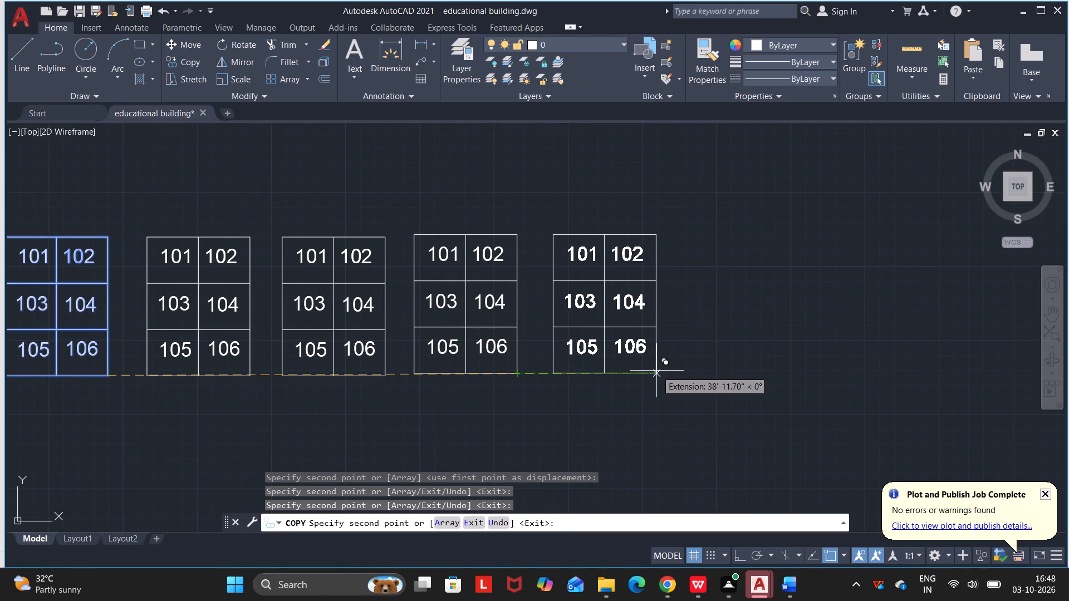
left_click(676, 374)
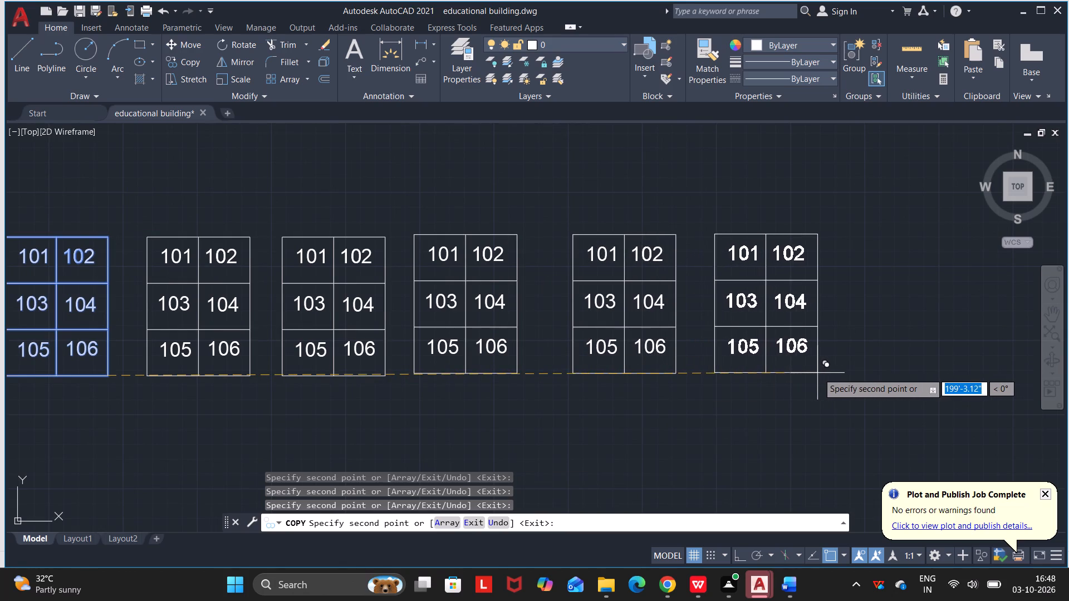
left_click(818, 373)
key("Escape")
key("Escape")
key("Escape")
key("Escape")
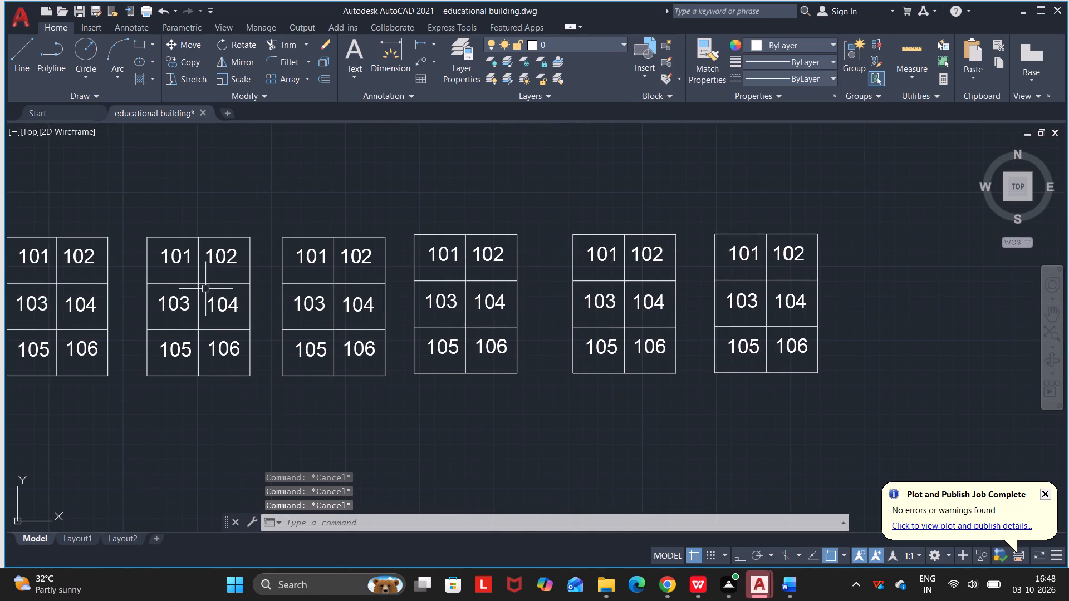
Change the 101 label in the first copied table to 201.
middle_click_drag(218, 288, 366, 287)
scroll(336, 265, "up", 1)
double_click(335, 255)
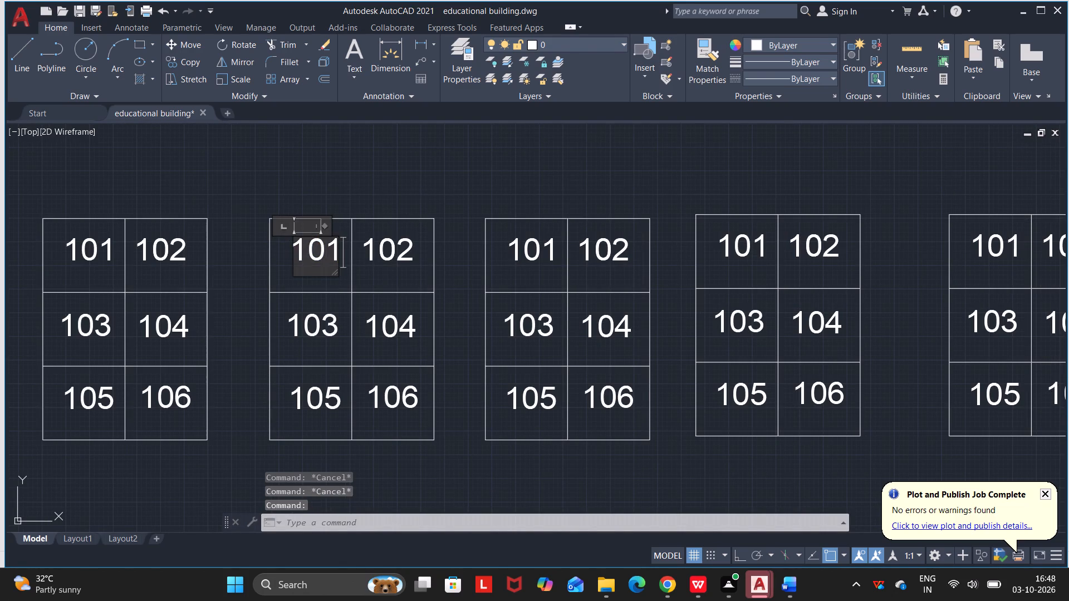
key("BackSpace")
key("BackSpace")
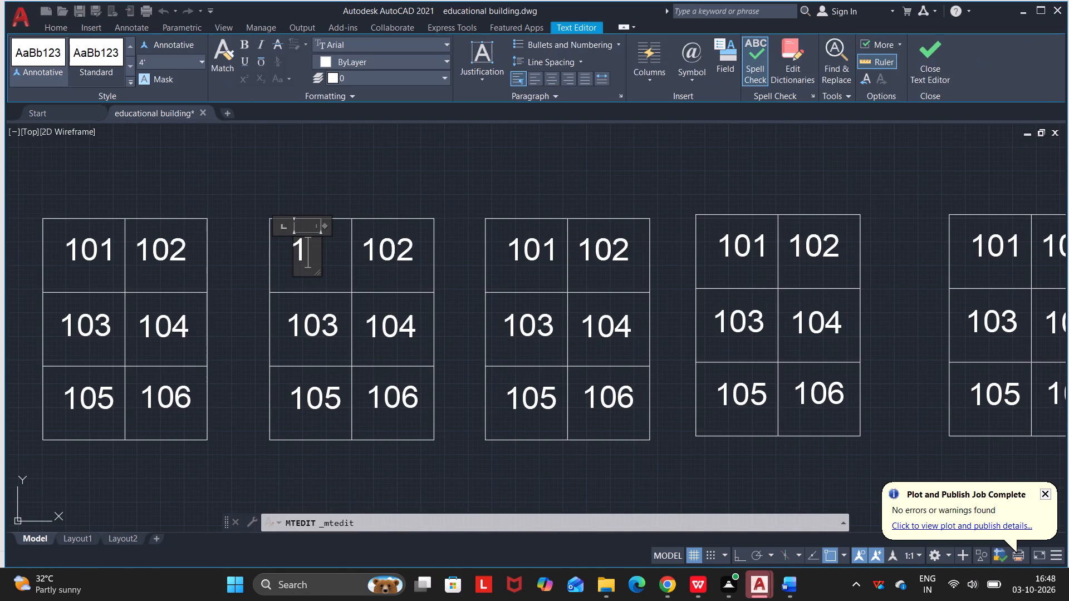
key("BackSpace")
type("201")
key("Return")
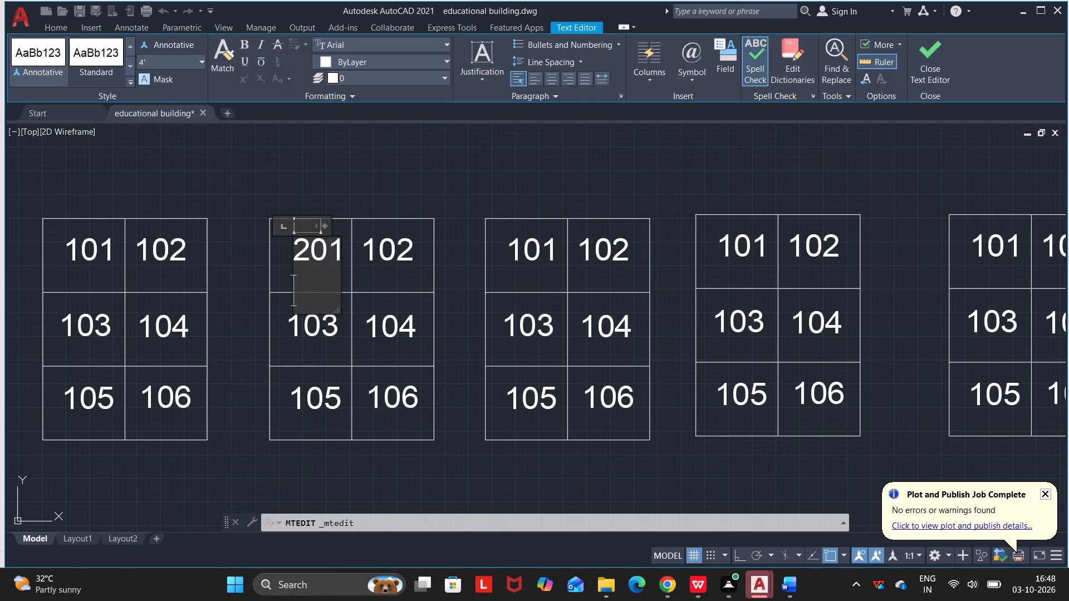
left_click(436, 195)
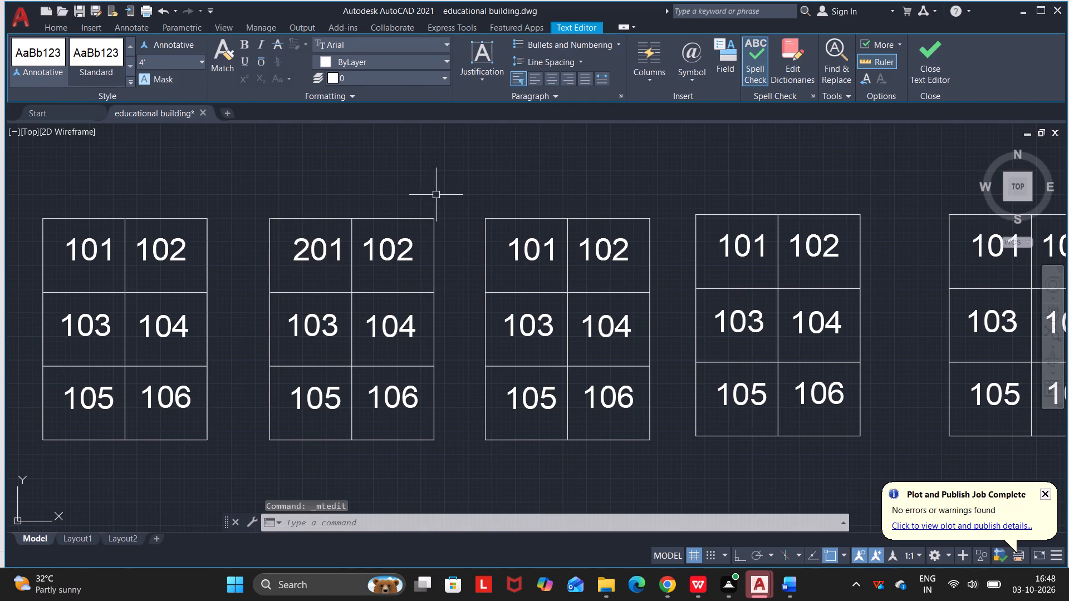
Change the 102 label in the first copied table to 202.
double_click(396, 256)
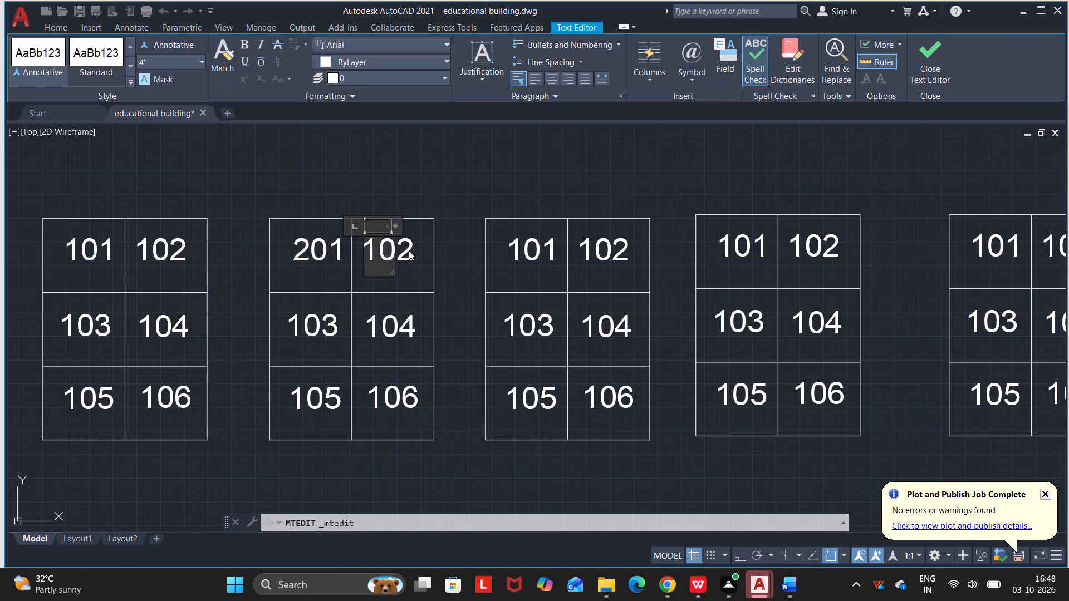
left_click(409, 250)
triple_click(411, 252)
key("BackSpace")
key("BackSpace")
key("BackSpace")
type("202")
key("Return")
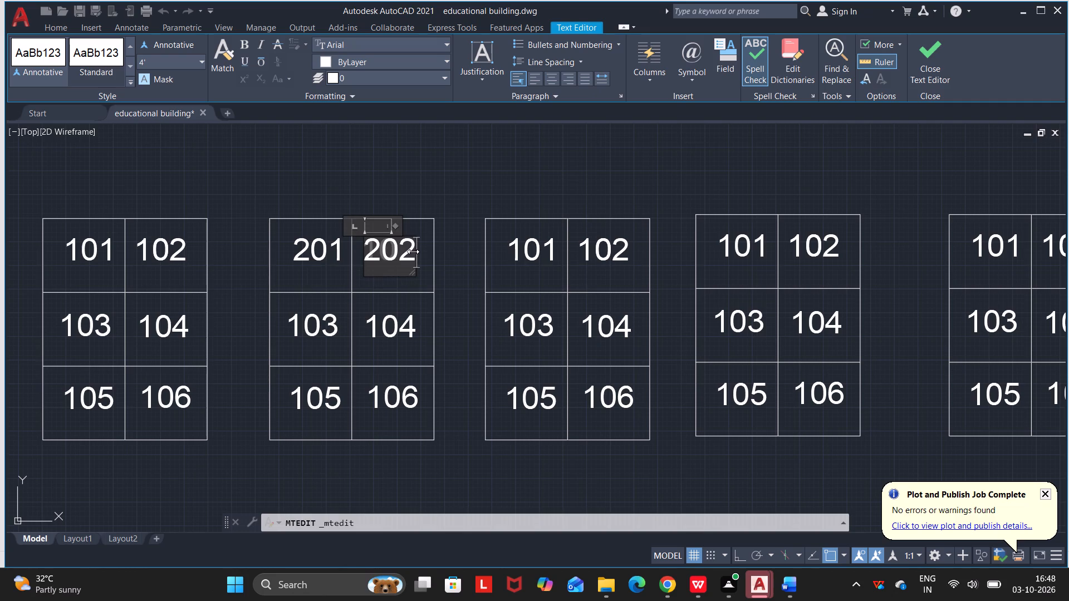
left_click(434, 199)
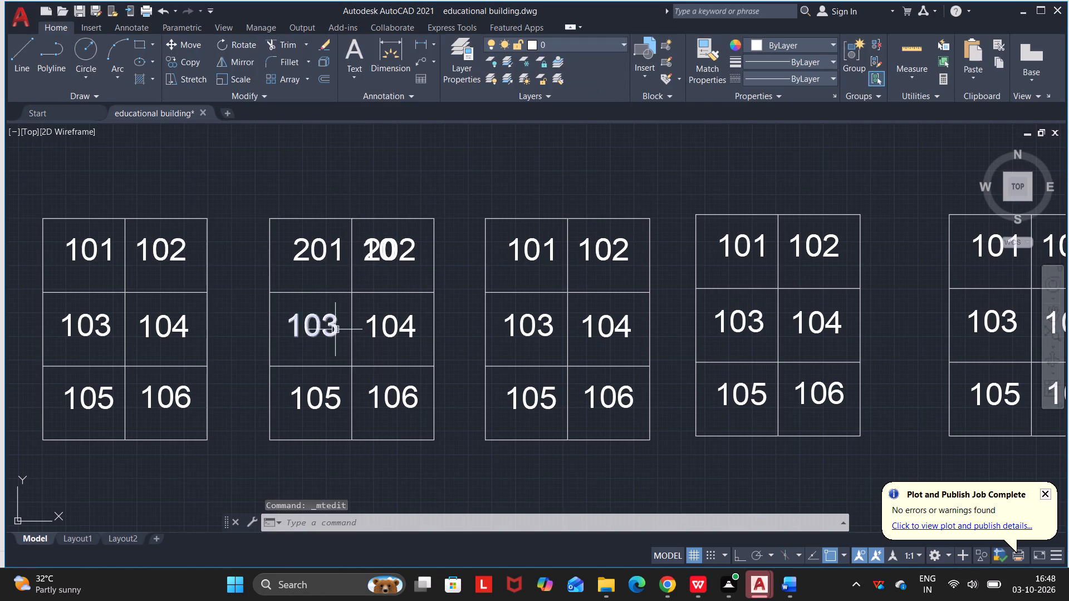
Change the 103 label in the first copied table to 203.
double_click(335, 329)
key("BackSpace")
key("BackSpace")
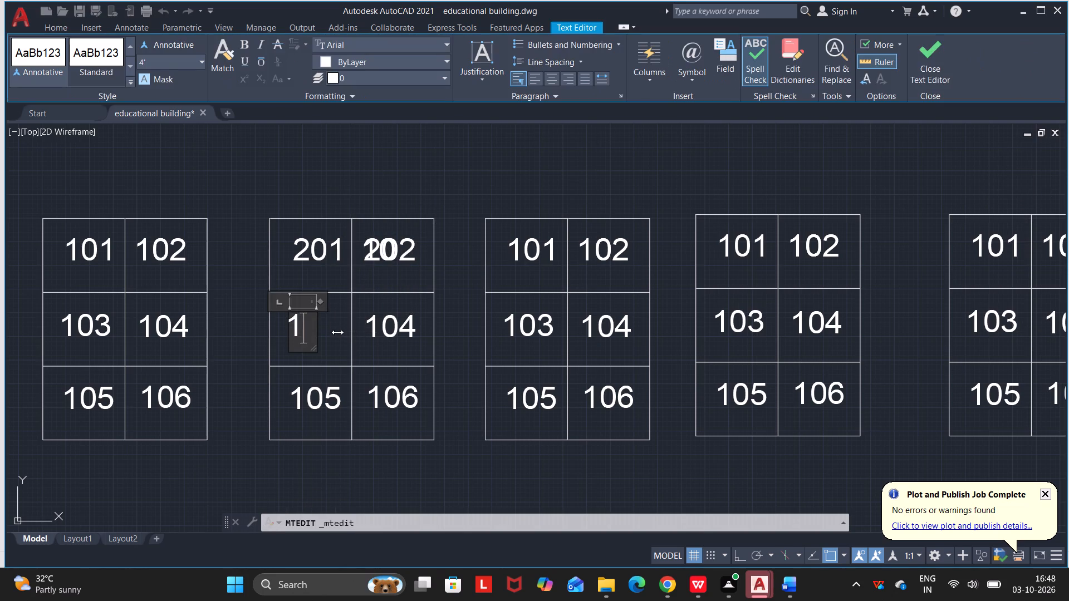
key("BackSpace")
type("203")
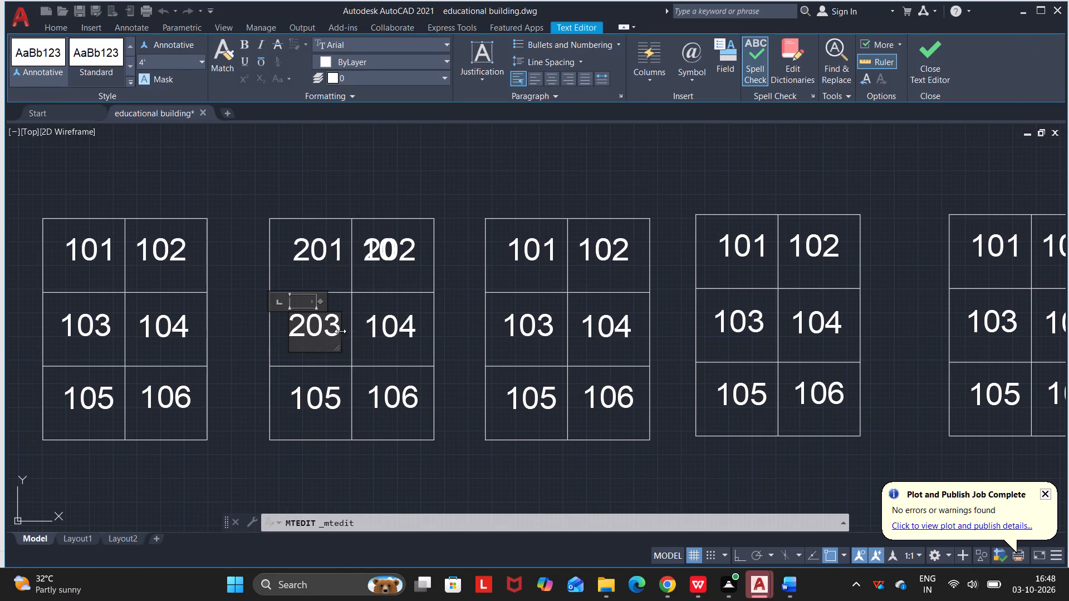
left_click(397, 190)
Change the 104 label in the first copied table to 204.
double_click(401, 333)
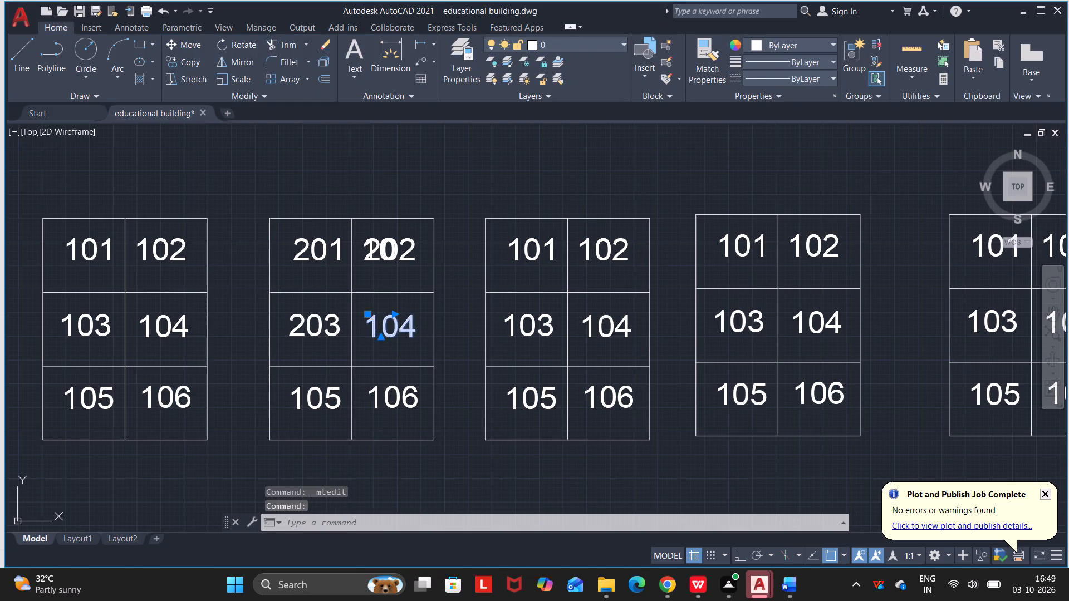
left_click(413, 327)
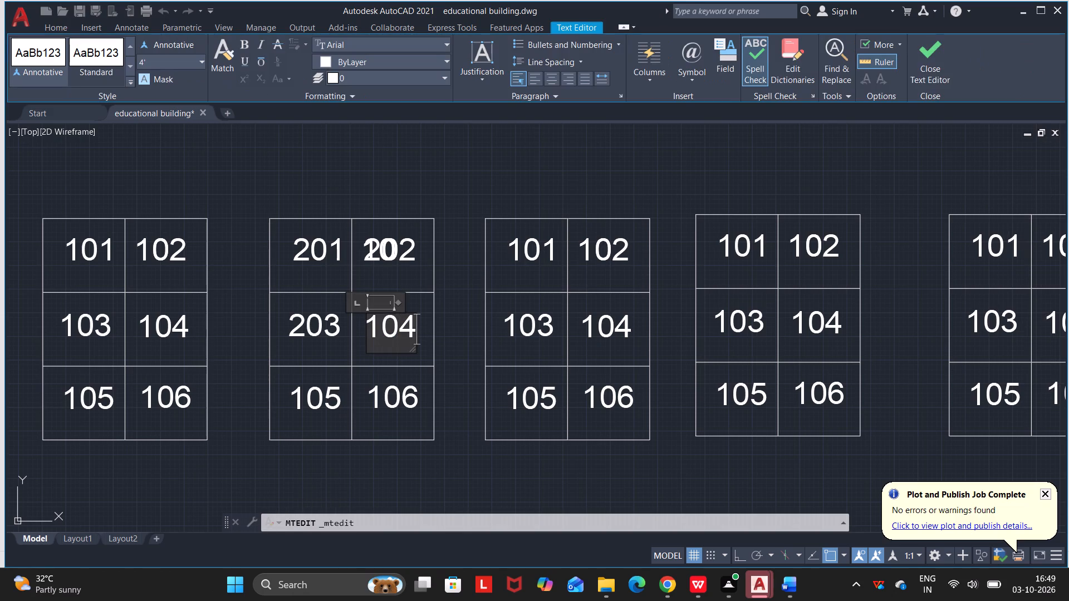
key("BackSpace")
key("BackSpace")
key("BackSpace")
type("204")
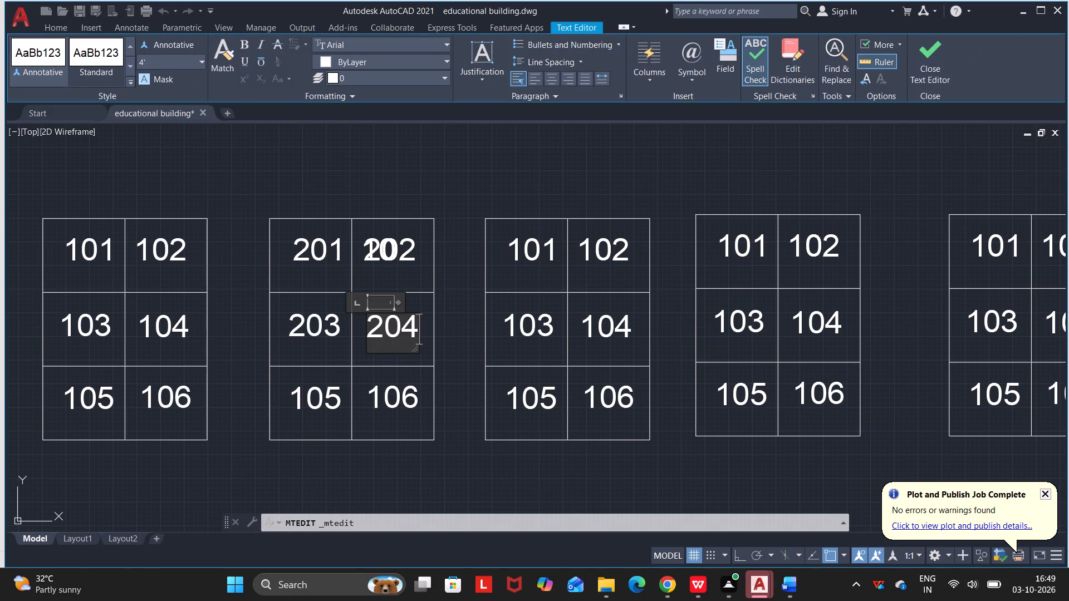
left_click(410, 192)
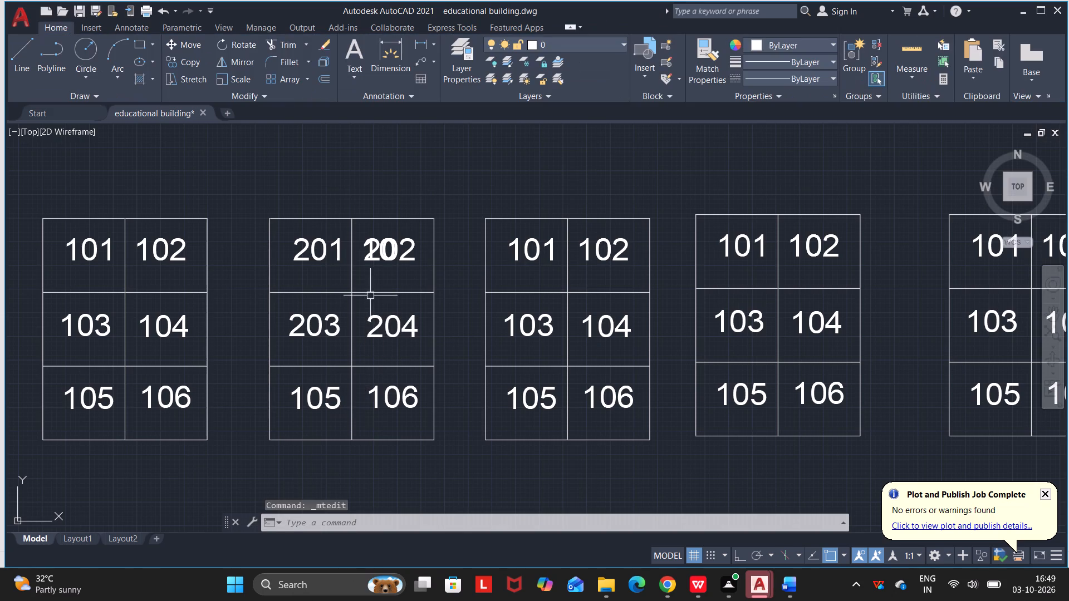
Delete the stray text overlapping the 202 label in the first copied table.
scroll(383, 249, "up", 3)
left_click(330, 245)
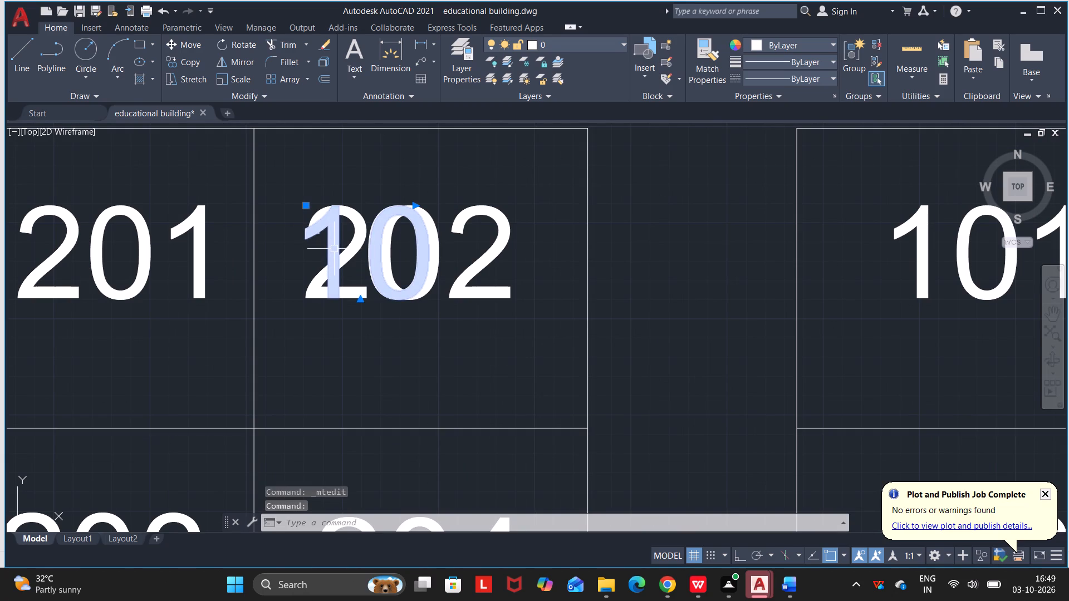
key("Delete")
scroll(376, 276, "down", 4)
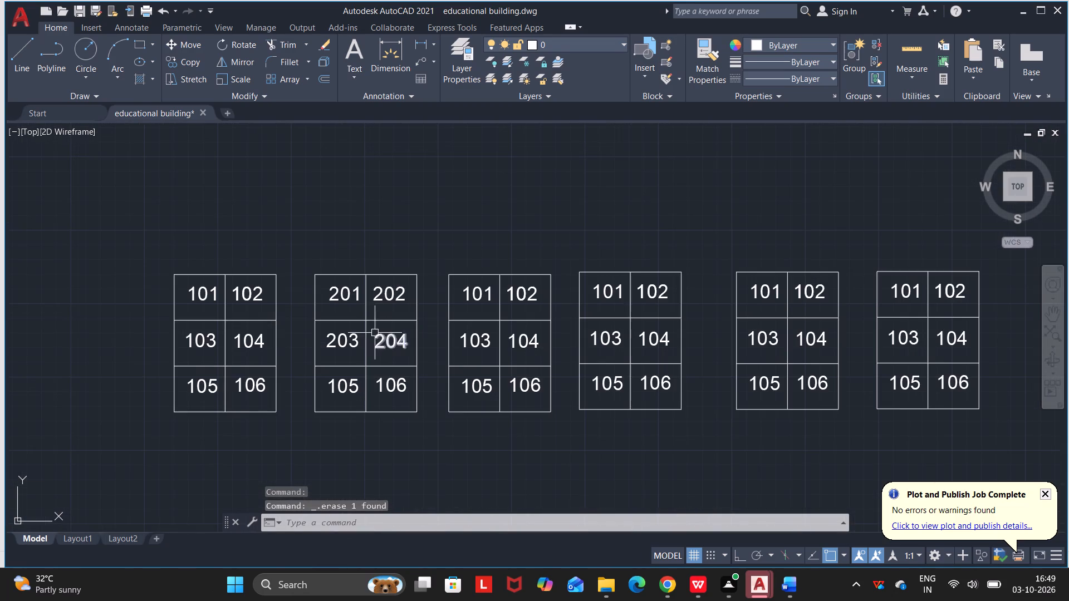
Change the 105 label in the first copied table to 205.
middle_click_drag(356, 363, 356, 307)
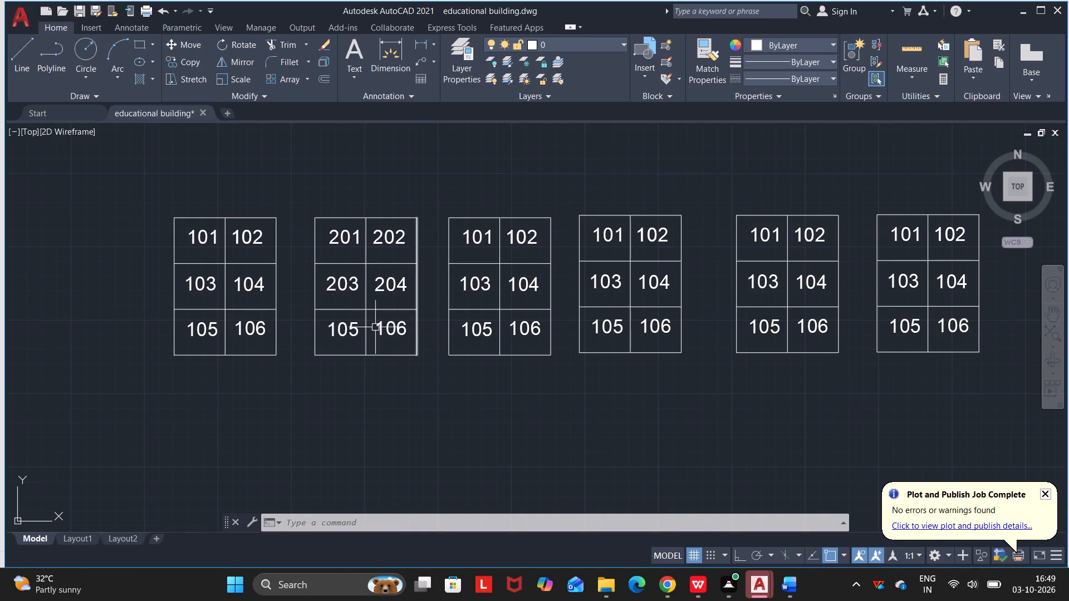
double_click(350, 325)
left_click(357, 332)
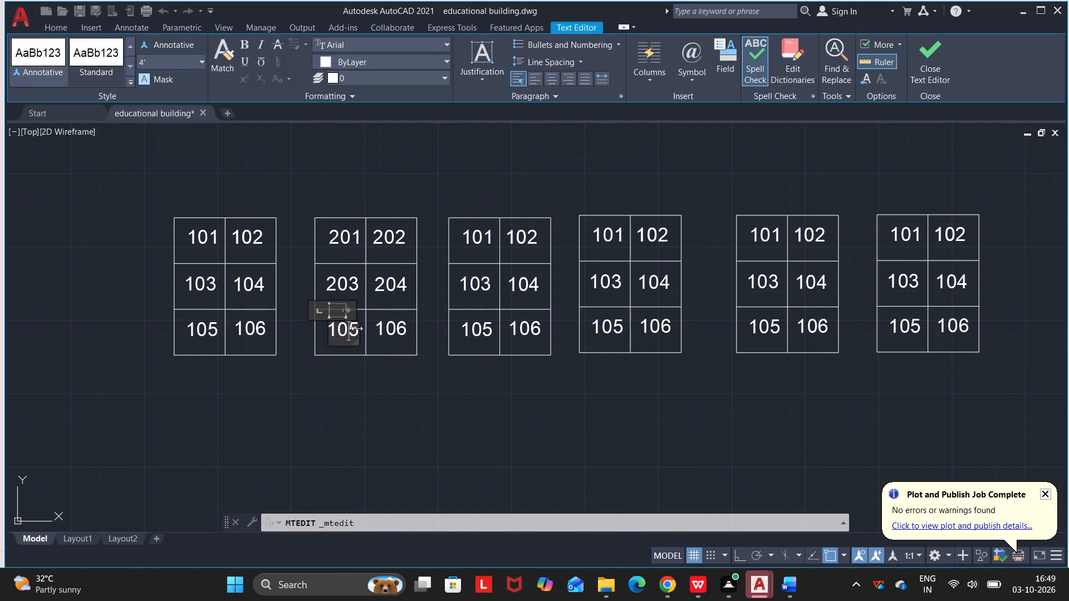
left_click(355, 324)
key("BackSpace")
key("BackSpace")
key("BackSpace")
type("205")
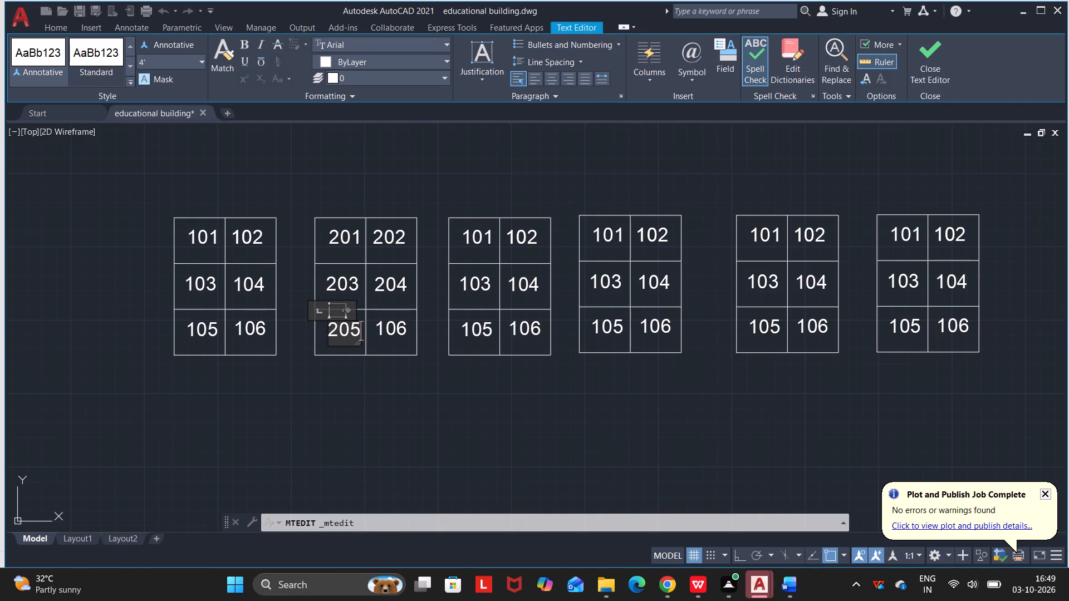
key("Return")
left_click_drag(381, 383, 377, 376)
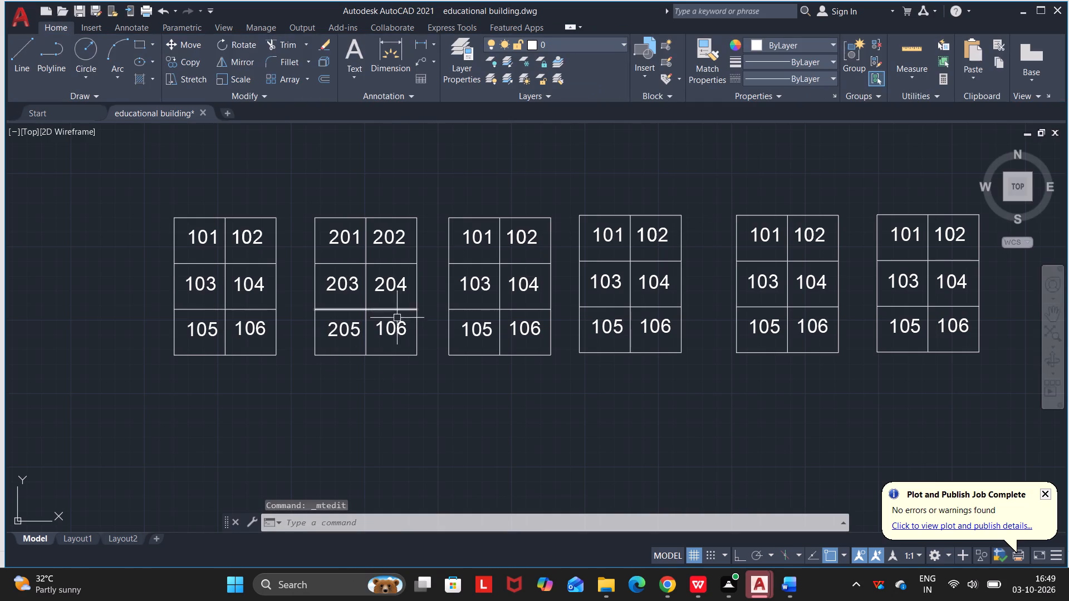
Change the 106 label in the first copied table to 206.
double_click(395, 326)
double_click(404, 331)
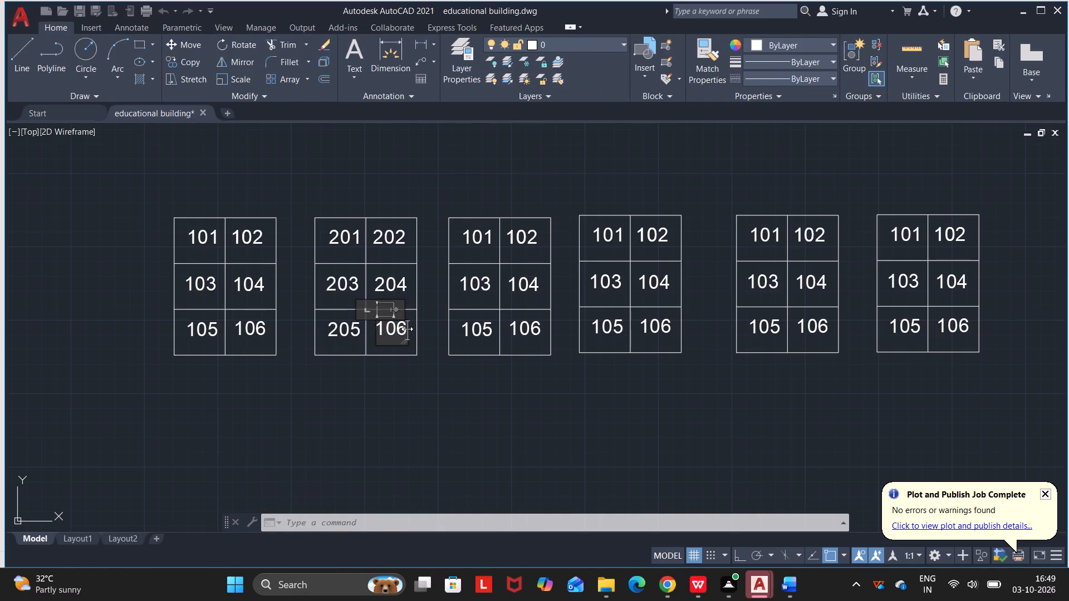
key("BackSpace")
key("BackSpace")
key("BackSpace")
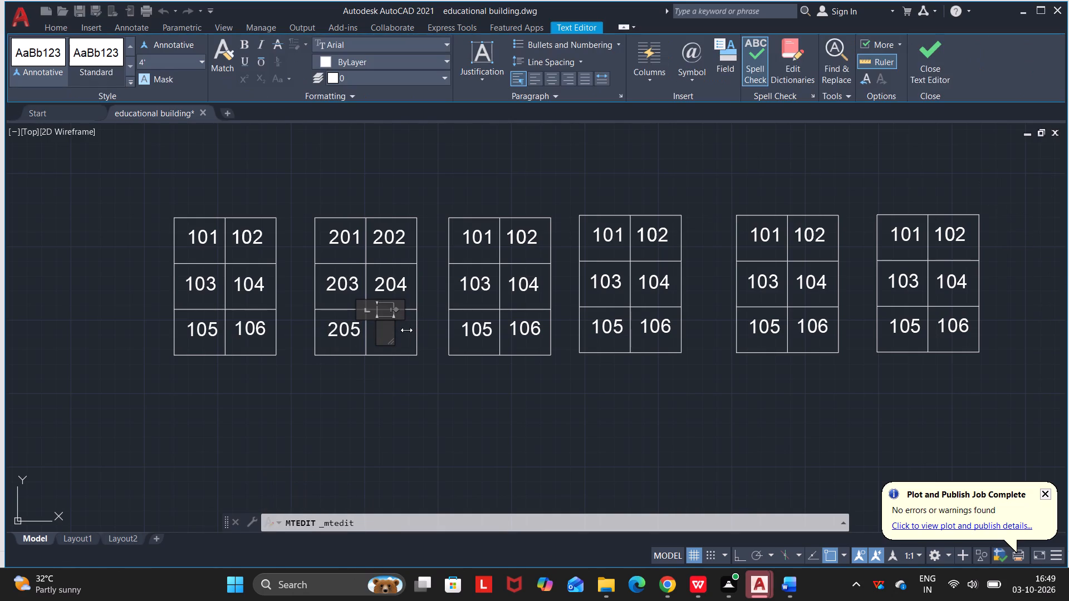
type("206")
key("Return")
left_click(383, 388)
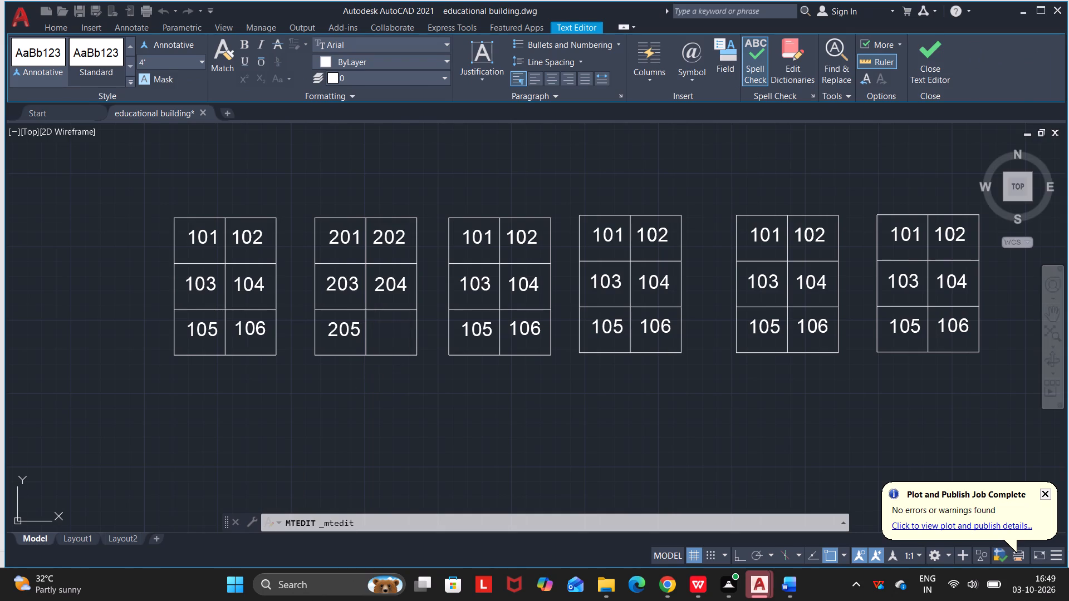
Change the 101 label in the second copied table to 301.
scroll(430, 273, "down", 2)
middle_click_drag(420, 277, 323, 259)
scroll(371, 236, "up", 2)
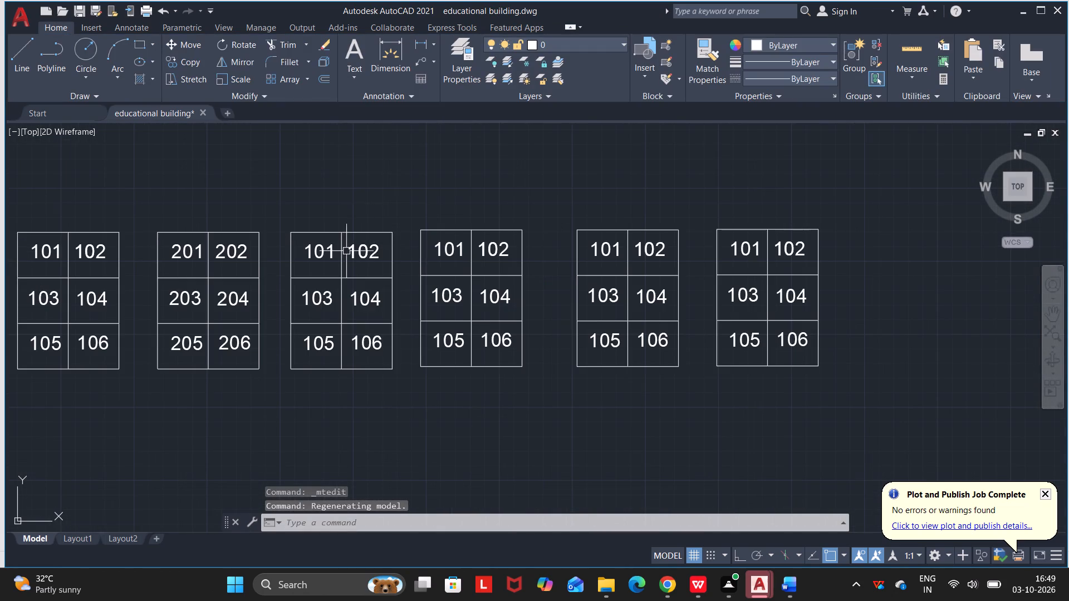
double_click(335, 252)
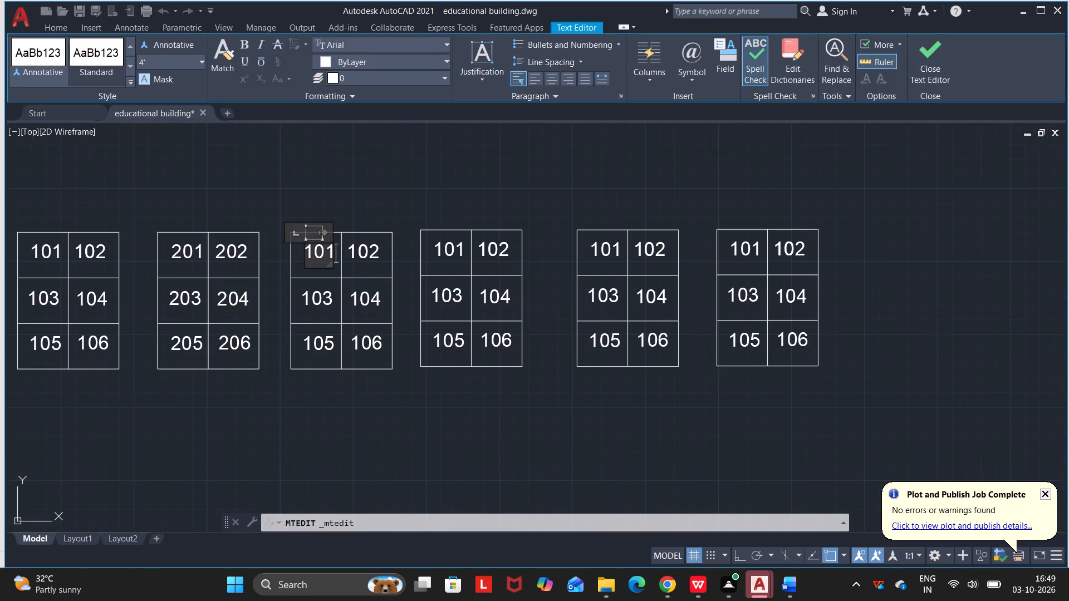
key("BackSpace")
key("BackSpace")
key("BackSpace")
type("301")
key("Return")
left_click(339, 195)
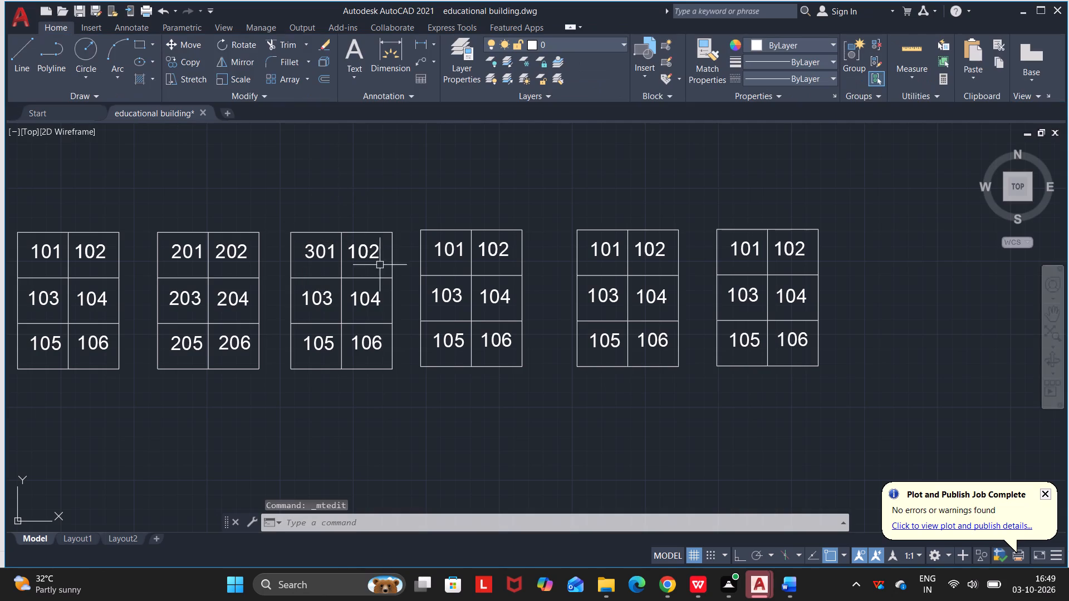
Change the 102 label in the second copied table to 302.
left_click(377, 254)
left_click(377, 254)
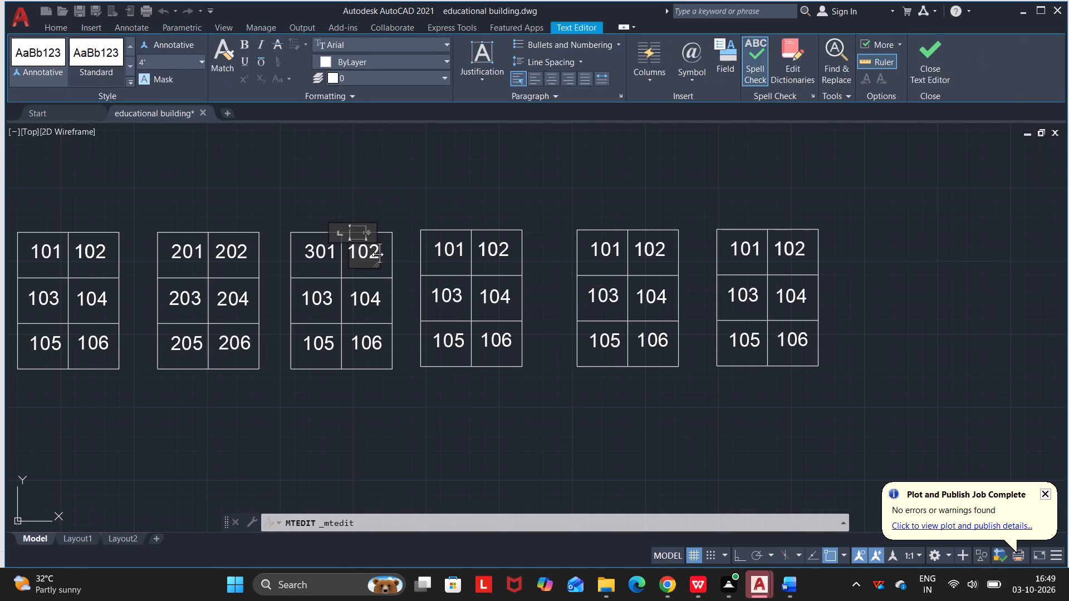
key("BackSpace")
key("BackSpace")
key("BackSpace")
type("302")
key("Return")
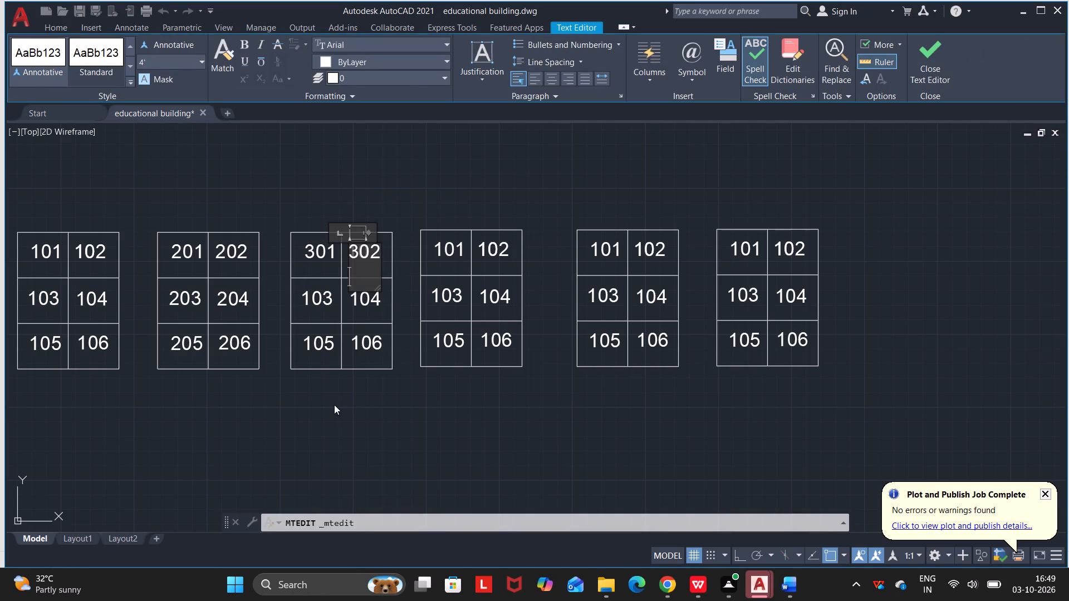
left_click_drag(331, 416, 333, 403)
Change the 103 label in the second copied table to 303.
double_click(324, 300)
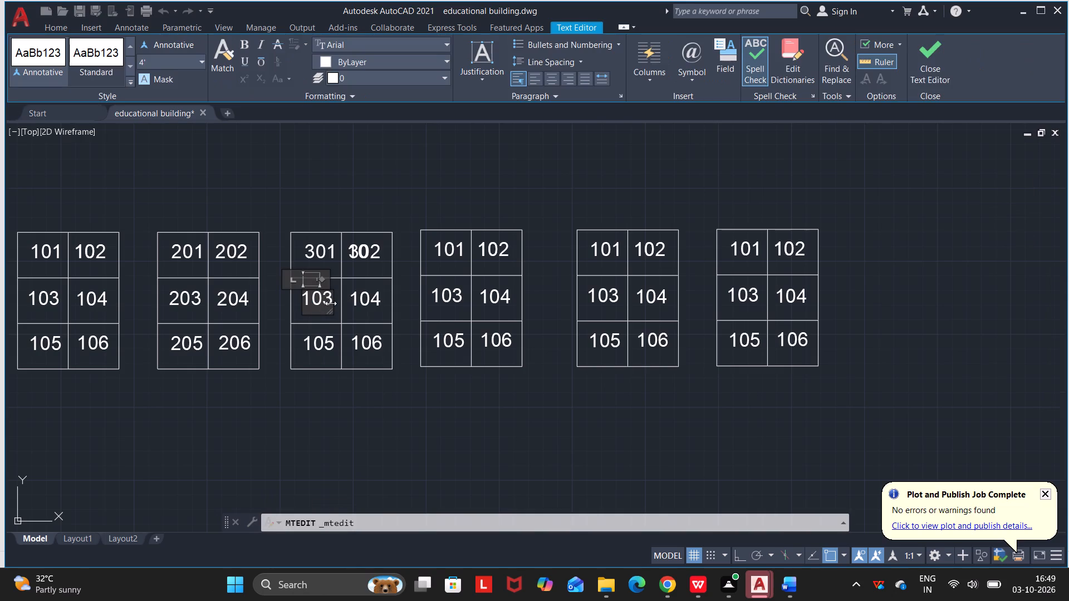
left_click(331, 303)
left_click(330, 299)
key("BackSpace")
key("BackSpace")
key("BackSpace")
type("303")
key("Return")
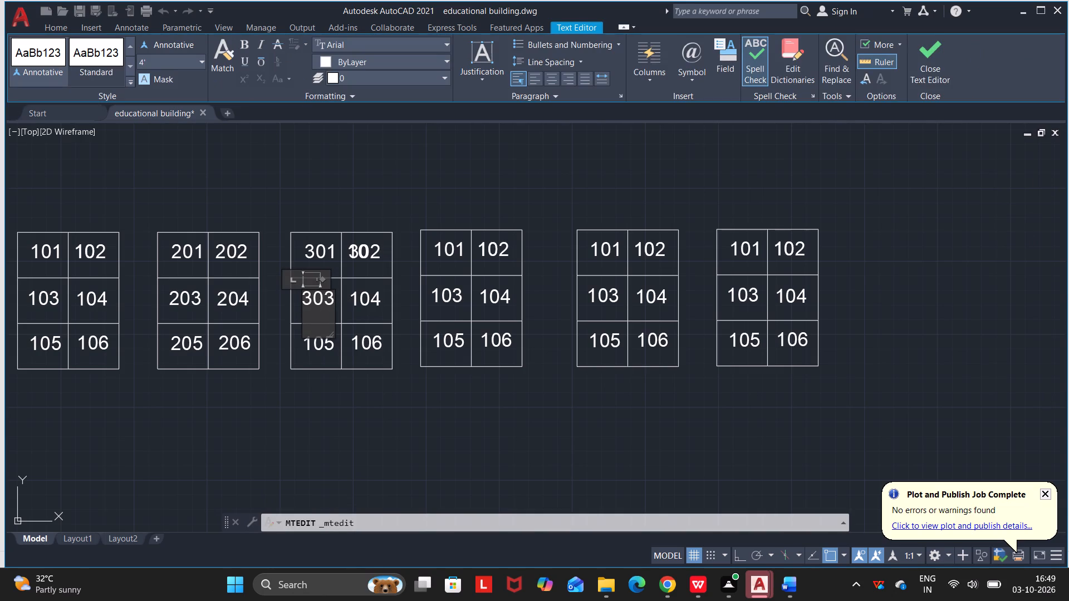
left_click(375, 439)
Change the 104 label in the second copied table to 304.
double_click(375, 297)
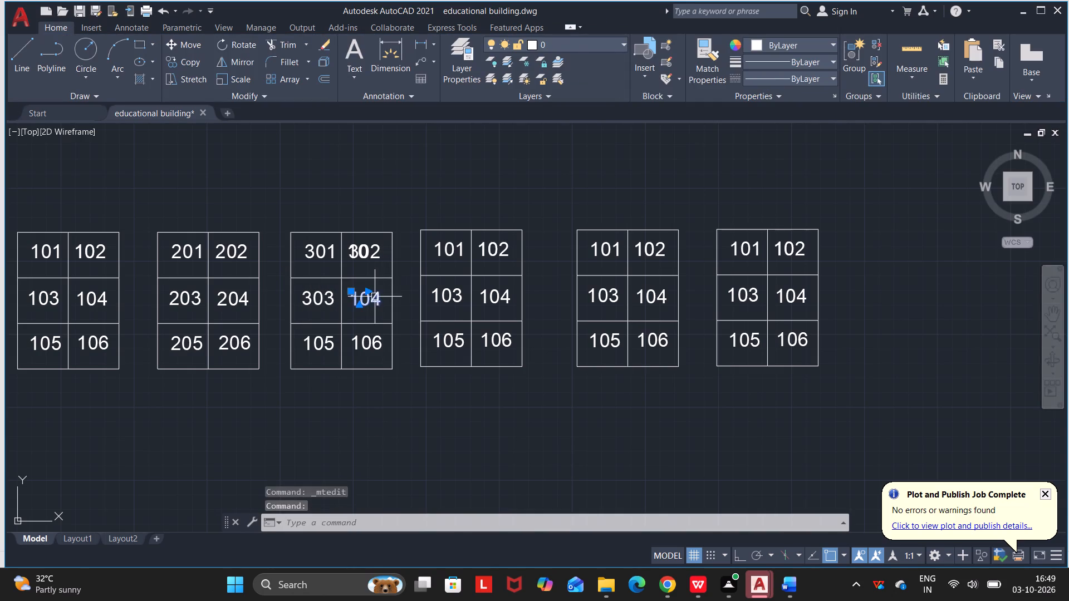
left_click(378, 298)
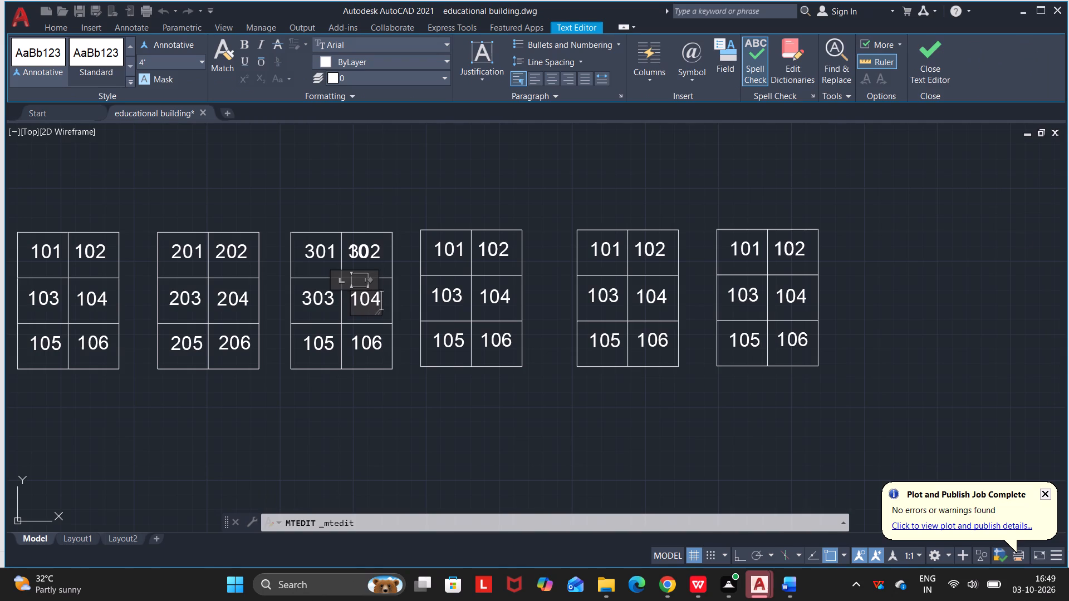
key("BackSpace")
key("BackSpace")
key("BackSpace")
type("304")
left_click(381, 398)
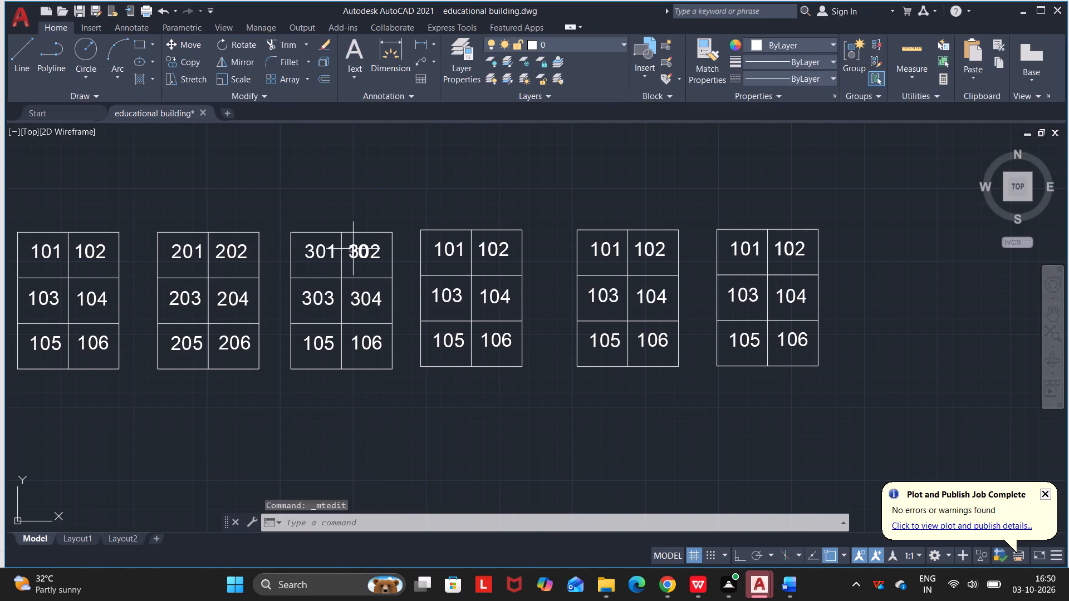
Delete the stray text overlapping the 302 label in the second copied table.
left_click(352, 244)
key("Delete")
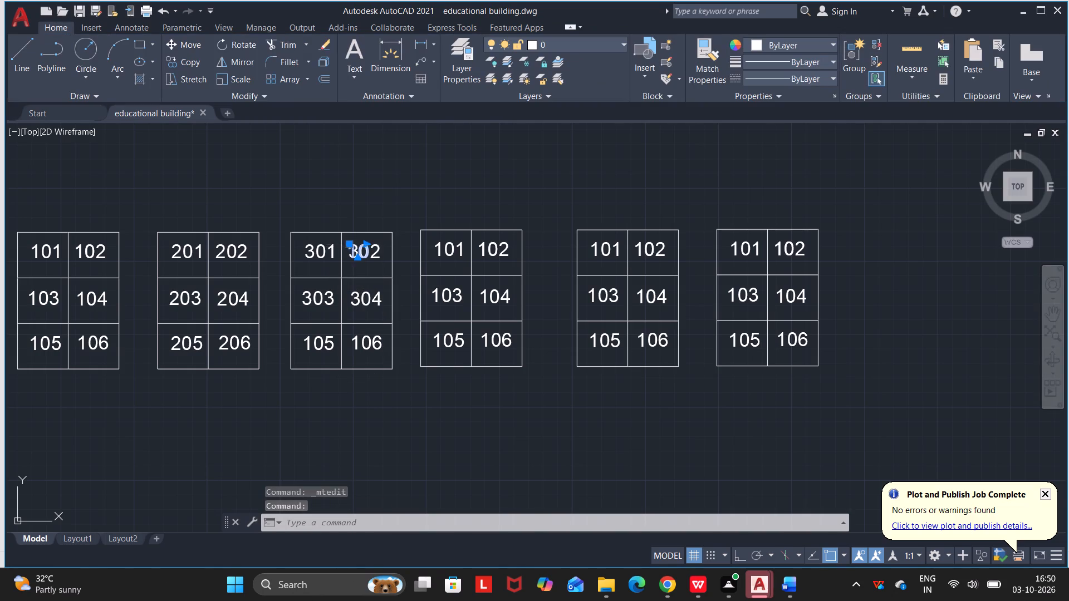
Change the 105 label in the second copied table to 305.
scroll(321, 339, "up", 1)
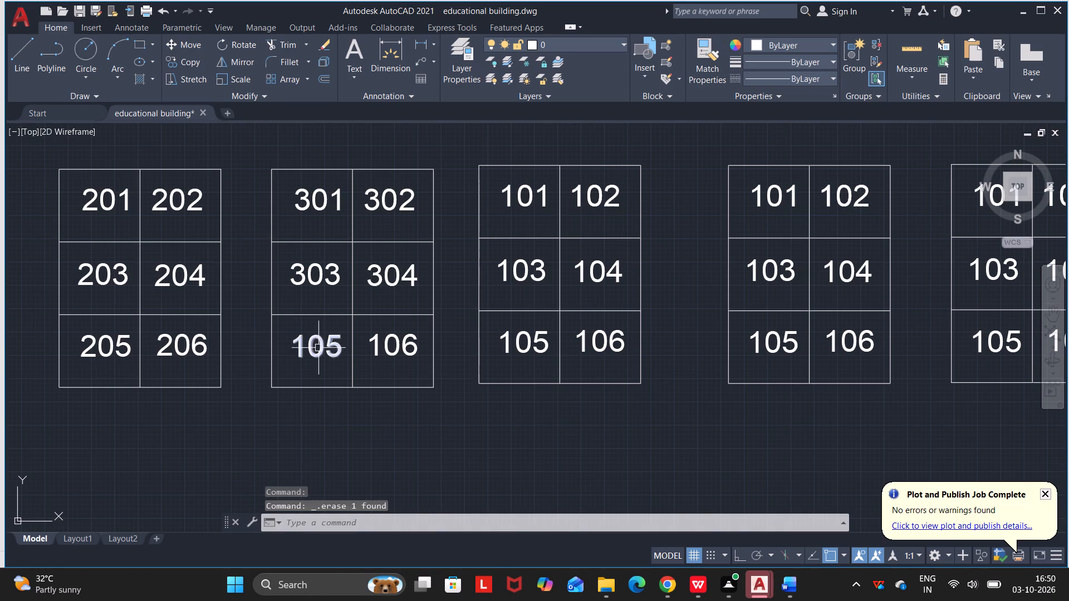
double_click(318, 348)
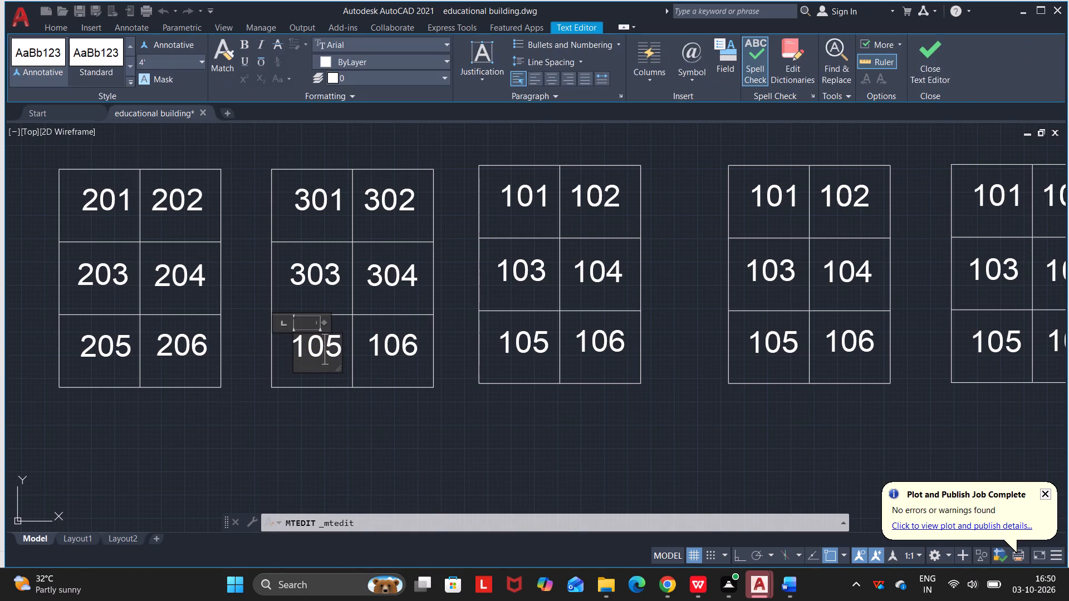
left_click(303, 344)
key("Delete")
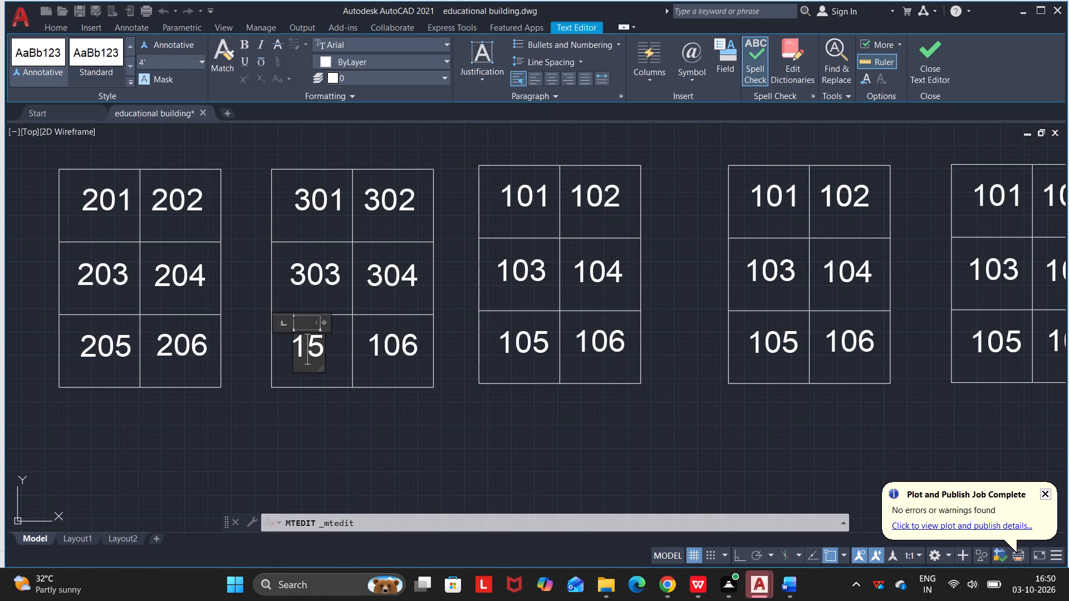
key("BackSpace")
key("3")
key("0")
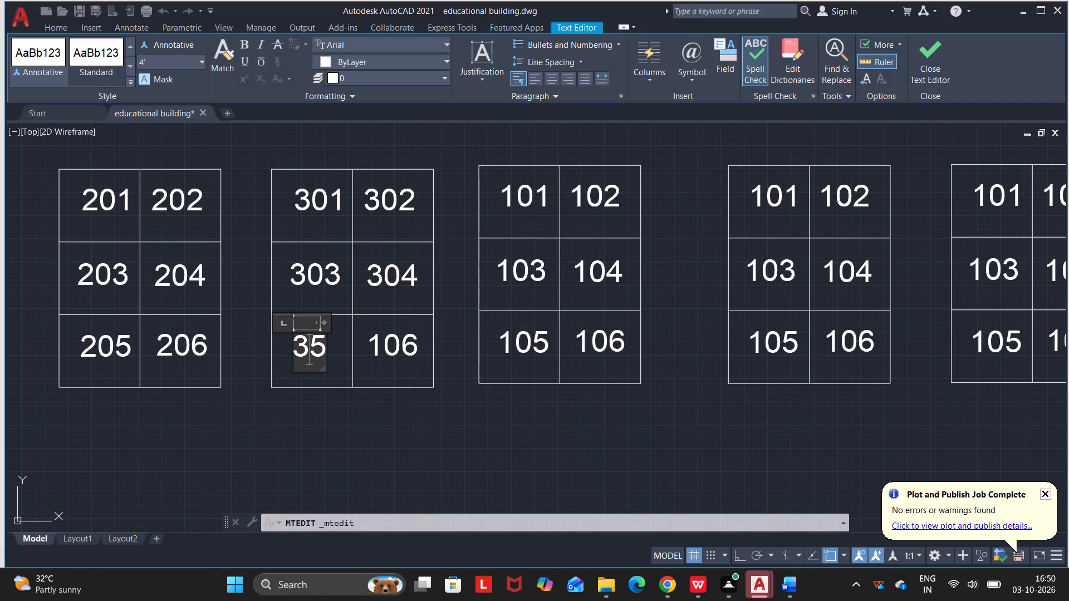
left_click(410, 396)
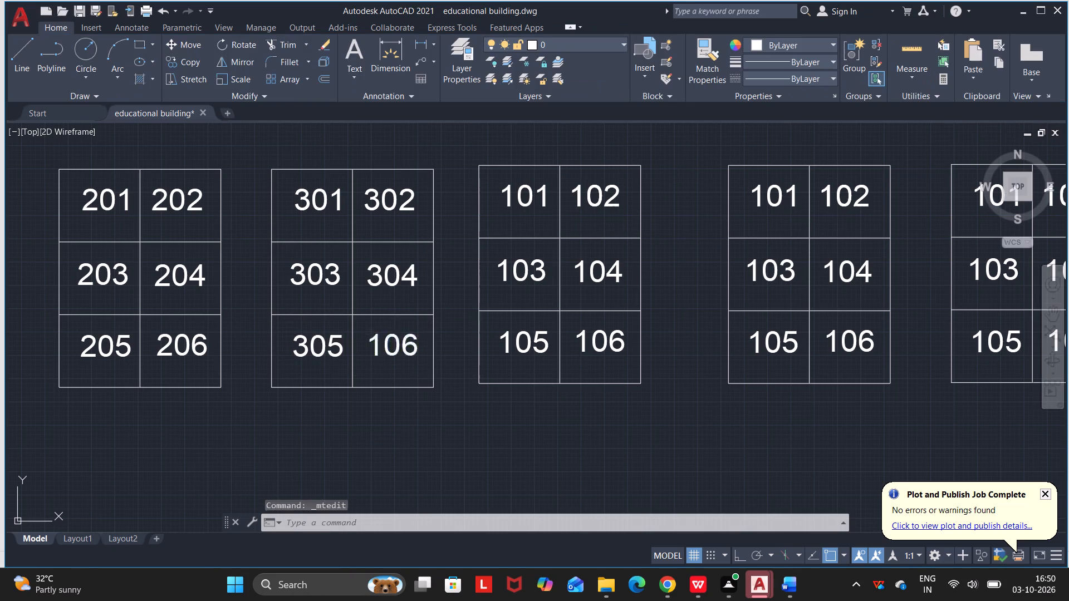
Change the 106 label in the second copied table to 306.
left_click(395, 336)
left_click(395, 336)
left_click(383, 340)
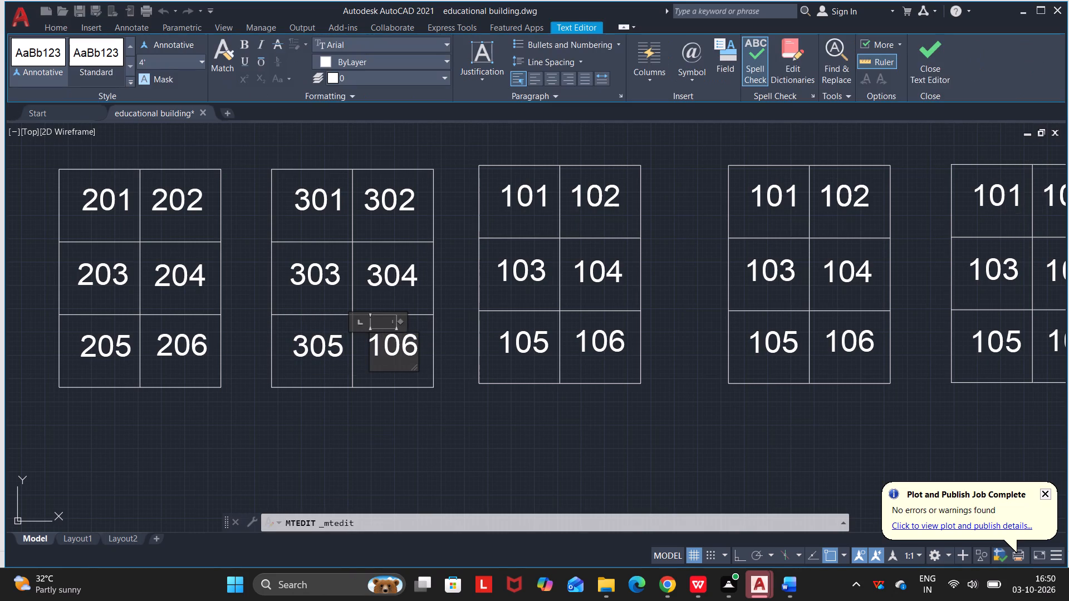
key("BackSpace")
key("3")
left_click(414, 400)
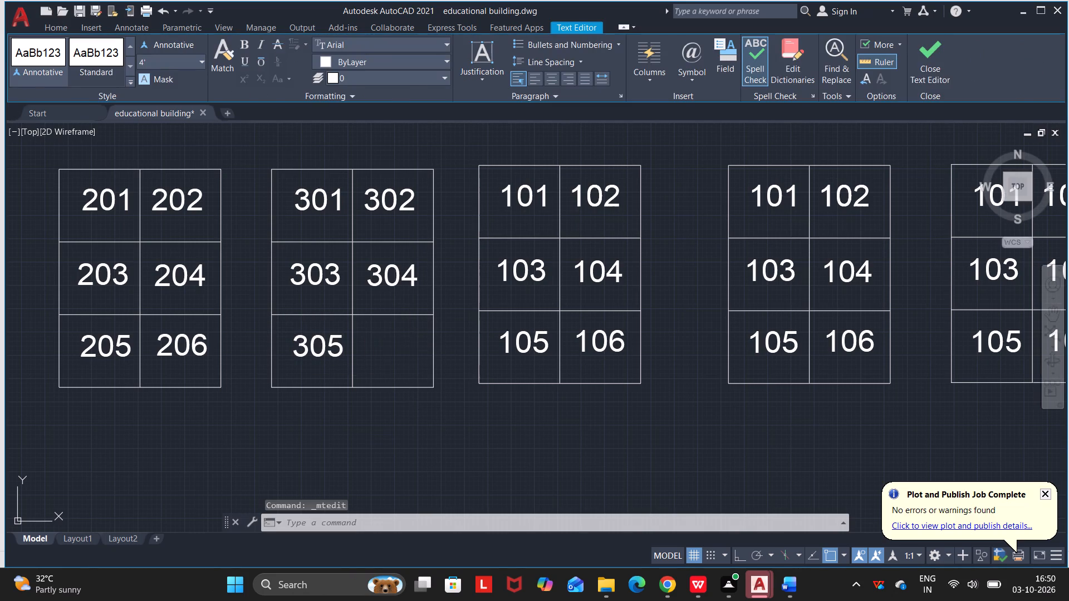
Change the 101 label in the third copied table to 401.
double_click(523, 205)
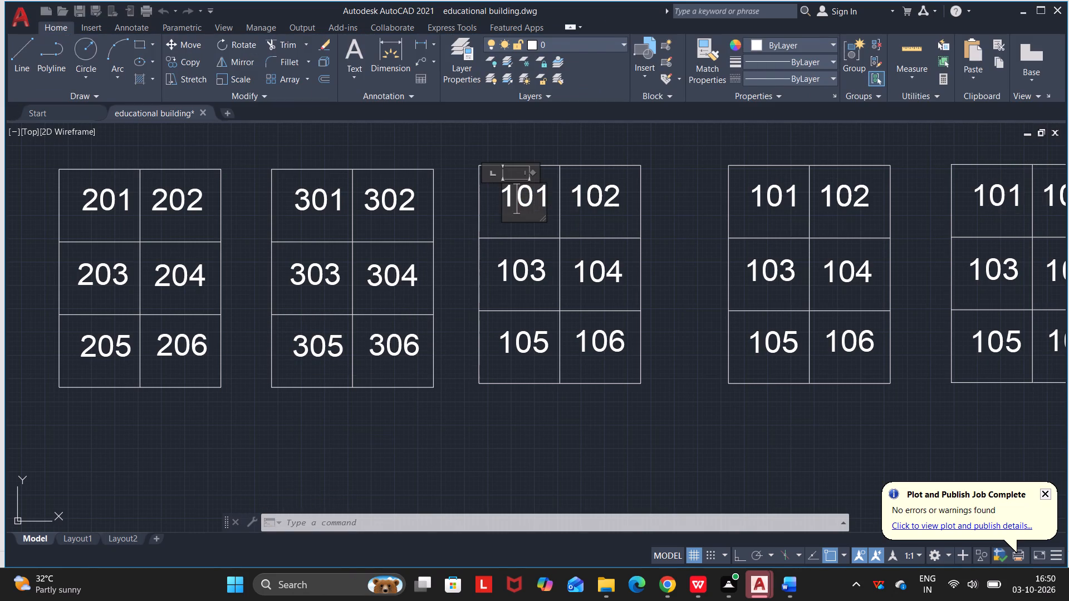
key("BackSpace")
key("4")
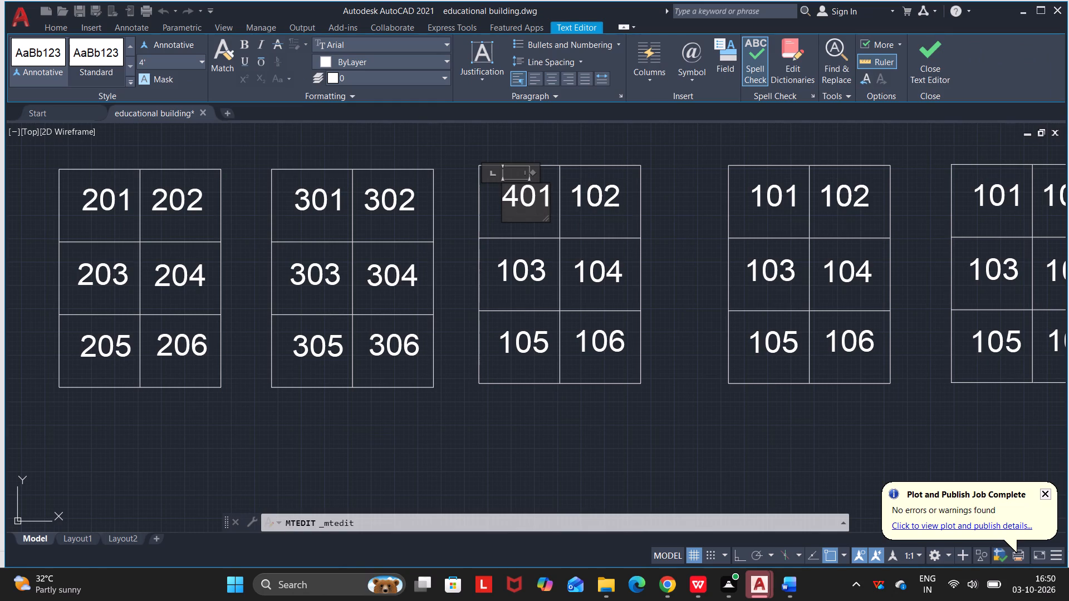
left_click(649, 197)
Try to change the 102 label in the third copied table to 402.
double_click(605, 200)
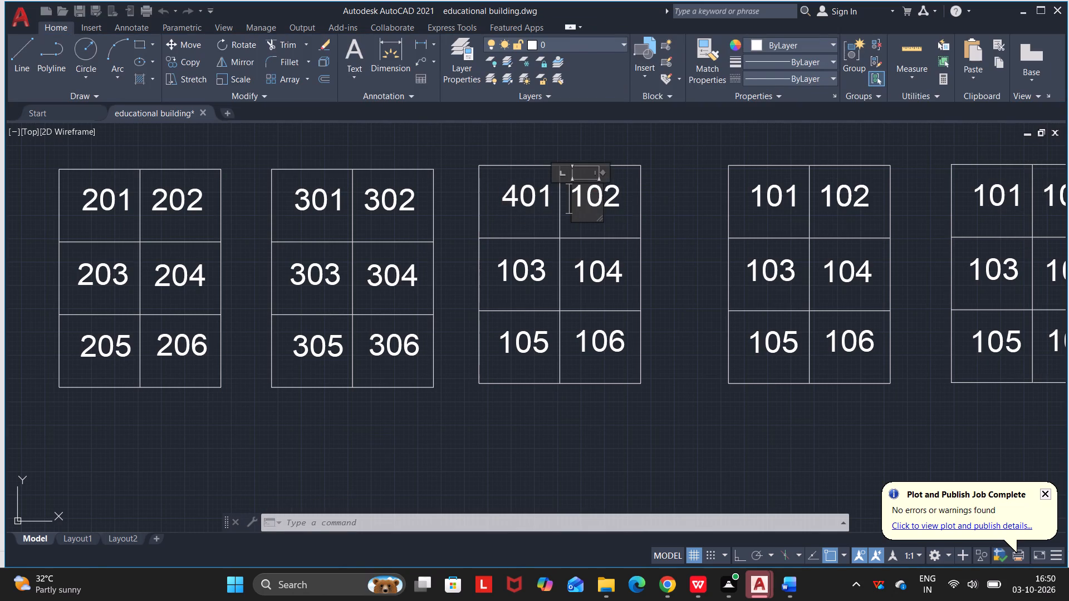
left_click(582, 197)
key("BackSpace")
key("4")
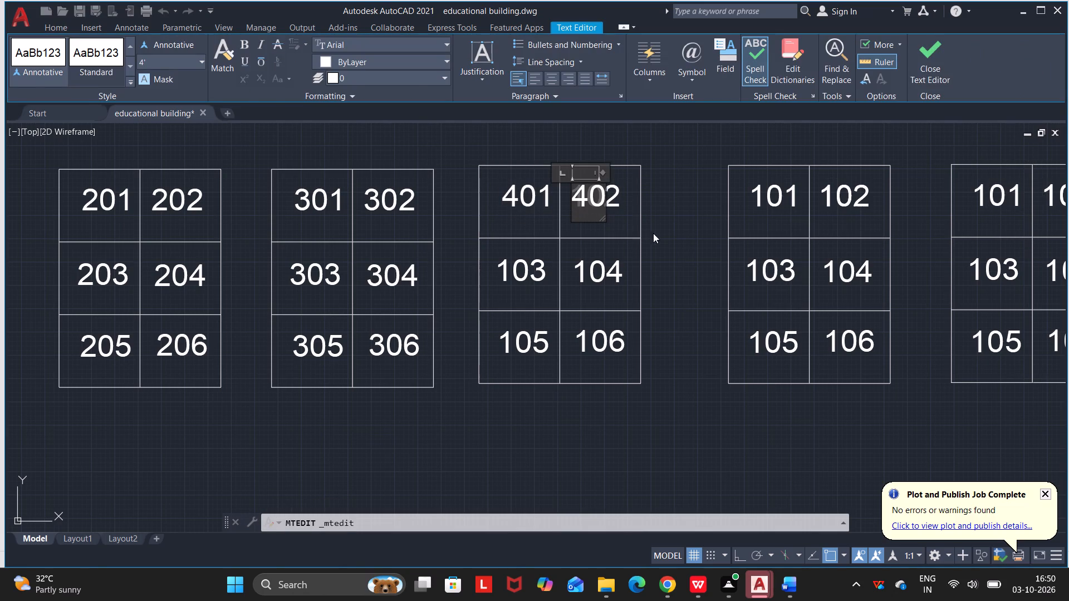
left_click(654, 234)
Change the 103 label in the third copied table to 403.
double_click(517, 259)
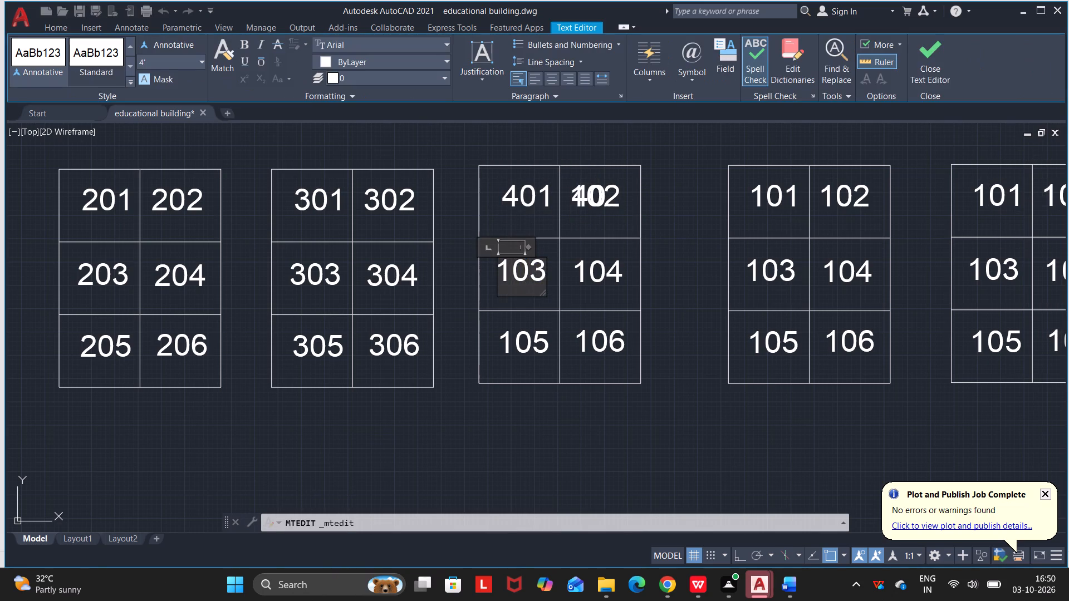
key("BackSpace")
key("4")
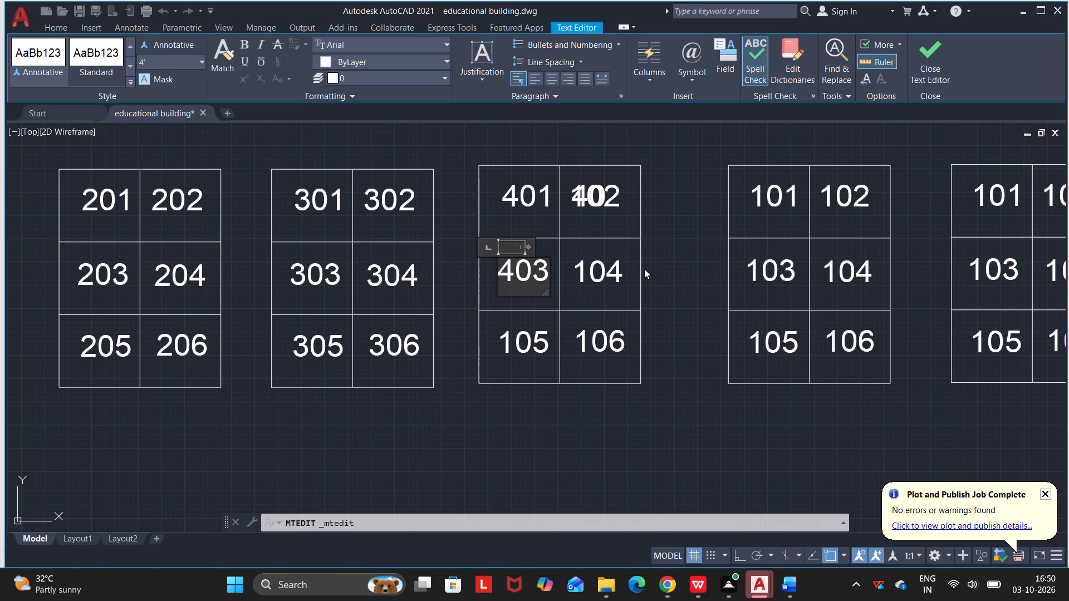
left_click_drag(655, 270, 648, 272)
Change the 104 label in the third copied table to 404.
double_click(585, 268)
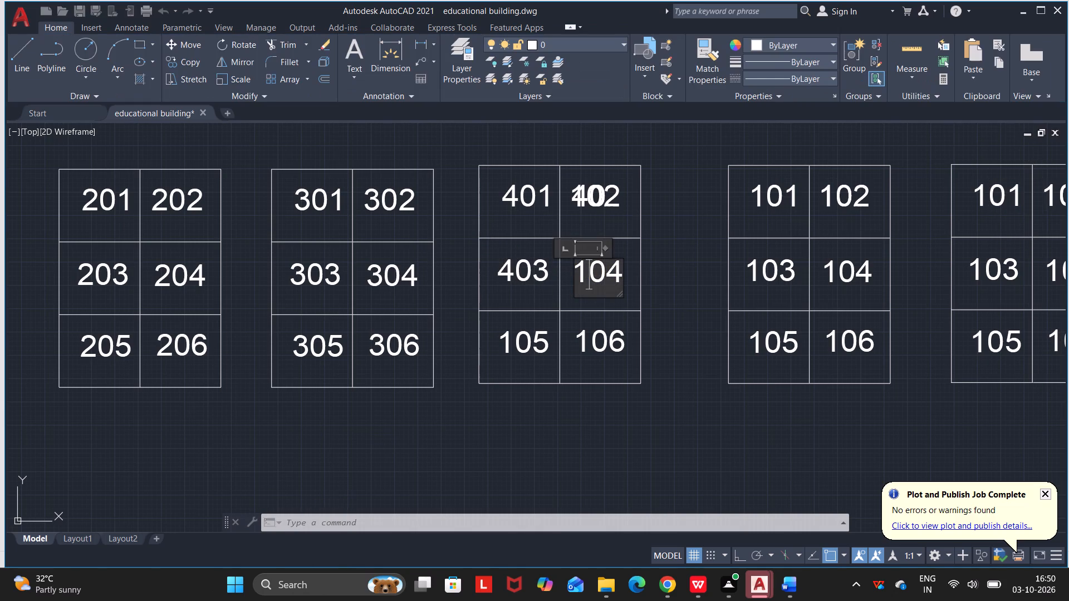
key("BackSpace")
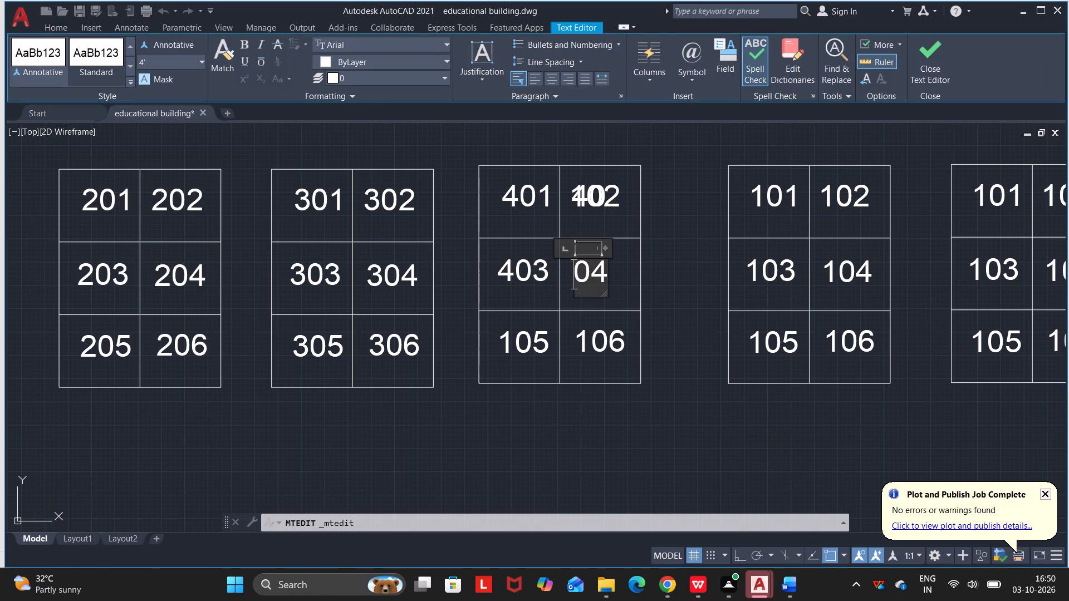
key("4")
left_click(690, 290)
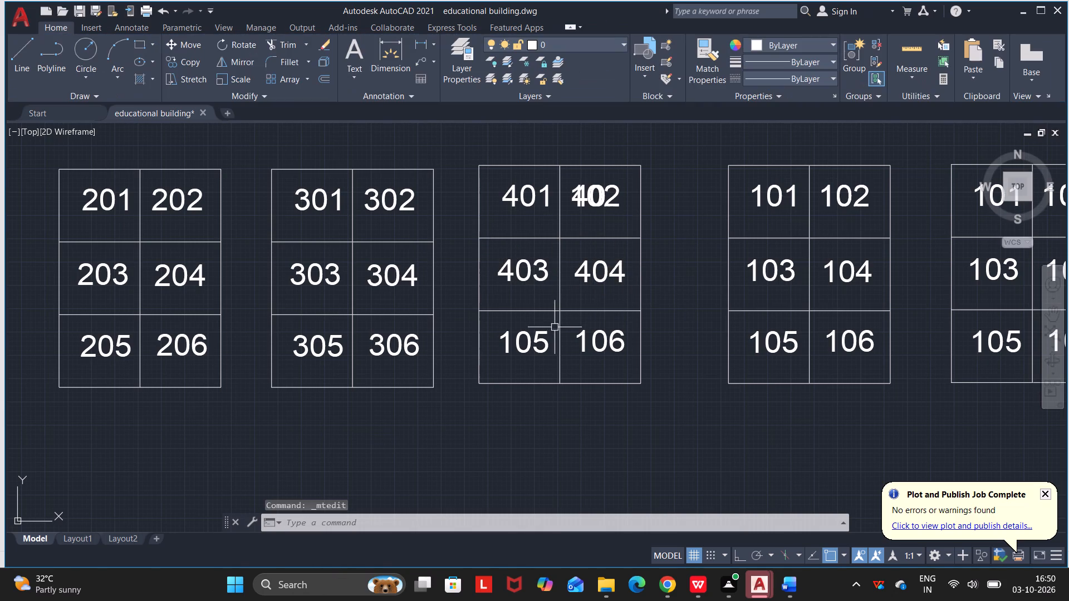
Change the 105 label in the third copied table to 405.
double_click(546, 337)
left_click(519, 339)
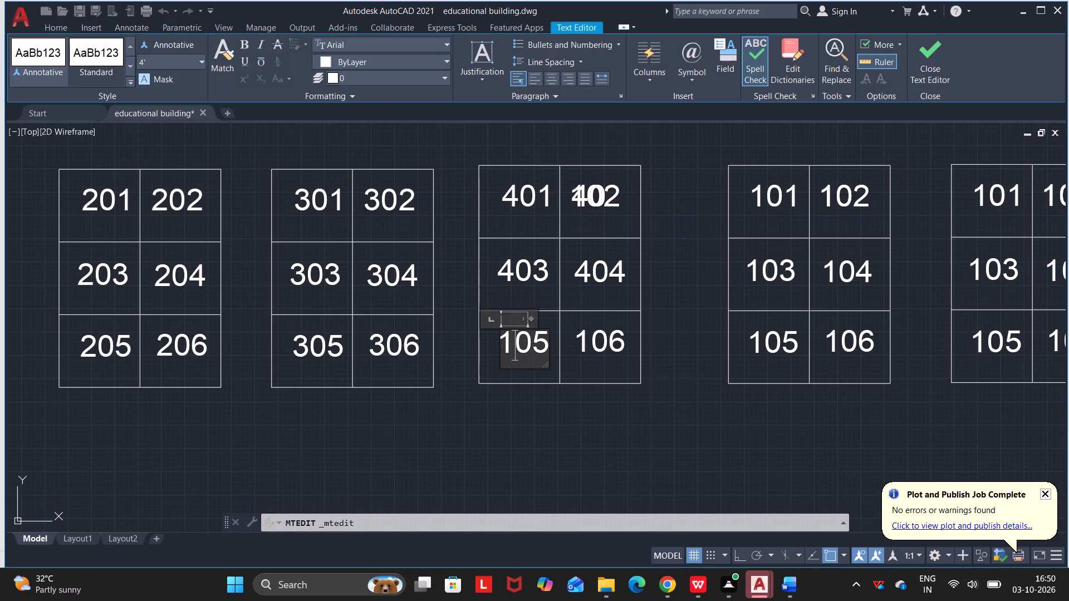
key("BackSpace")
key("4")
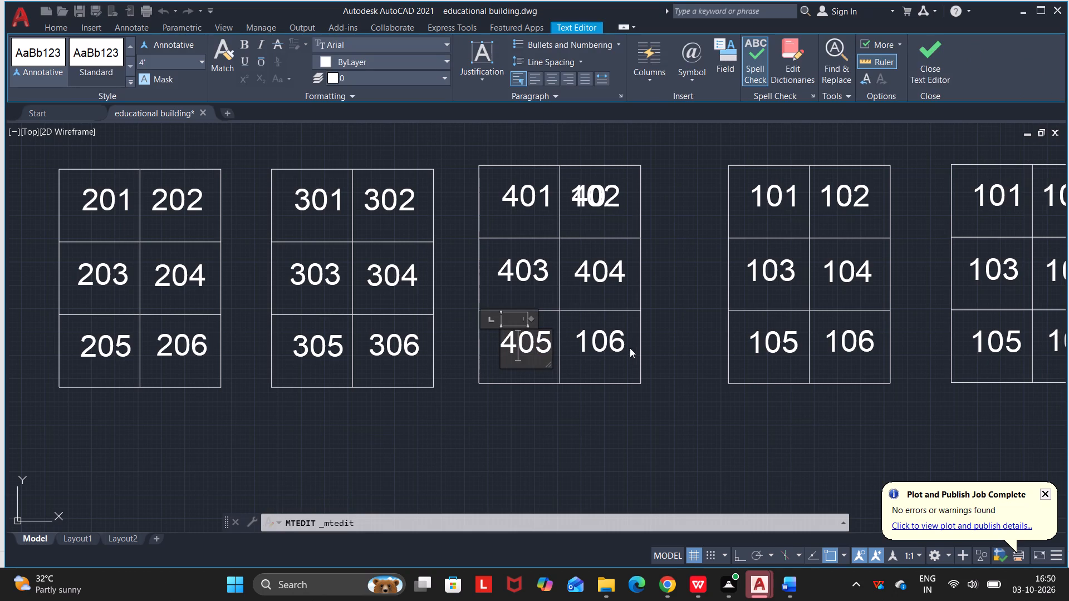
left_click(658, 350)
Change the 106 label in the third copied table to 406.
double_click(611, 345)
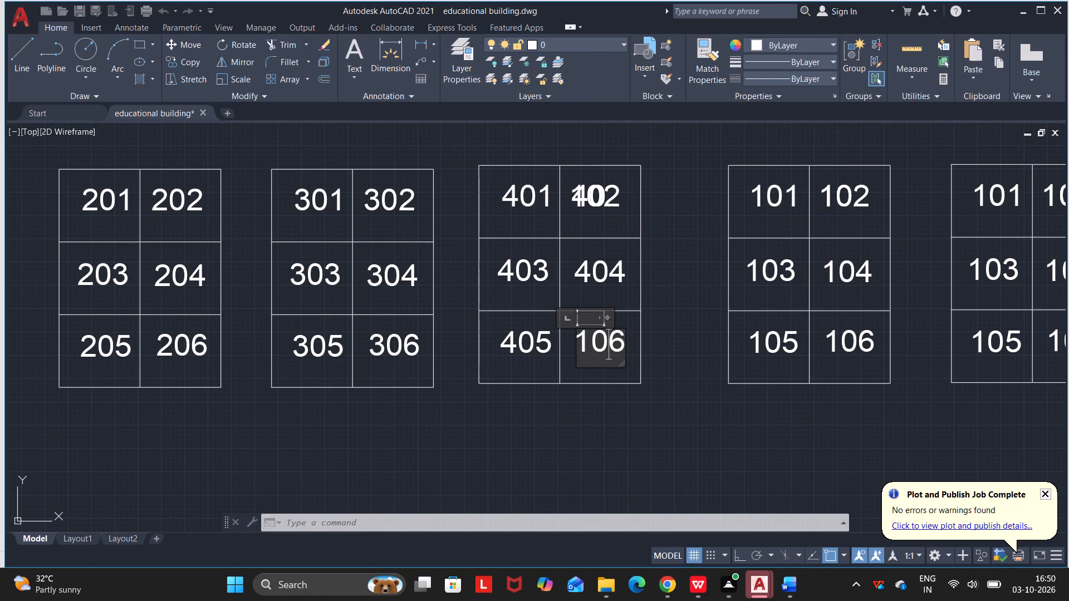
left_click(586, 338)
key("BackSpace")
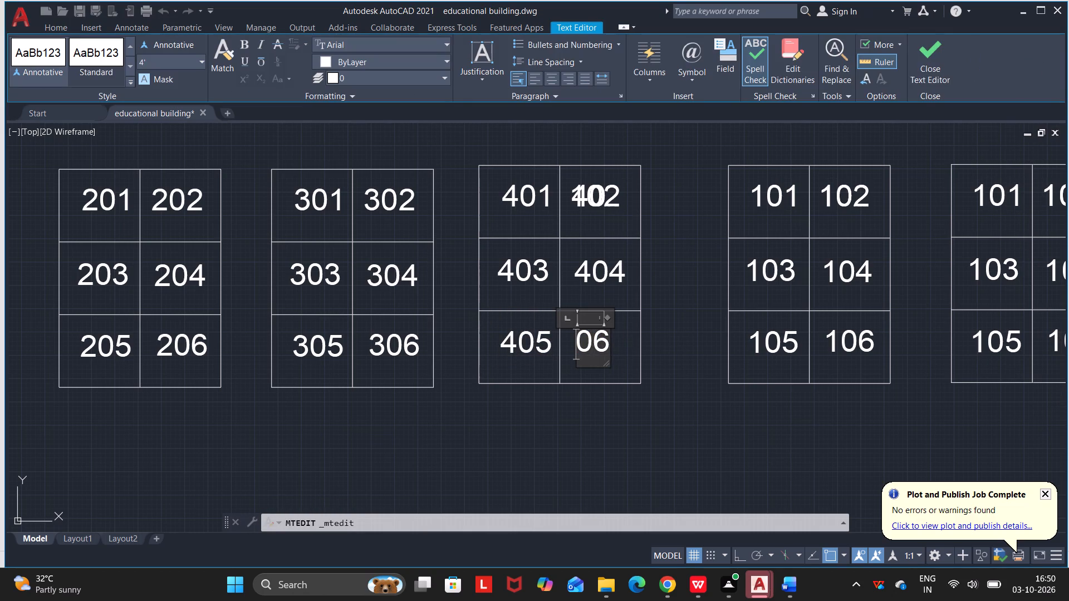
key("4")
left_click(653, 337)
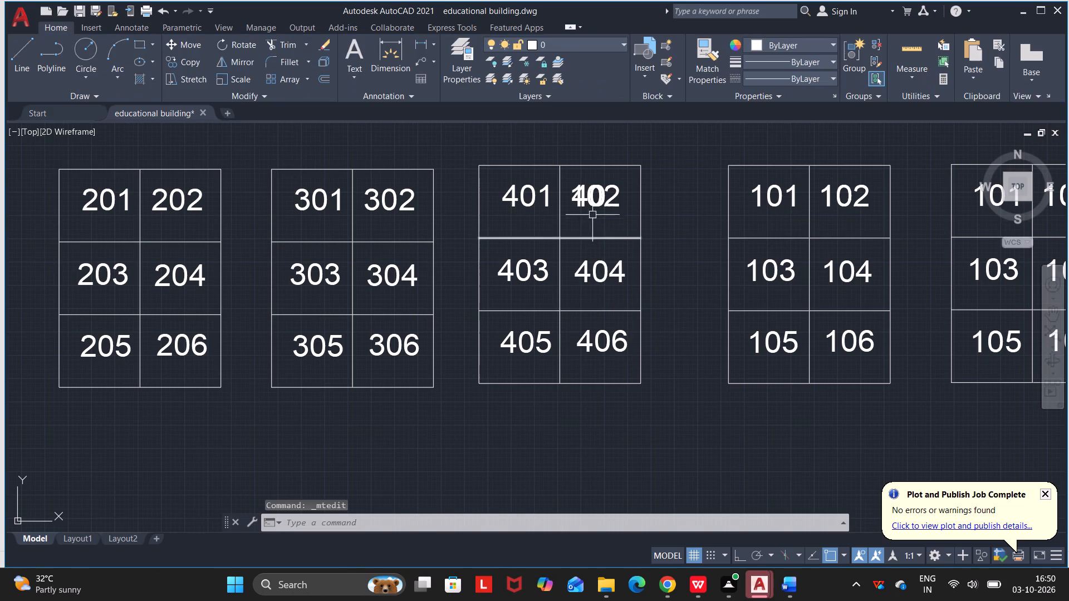
Delete the stray text overlapping the 102 label in the third copied table.
left_click(590, 202)
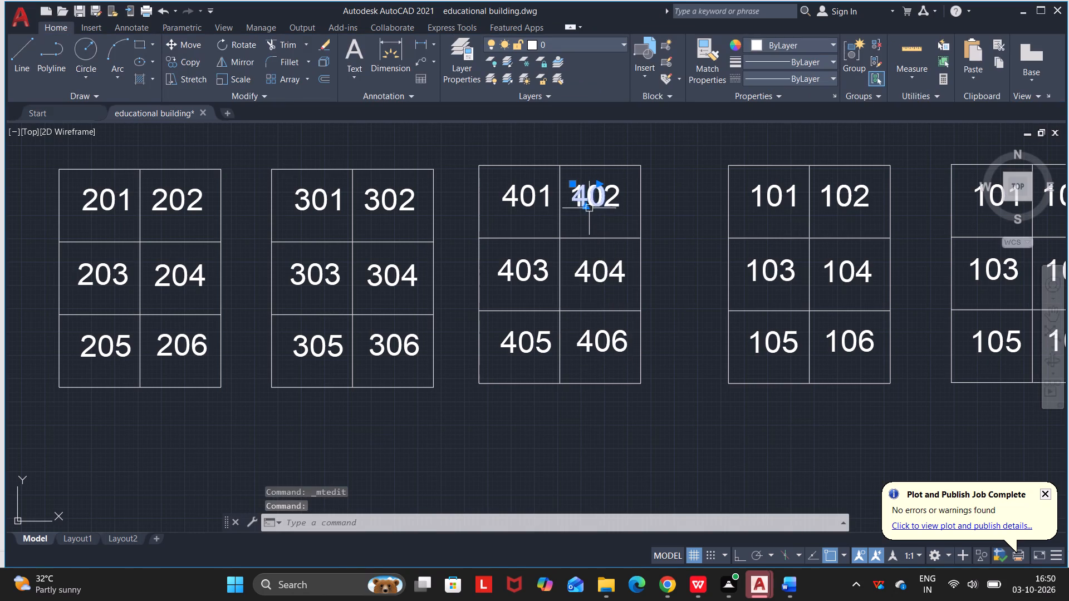
key("Delete")
Change the 102 label in the third copied table to 402.
double_click(596, 198)
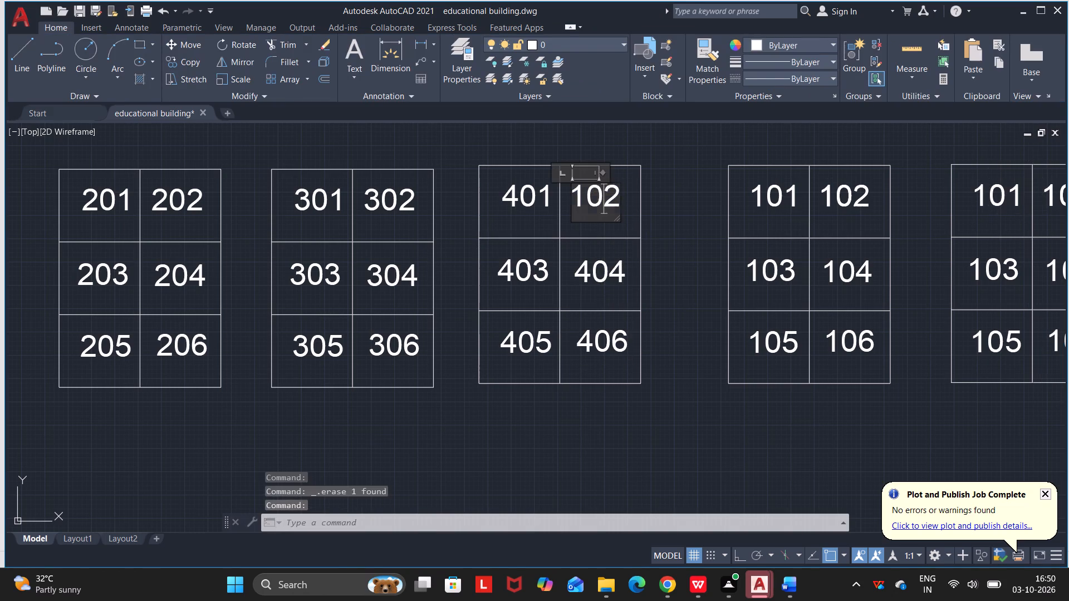
left_click(589, 196)
key("BackSpace")
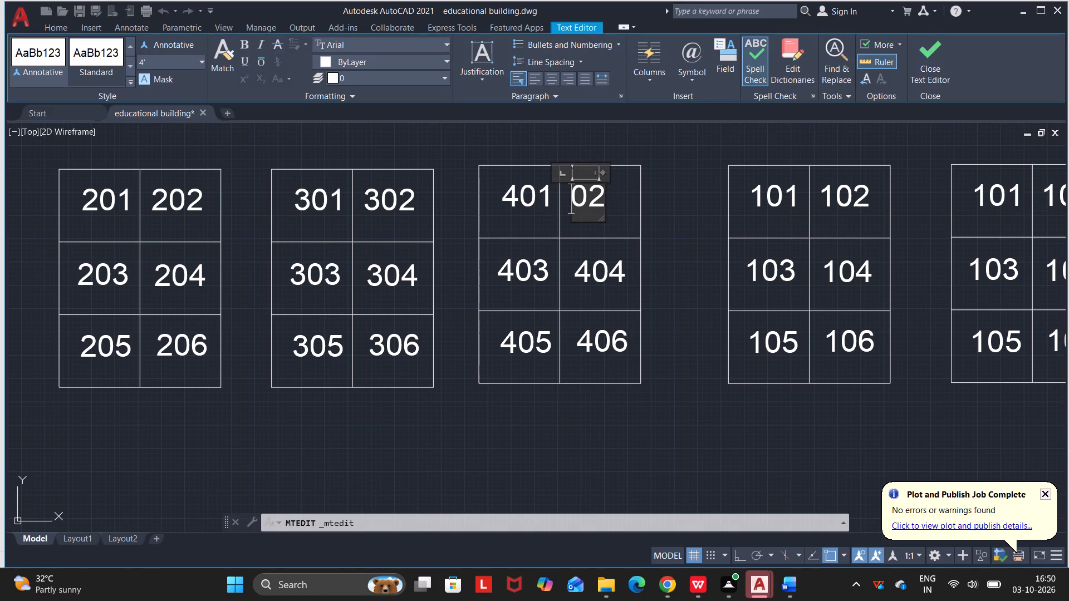
key("4")
left_click(665, 239)
Change the 101 label in the fourth copied table to 501.
scroll(621, 293, "down", 3)
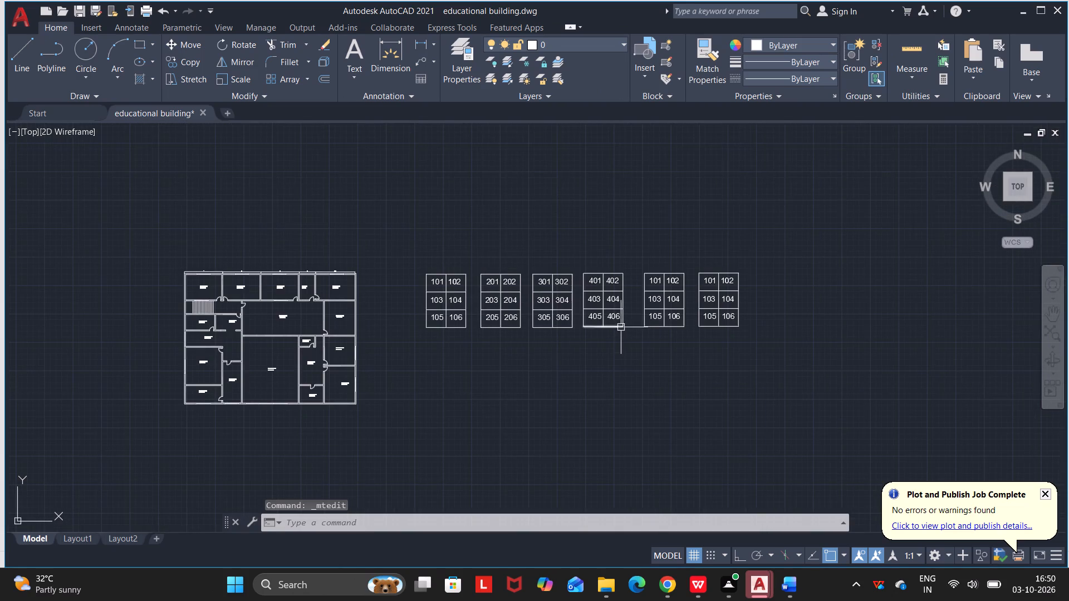
middle_click_drag(624, 330, 469, 313)
scroll(521, 250, "up", 2)
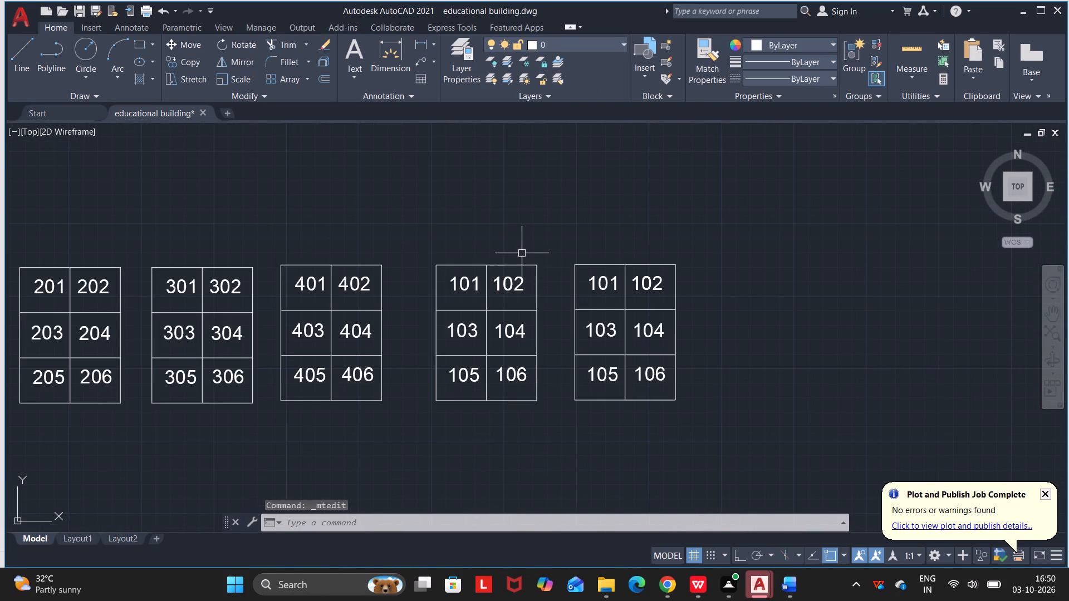
scroll(483, 301, "up", 1)
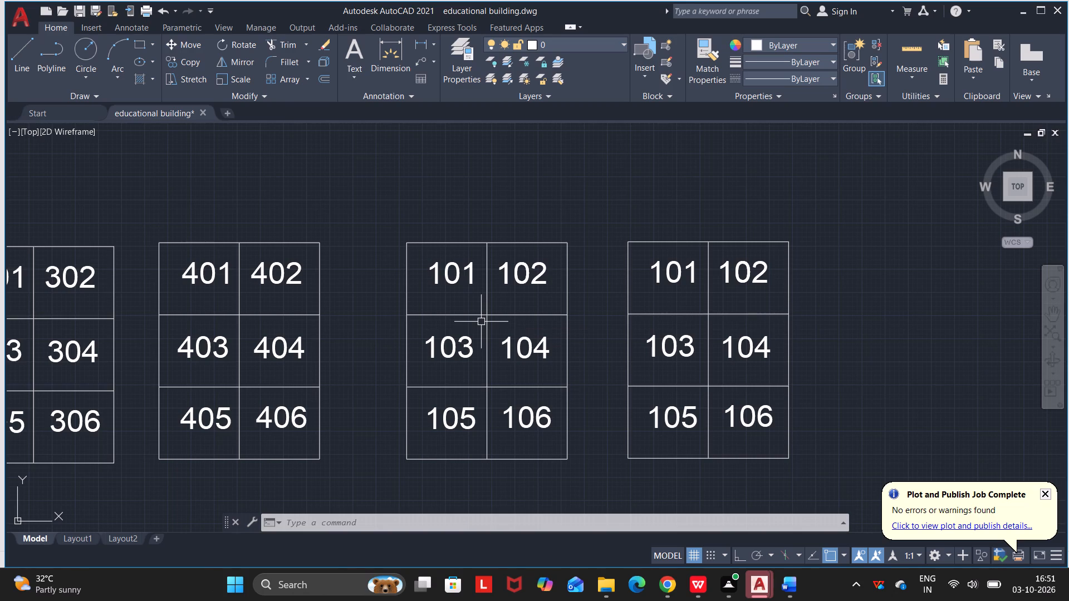
scroll(455, 378, "up", 1)
scroll(460, 295, "down", 2)
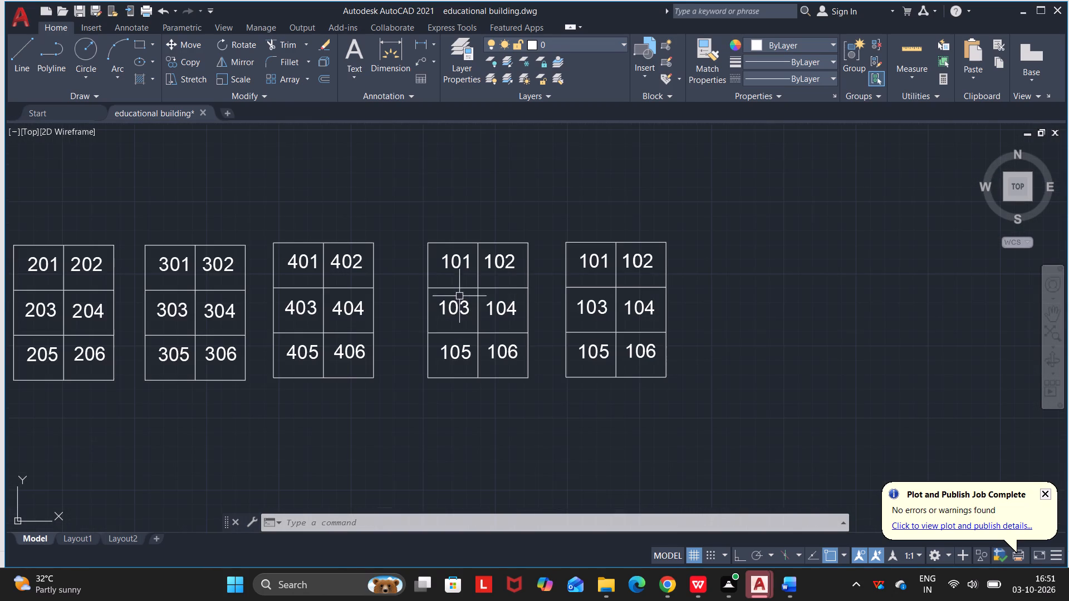
scroll(446, 268, "up", 1)
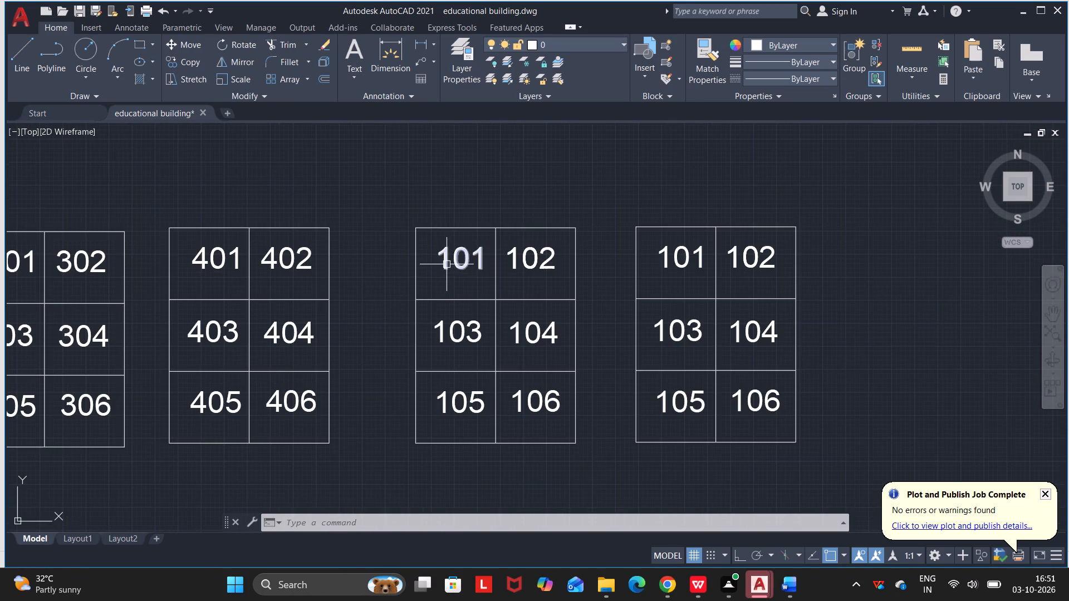
double_click(447, 264)
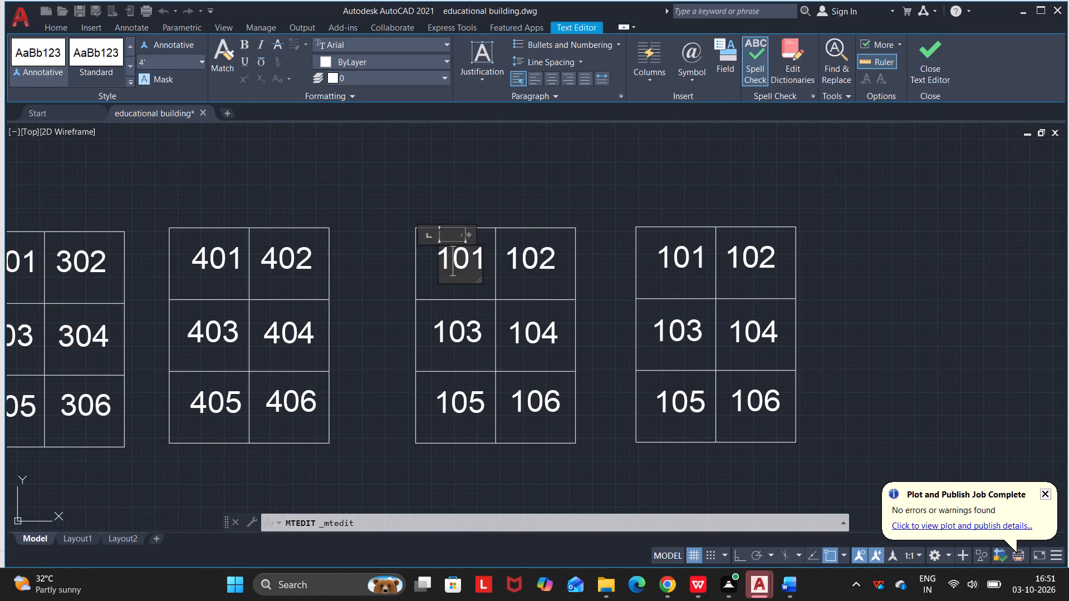
key("BackSpace")
key("5")
left_click(521, 213)
Change the stray 10 text overlapping the 102 label in the fourth copied table to 50.
double_click(526, 269)
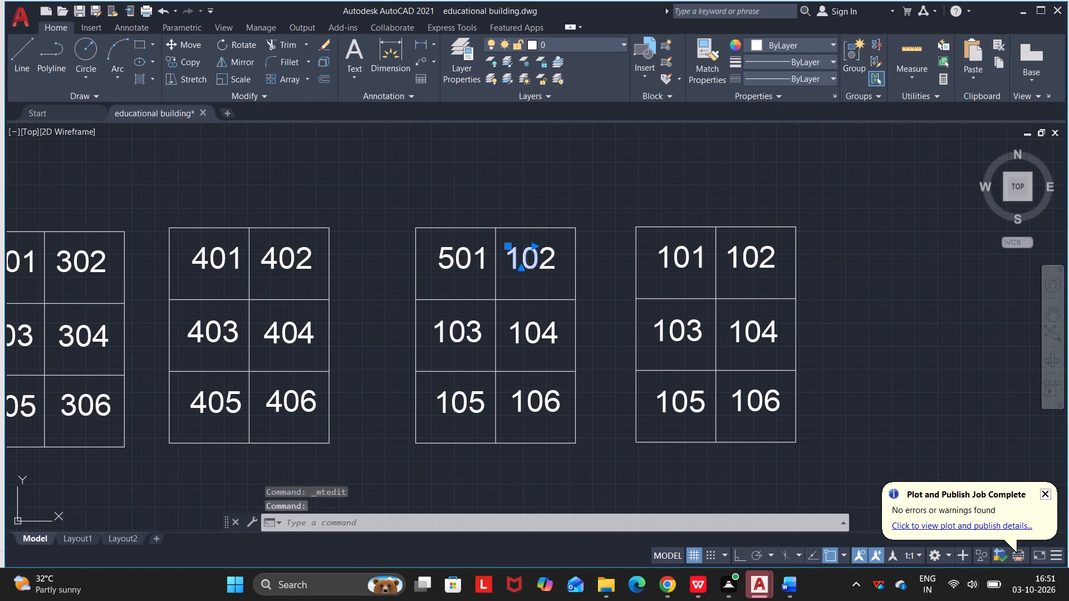
key("BackSpace")
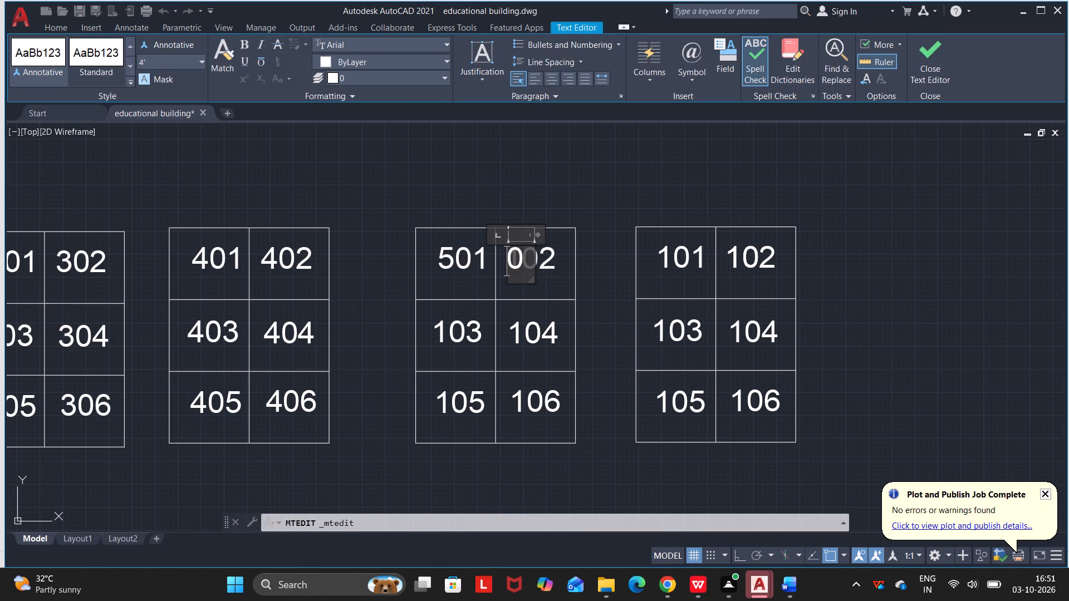
key("5")
left_click(573, 215)
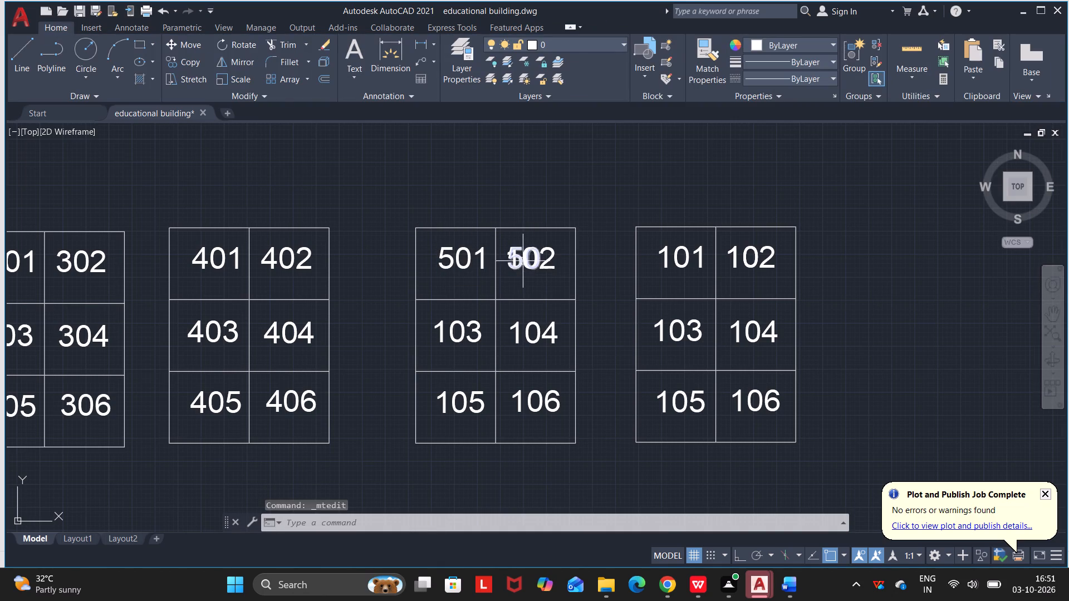
Delete the 102 label overlapping the 50 text in the fourth copied table.
scroll(518, 258, "up", 4)
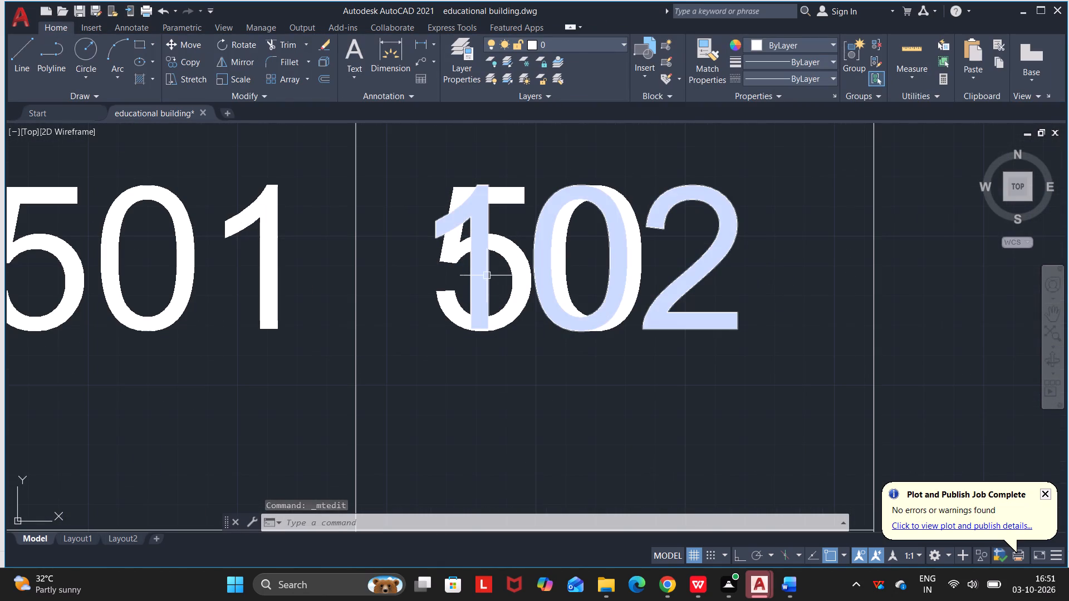
left_click(487, 275)
key("Delete")
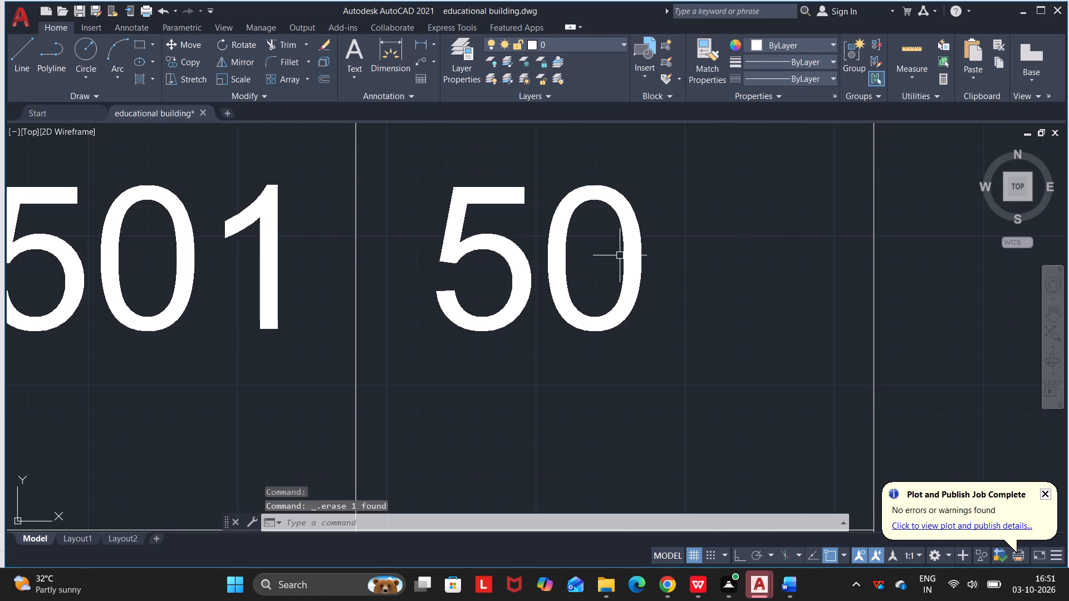
Complete the 50 text in the fourth copied table so it reads 502.
double_click(625, 250)
key("2")
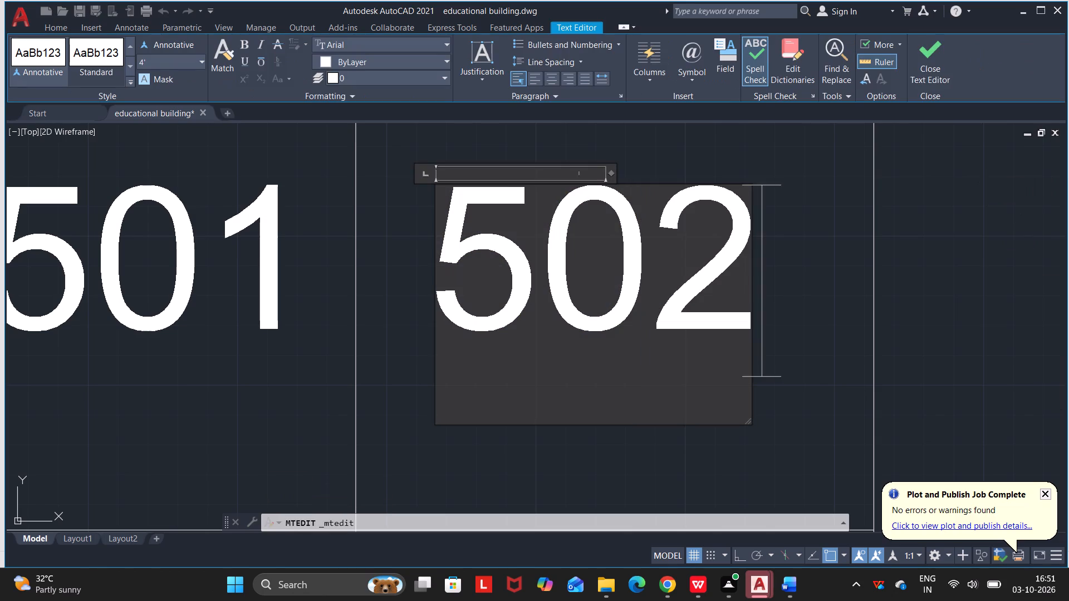
left_click(814, 176)
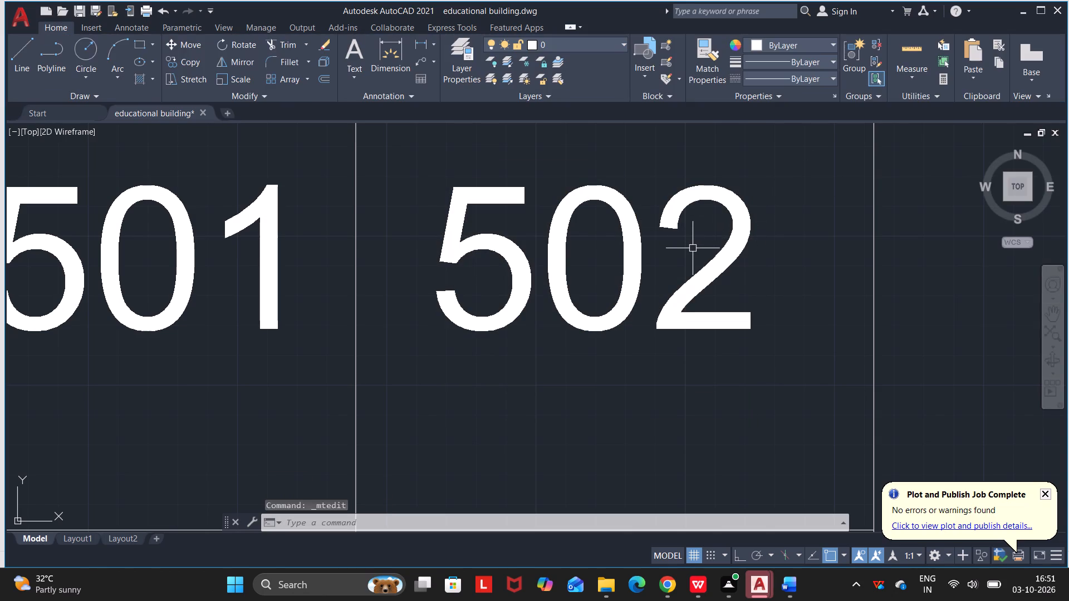
Change the 103 label in the fourth copied table to 503.
scroll(626, 263, "down", 2)
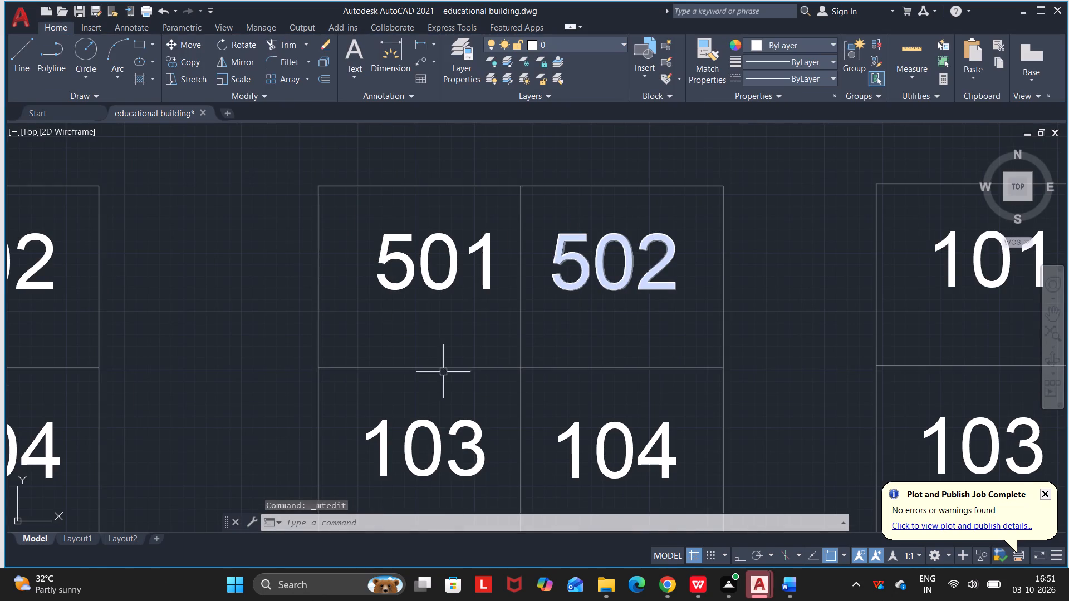
middle_click_drag(411, 453, 439, 301)
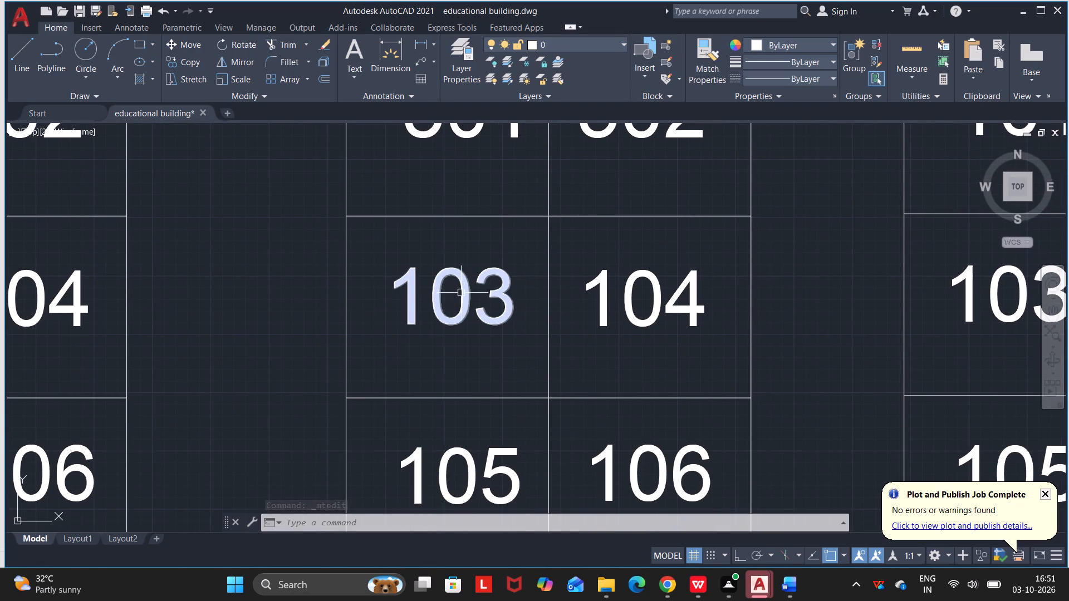
double_click(462, 283)
double_click(420, 289)
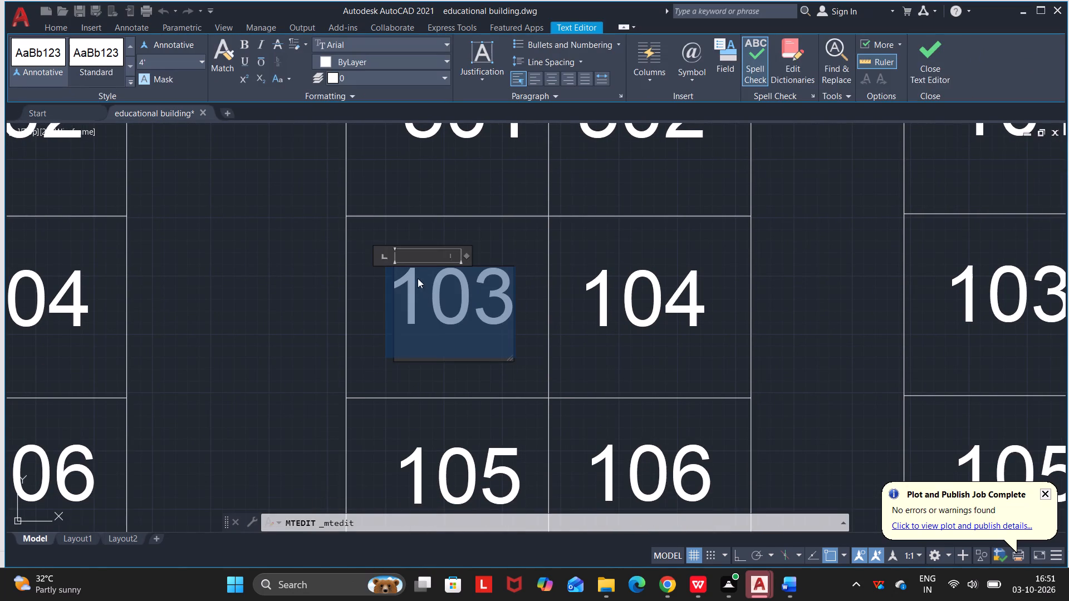
left_click(419, 297)
key("BackSpace")
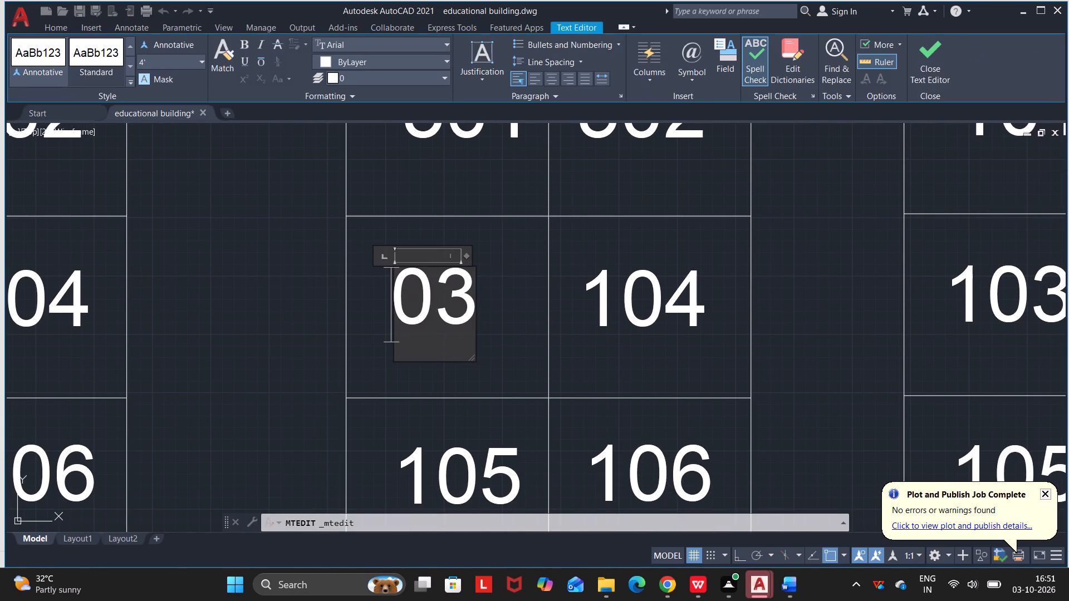
key("5")
left_click(772, 333)
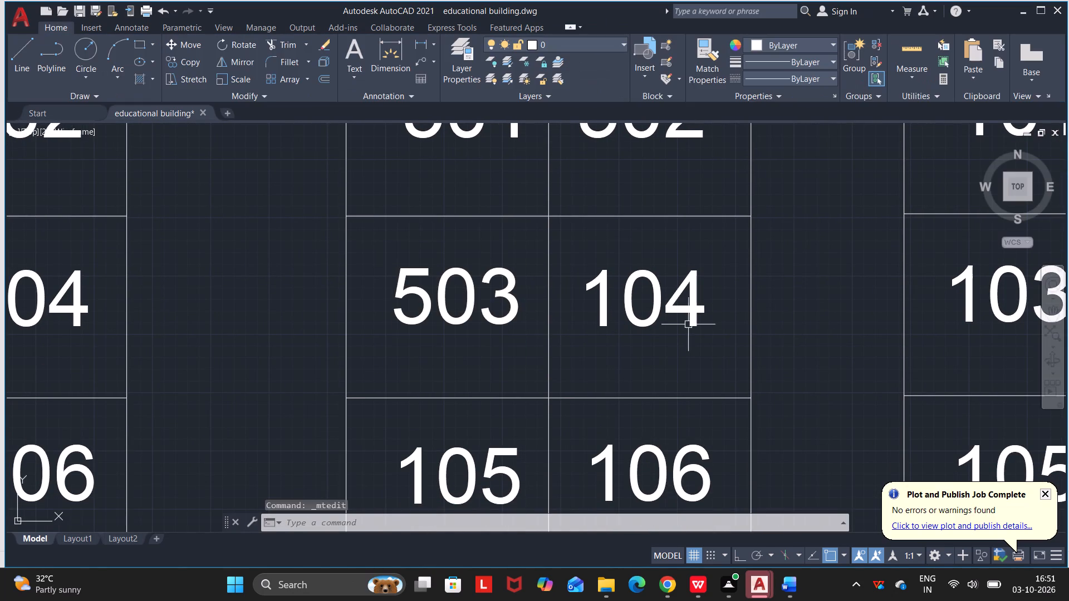
Change the 104 label in the fourth copied table to 504.
left_click(685, 319)
key("Escape")
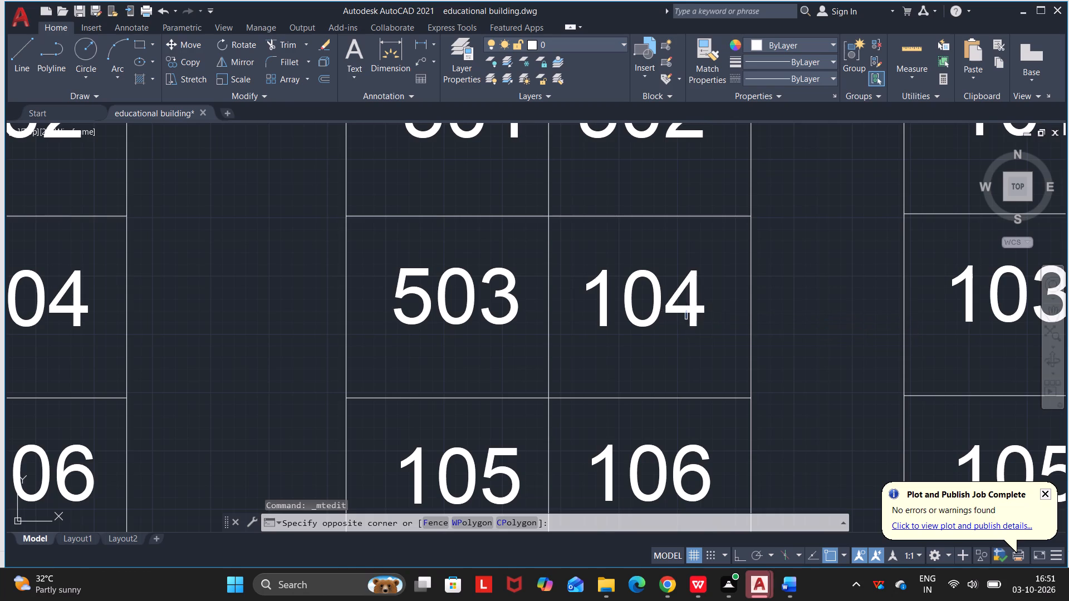
key("Escape")
key("Escape")
left_click(688, 310)
left_click(688, 311)
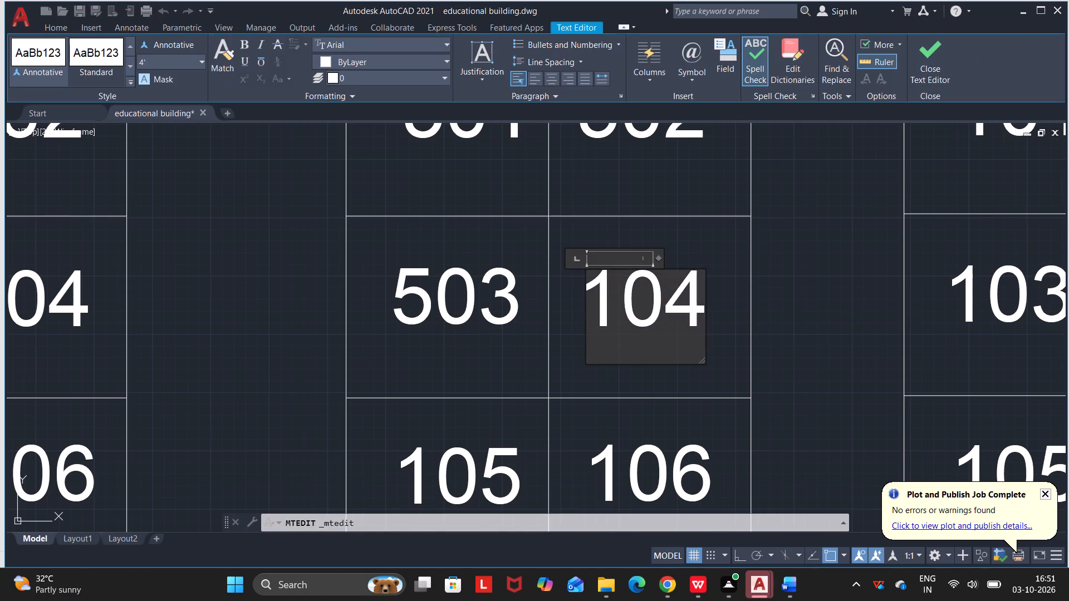
left_click(615, 301)
key("BackSpace")
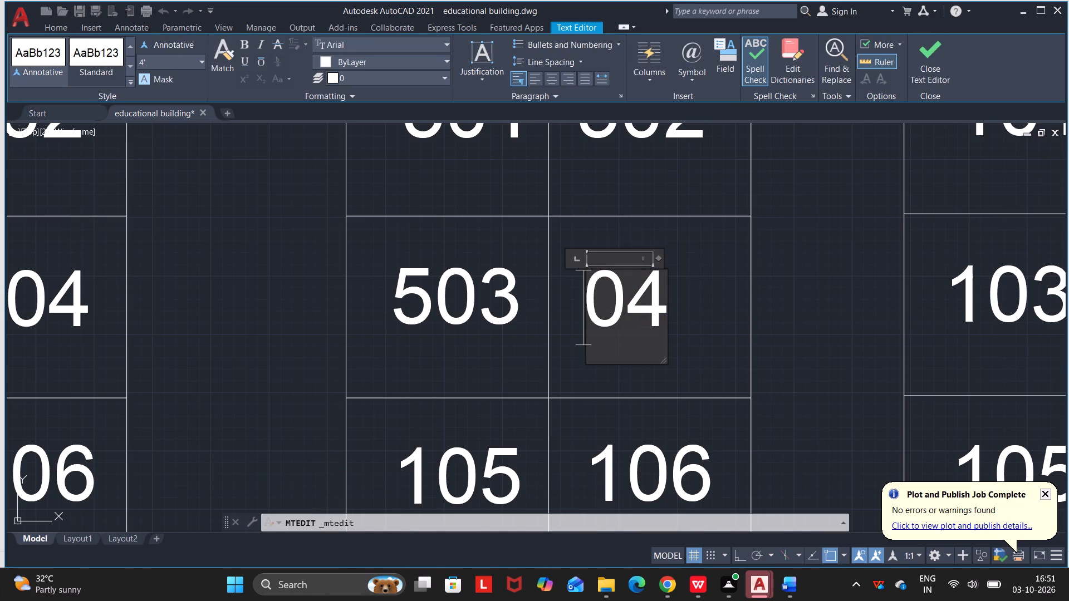
key("5")
left_click_drag(790, 309, 787, 315)
Change the 105 label in the fourth copied table to 505.
scroll(596, 356, "down", 1)
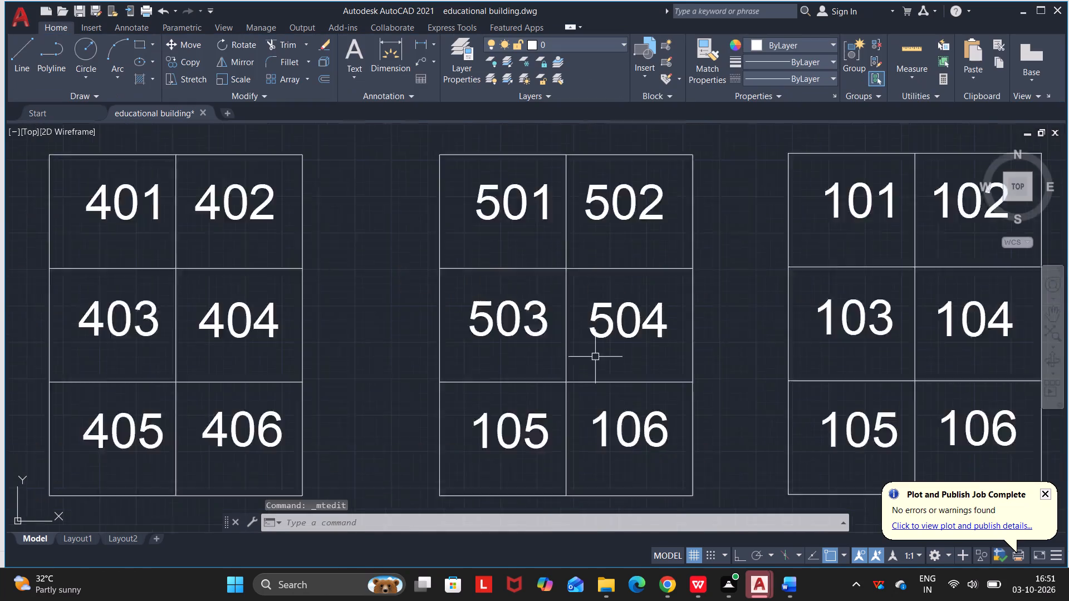
scroll(595, 357, "down", 2)
scroll(561, 397, "up", 3)
left_click(551, 379)
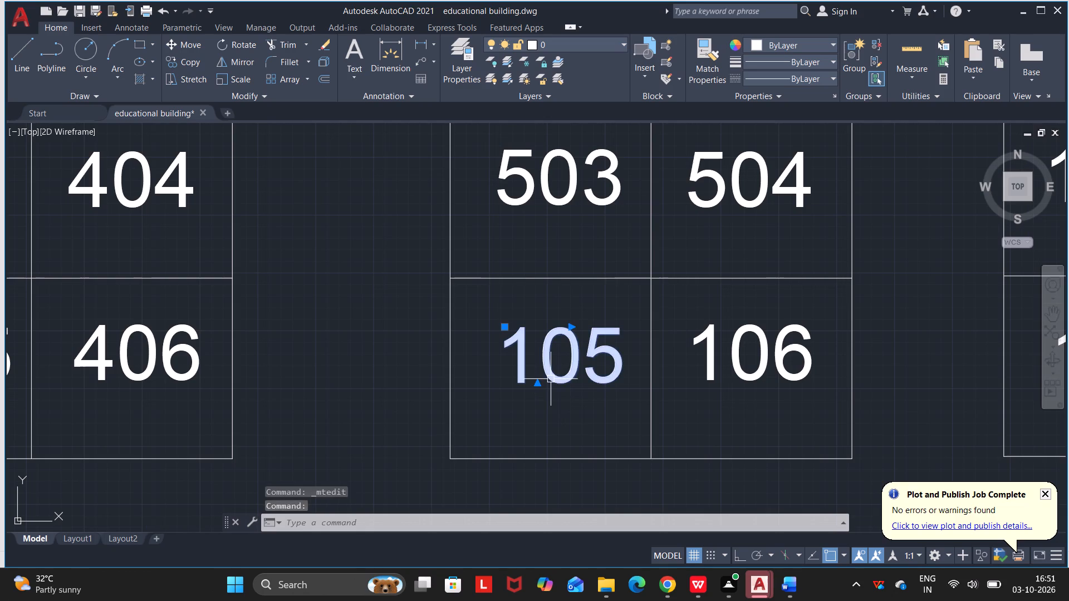
left_click(550, 379)
key("BackSpace")
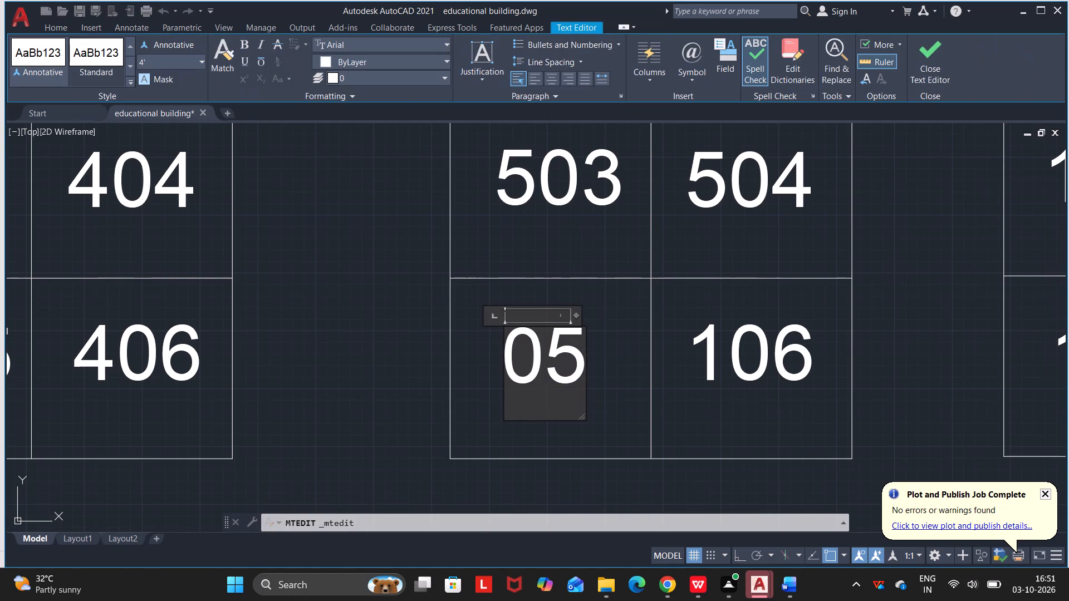
key("5")
left_click_drag(924, 336, 920, 342)
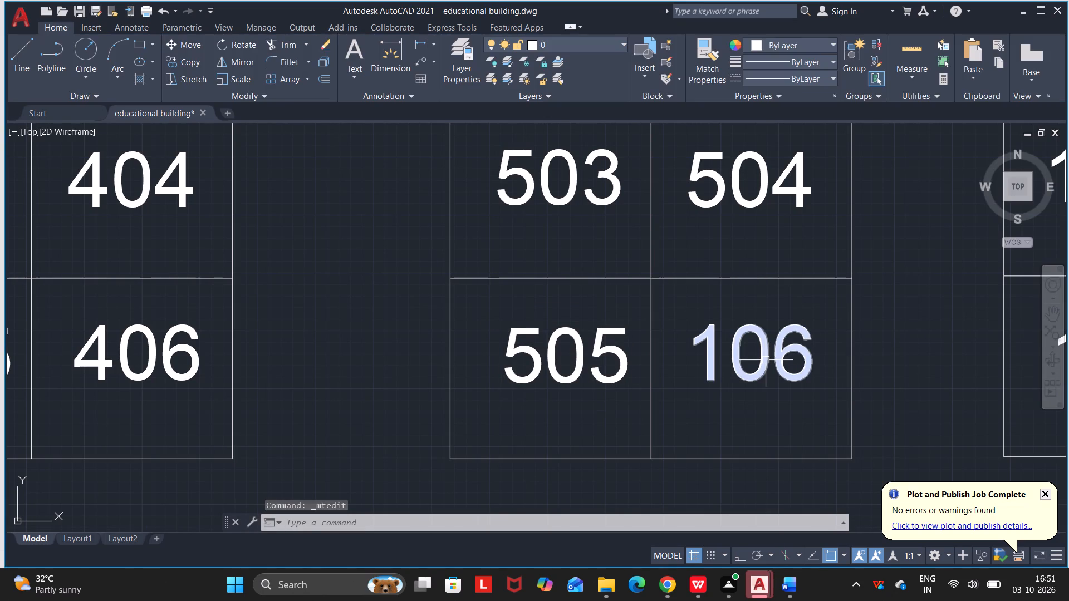
Change the 106 label in the fourth copied table to 506.
double_click(766, 360)
left_click(727, 359)
key("BackSpace")
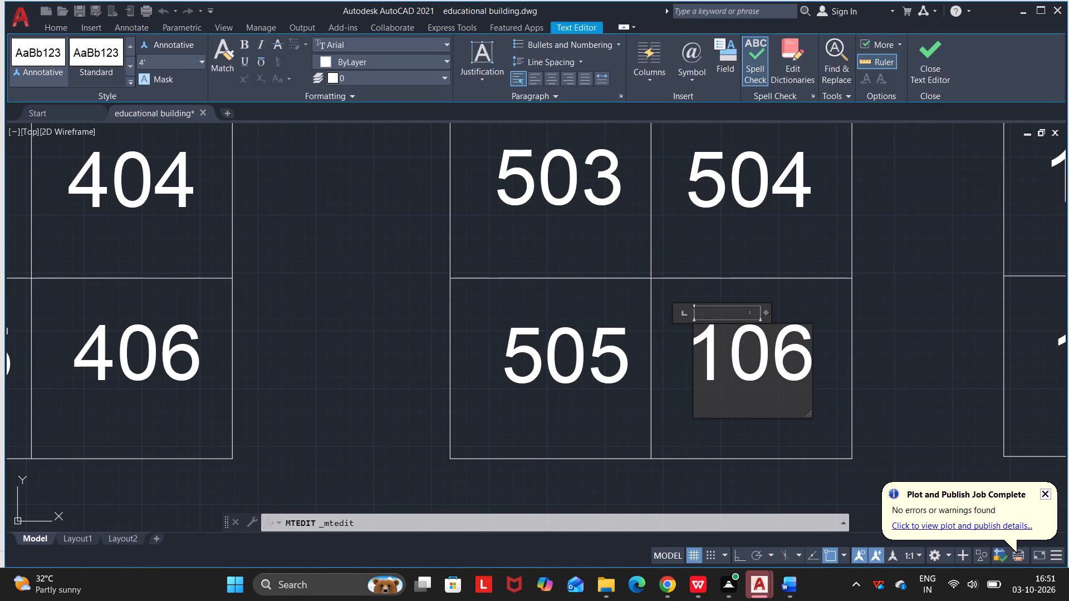
key("5")
left_click(884, 325)
Change the 101 label in the fifth copied table to 601.
scroll(743, 316, "down", 3)
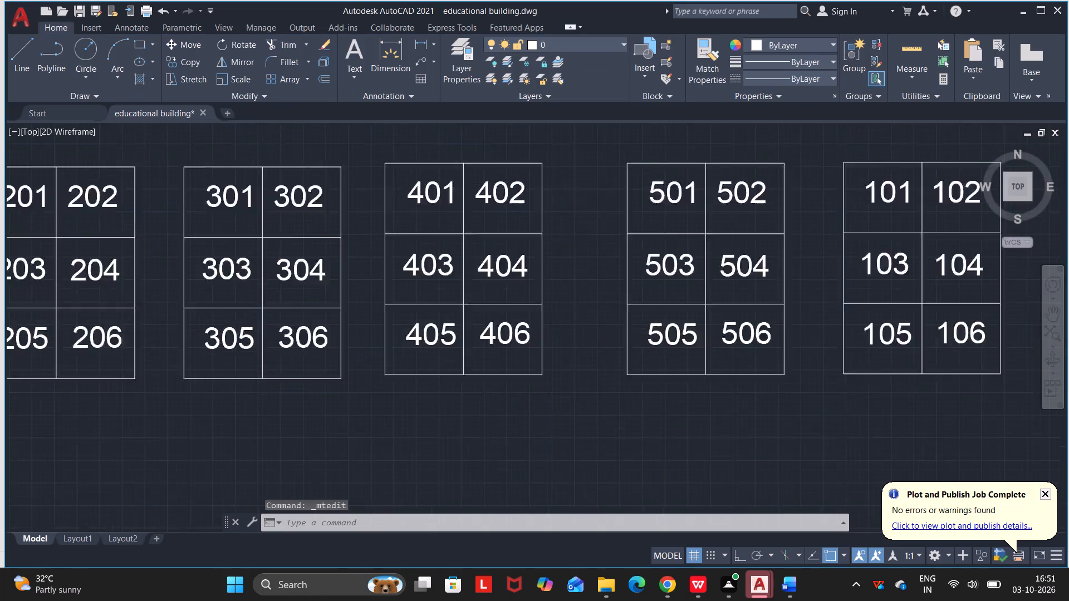
middle_click_drag(735, 325, 495, 336)
scroll(597, 268, "up", 2)
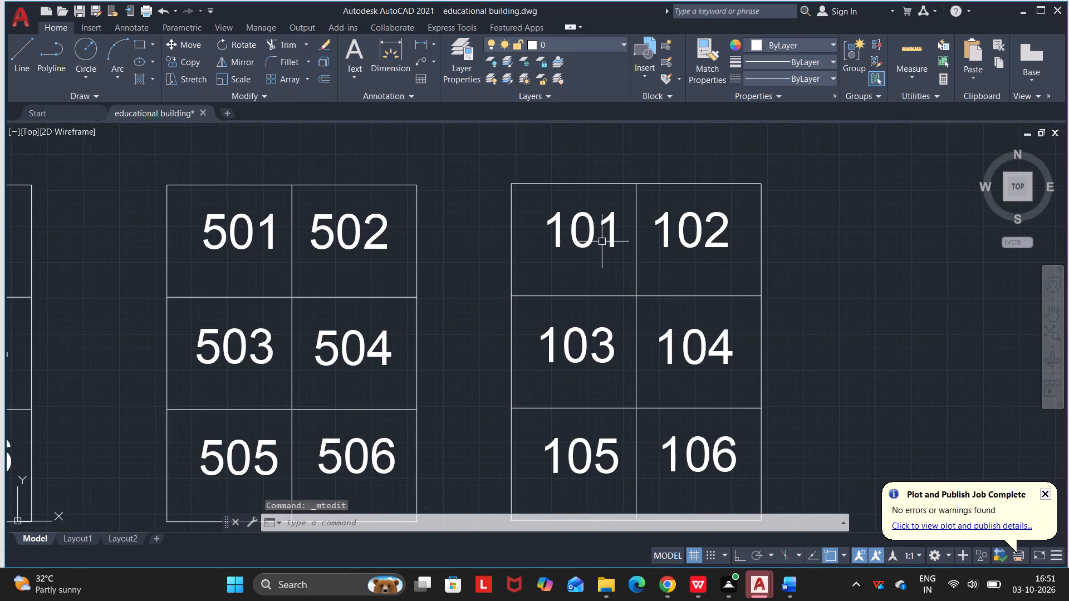
double_click(586, 242)
left_click(568, 225)
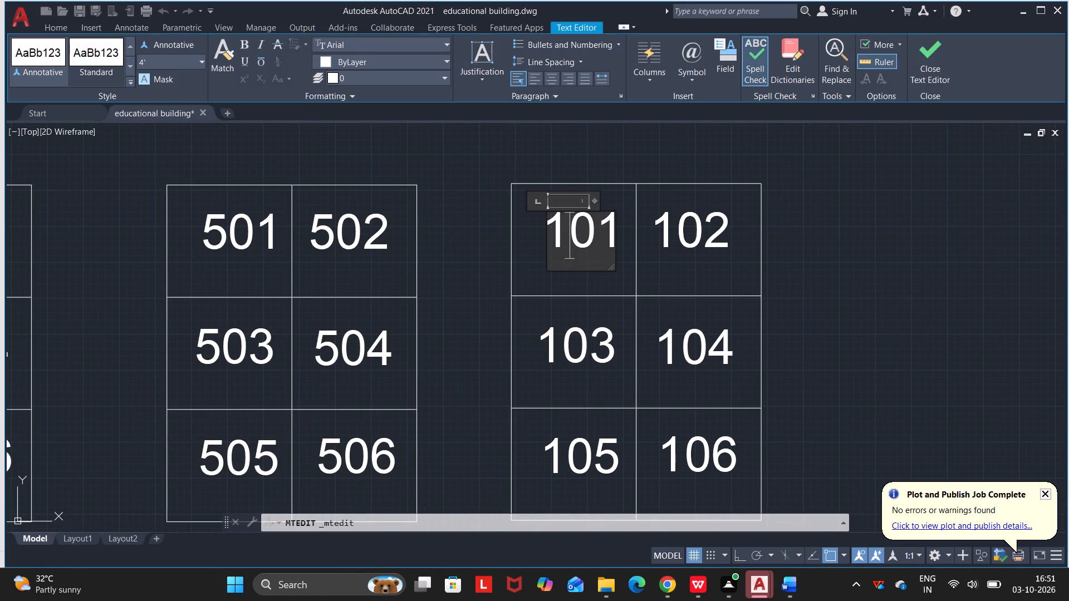
key("BackSpace")
key("6")
left_click(811, 269)
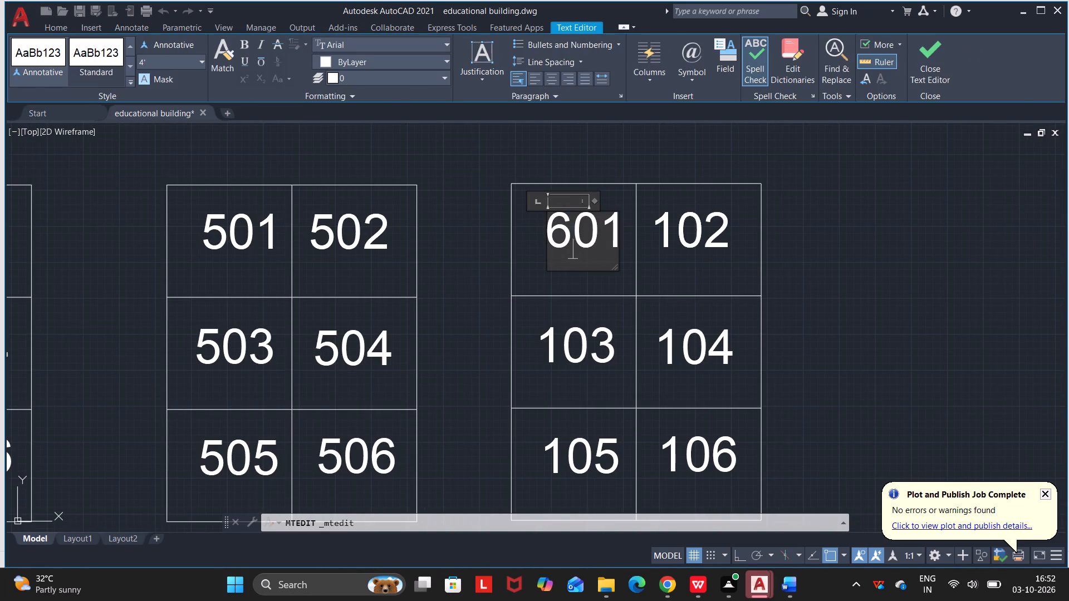
Change the 102 label in the fifth copied table to 602.
double_click(707, 235)
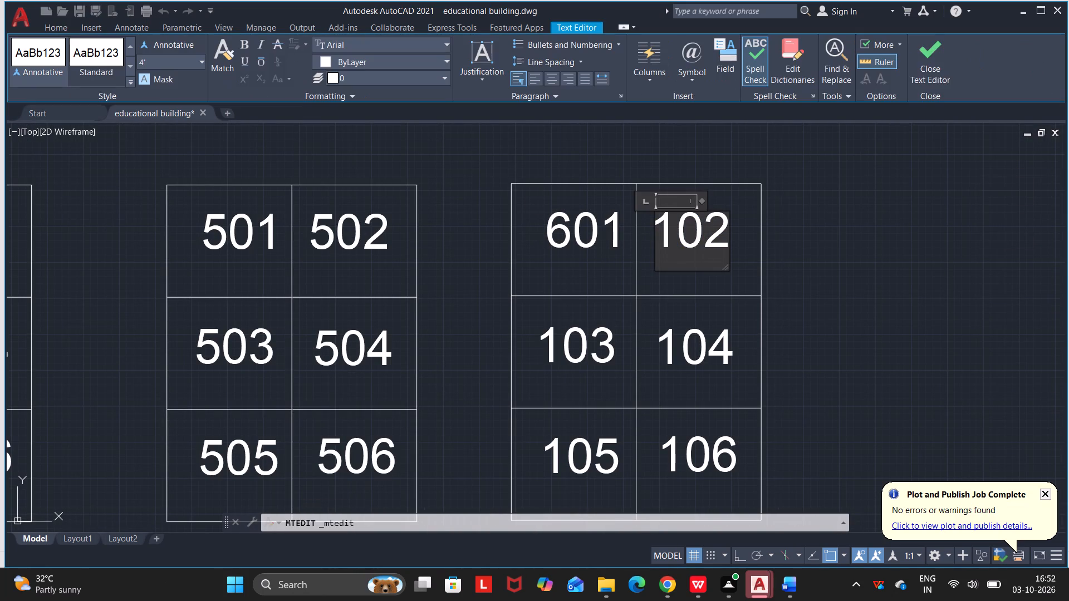
left_click(673, 226)
key("BackSpace")
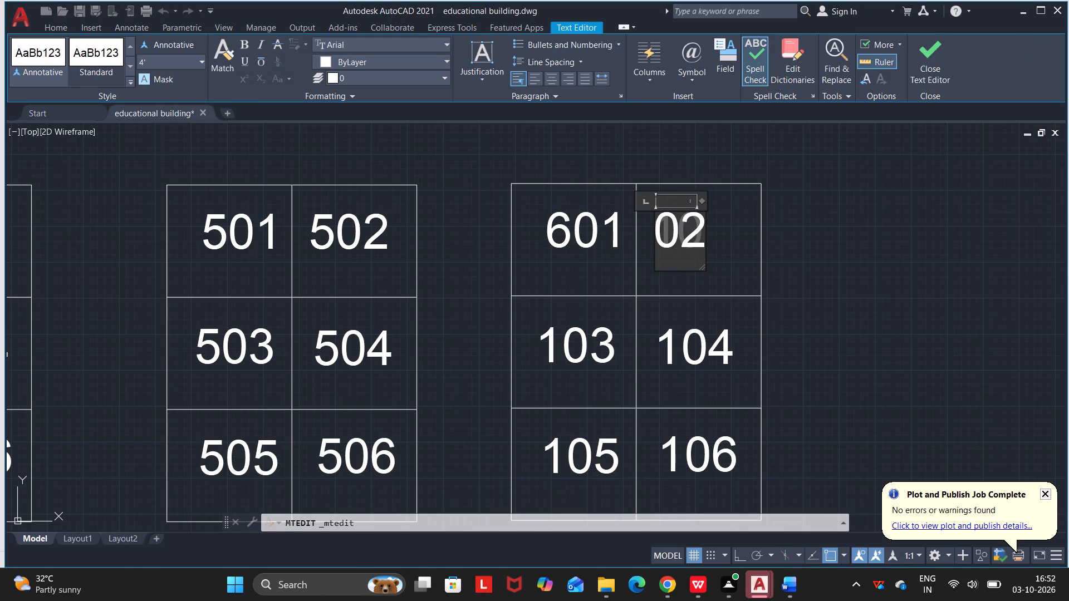
key("6")
left_click(784, 259)
scroll(666, 215, "up", 2)
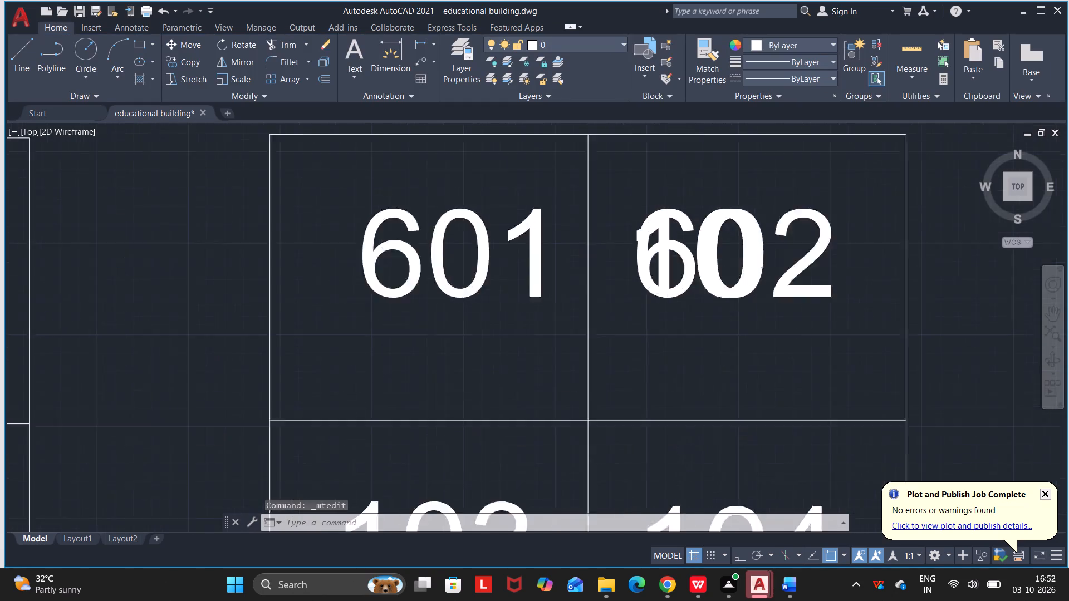
Delete the leftover label beginning with 10 that overlaps the 602 label in the fifth copied table.
scroll(666, 215, "up", 2)
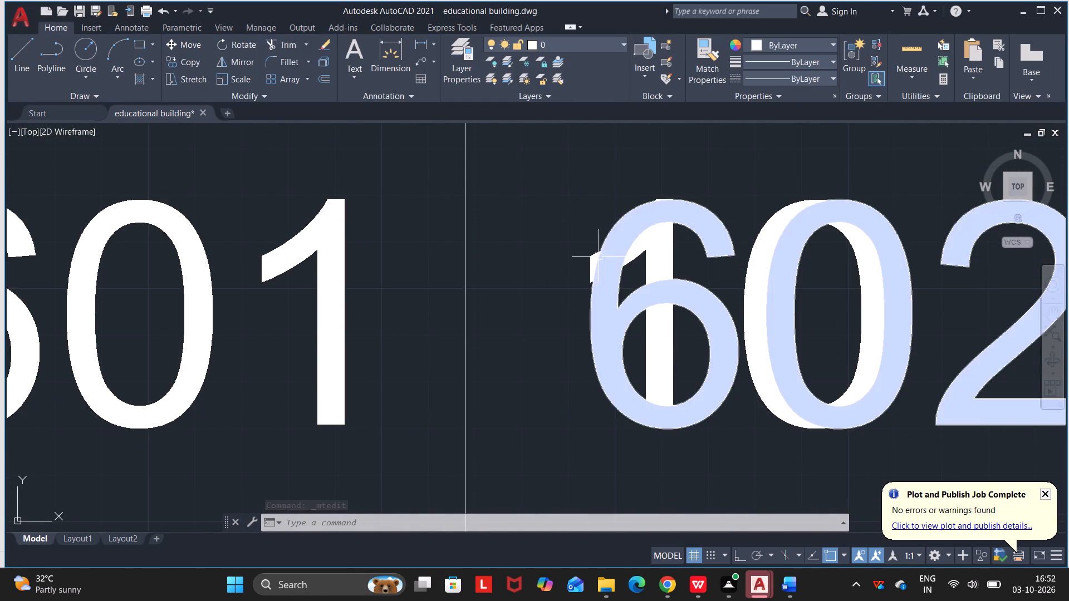
left_click(660, 253)
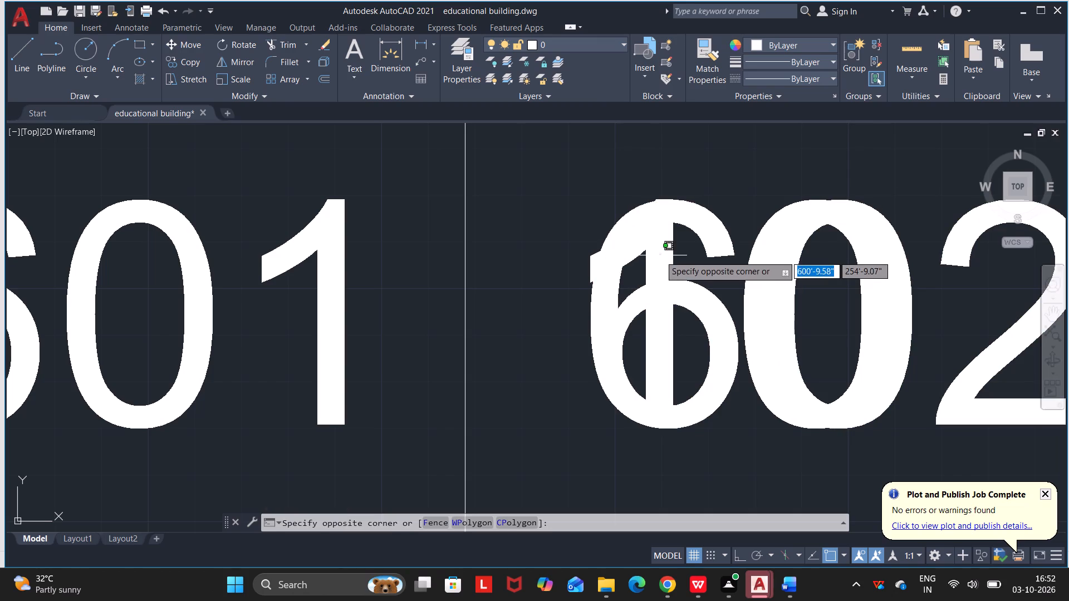
key("Escape")
key("Escape")
key("Escape")
key("Escape")
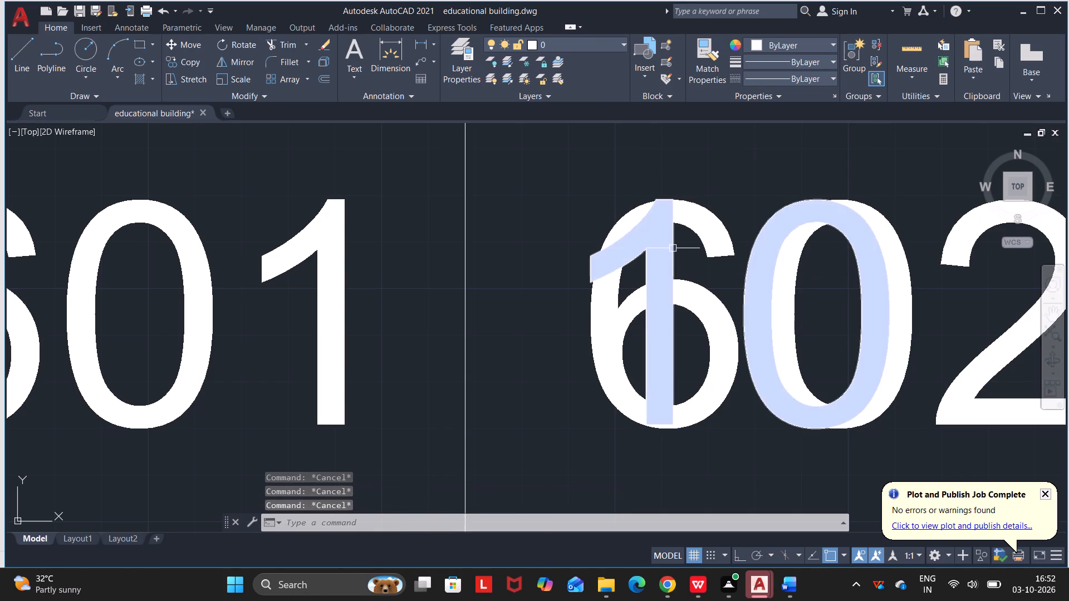
left_click(673, 249)
key("Delete")
Change the 103 label in the fifth copied table to 603.
scroll(703, 284, "down", 5)
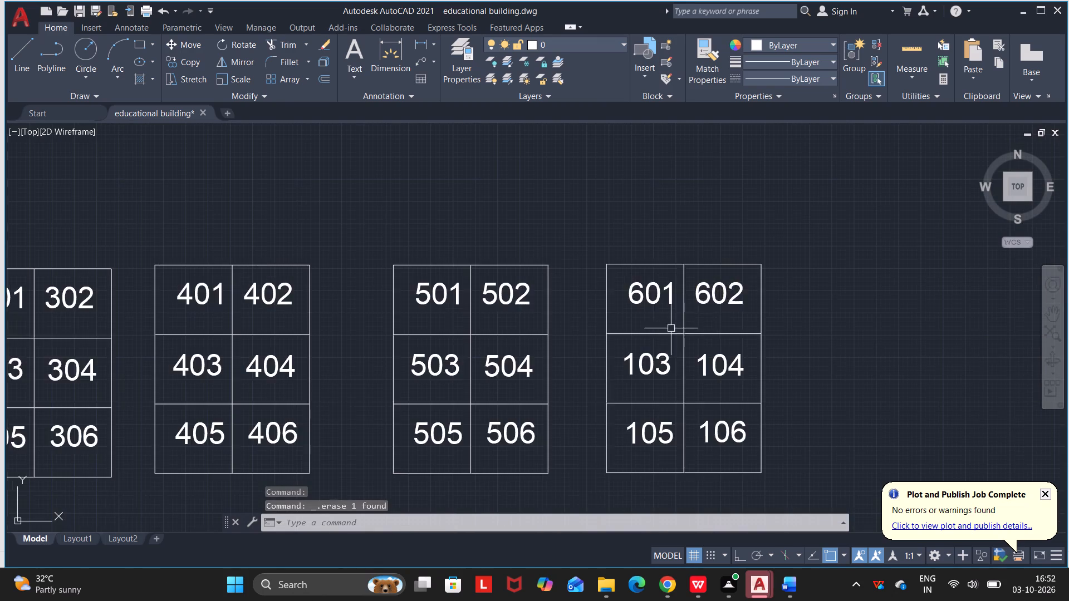
scroll(659, 350, "up", 2)
middle_click_drag(633, 364, 657, 288)
scroll(655, 293, "down", 1)
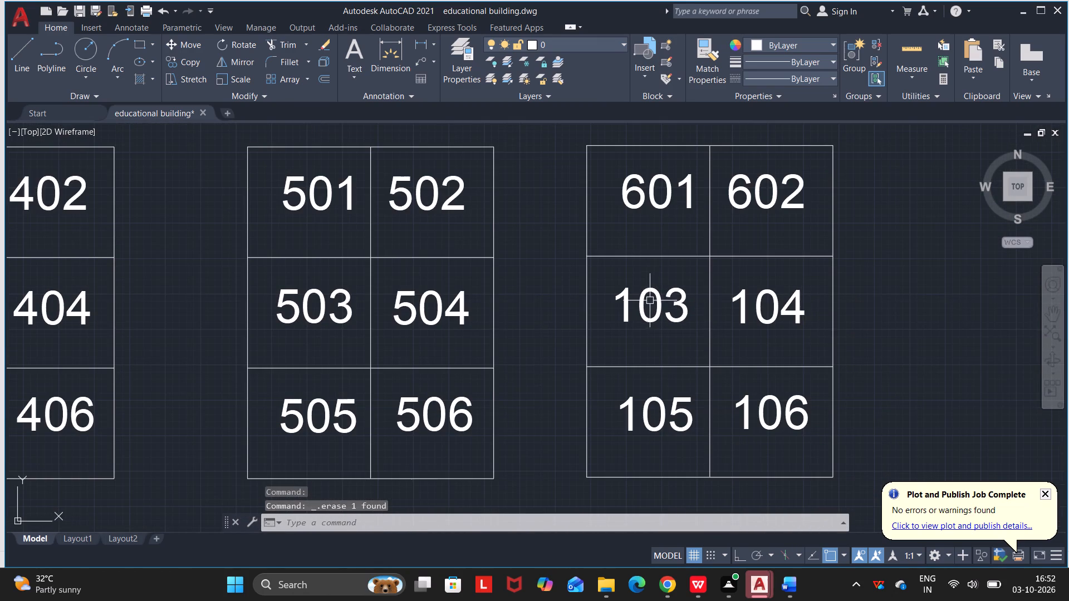
left_click(649, 294)
left_click(649, 294)
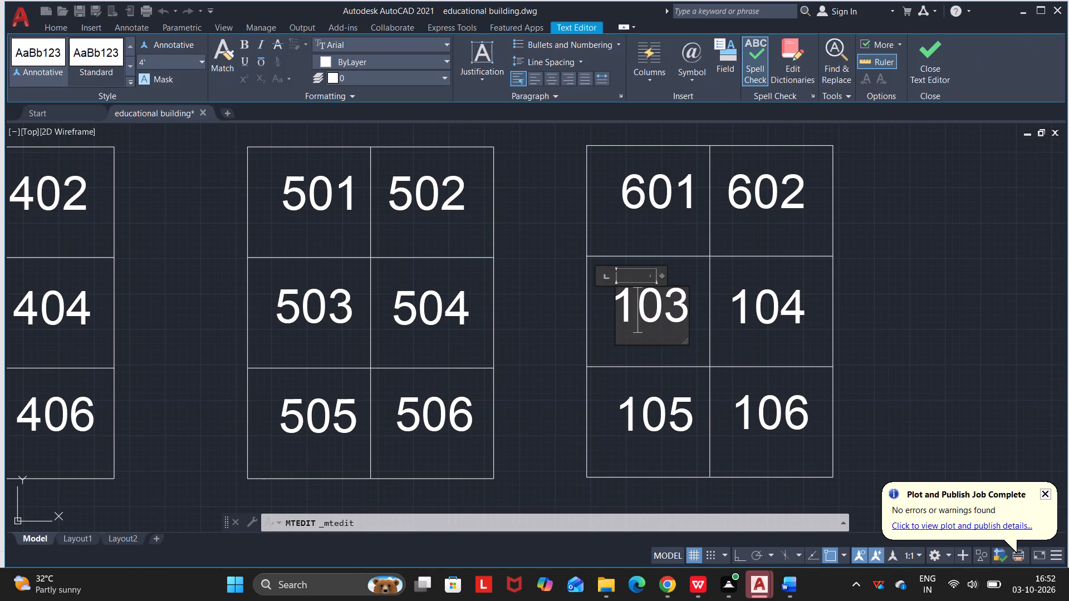
key("BackSpace")
key("6")
left_click(876, 288)
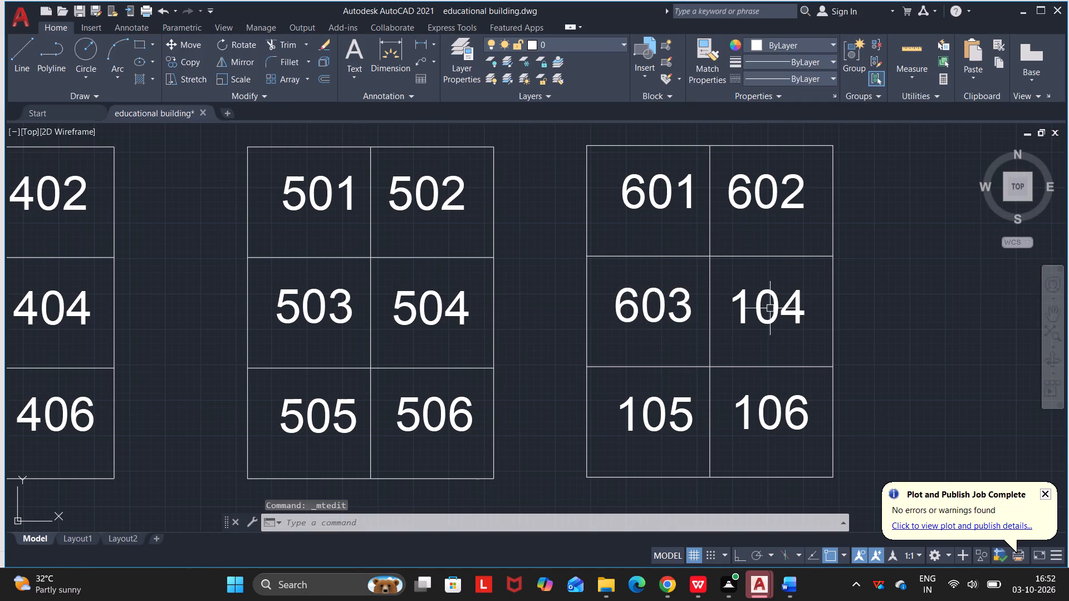
Change the 104 label in the fifth copied table to 604.
double_click(774, 300)
left_click(751, 304)
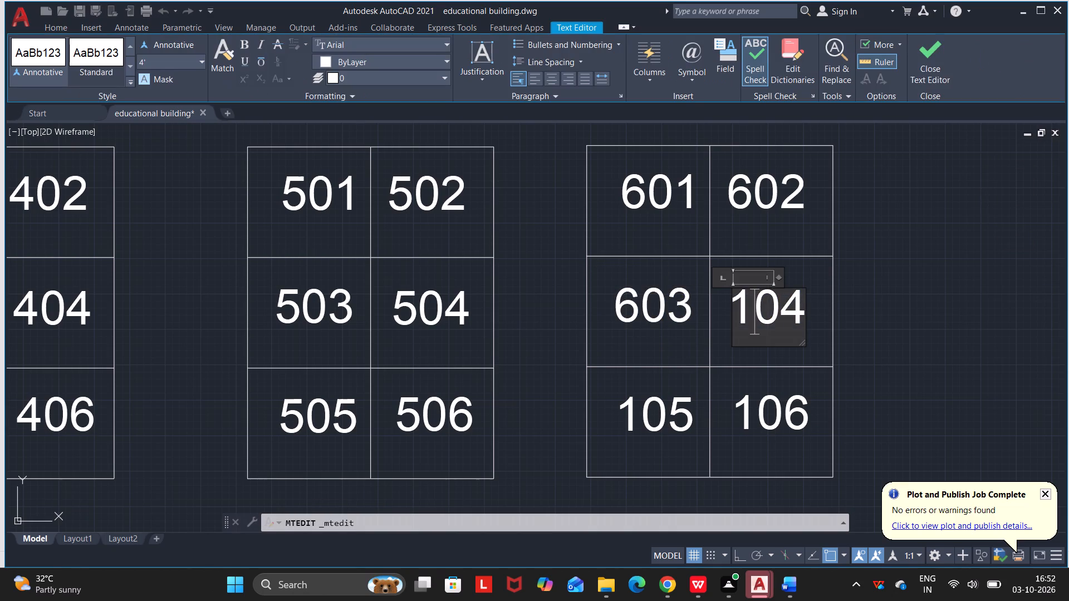
key("BackSpace")
key("6")
left_click(878, 313)
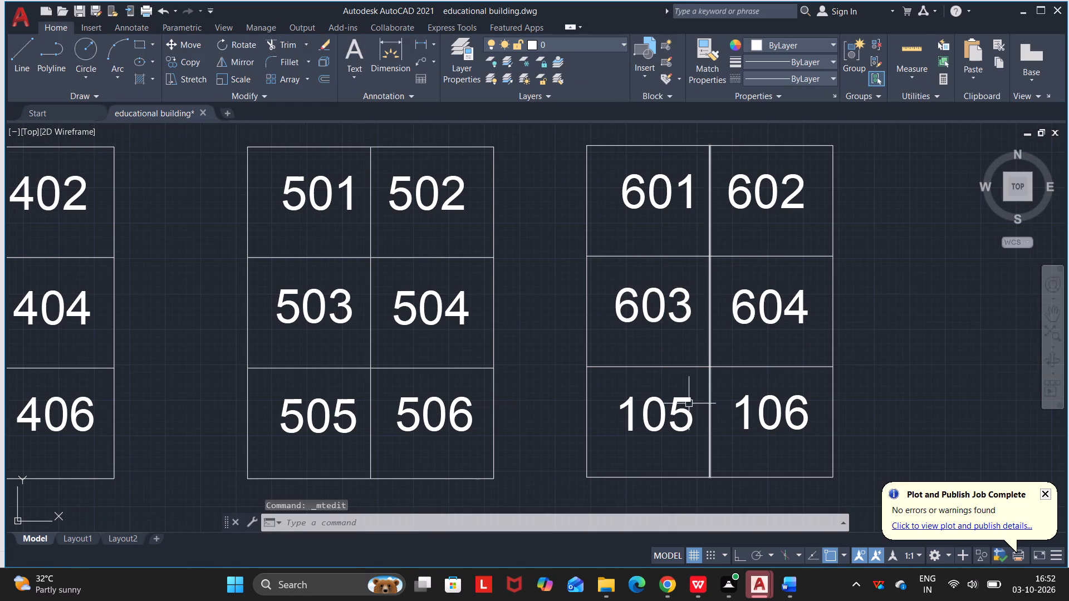
Change the 105 label in the fifth copied table to 605.
double_click(679, 405)
left_click(641, 403)
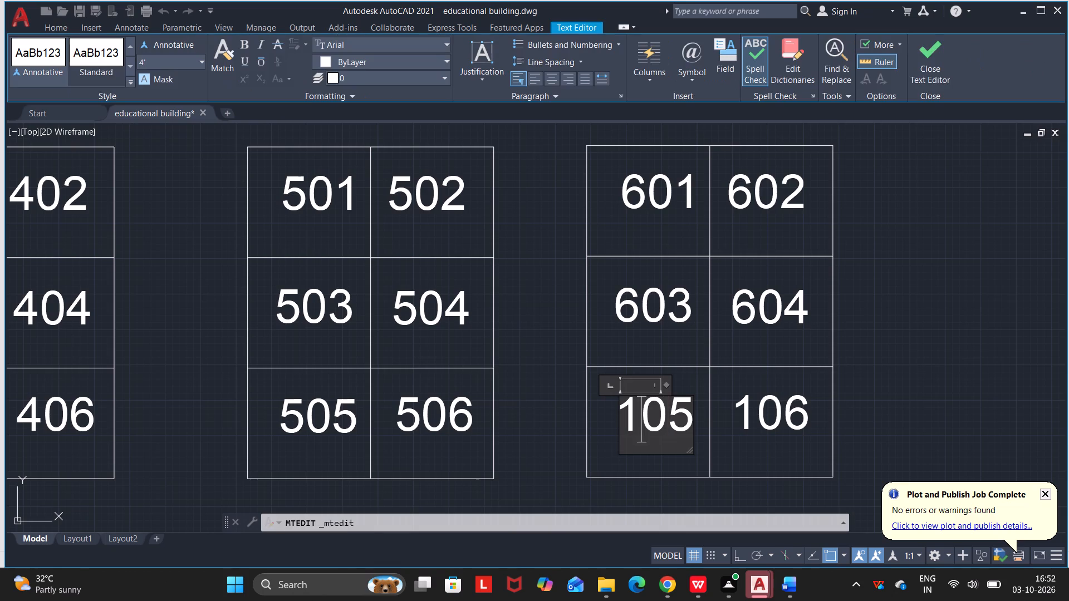
key("BackSpace")
key("6")
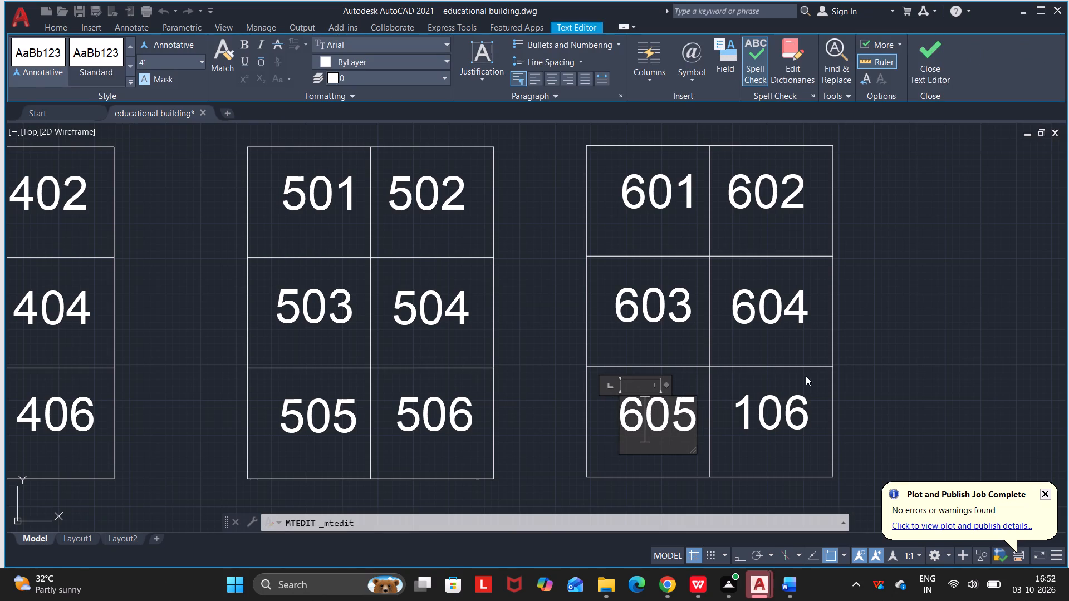
left_click(893, 378)
Change the 106 label in the fifth copied table to 606.
double_click(790, 408)
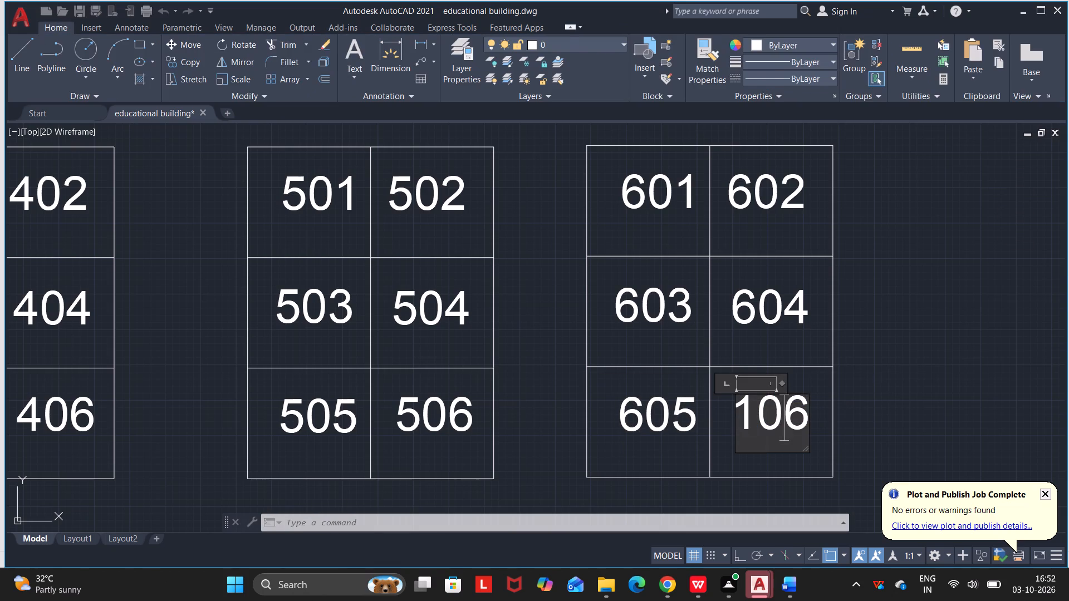
left_click(753, 406)
key("BackSpace")
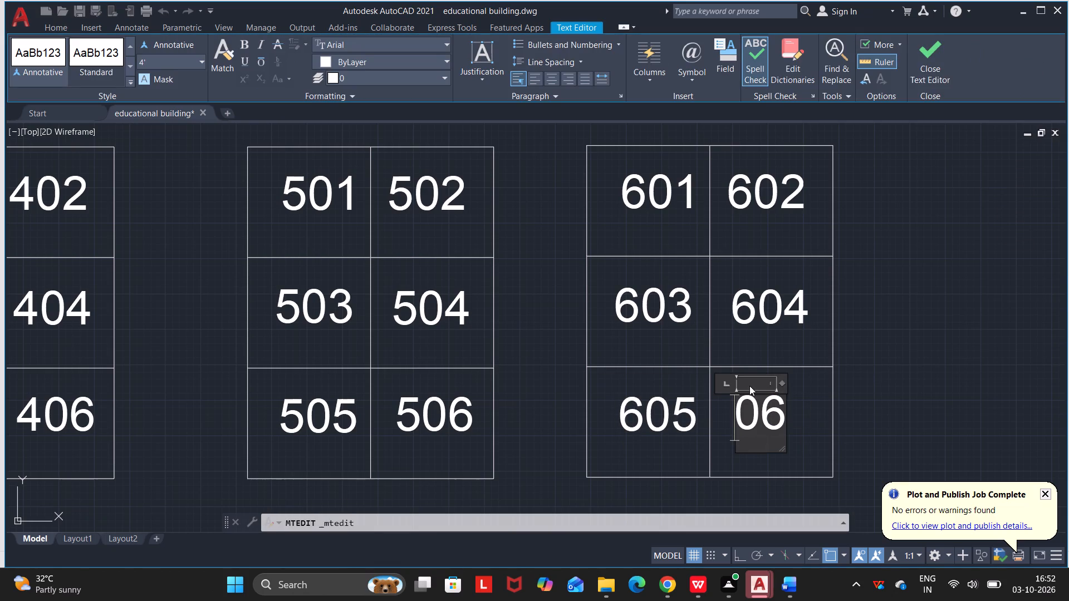
key("6")
left_click(867, 372)
key("Escape")
key("Escape")
key("Escape")
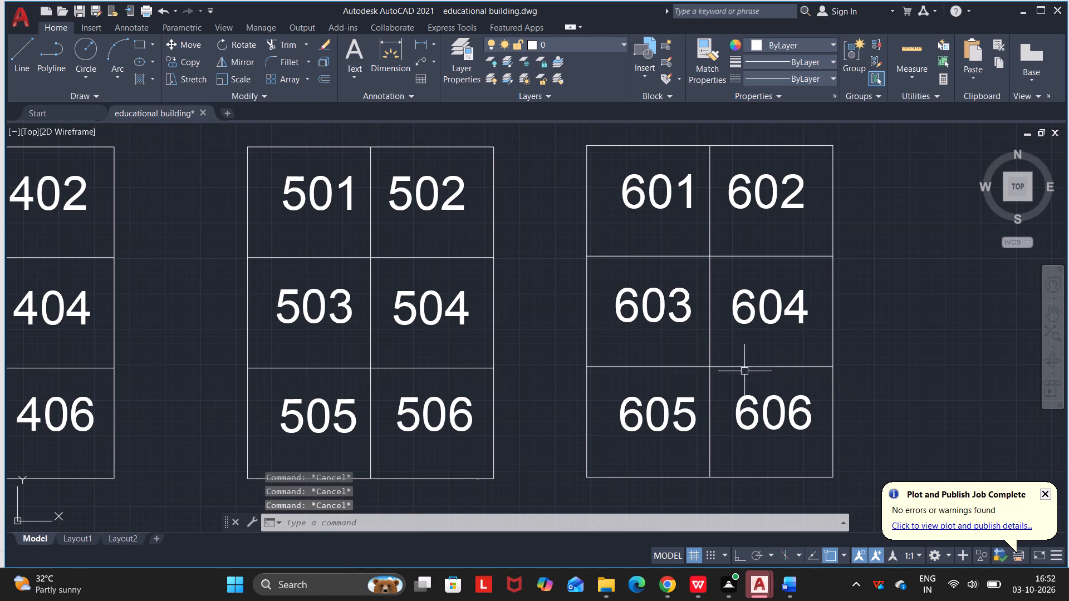
key("Escape")
key("Escape")
Start a plot, set its window to the outer corners of the 201–206 table, and apply the settings to the layout.
scroll(522, 358, "down", 4)
middle_click_drag(449, 361, 459, 359)
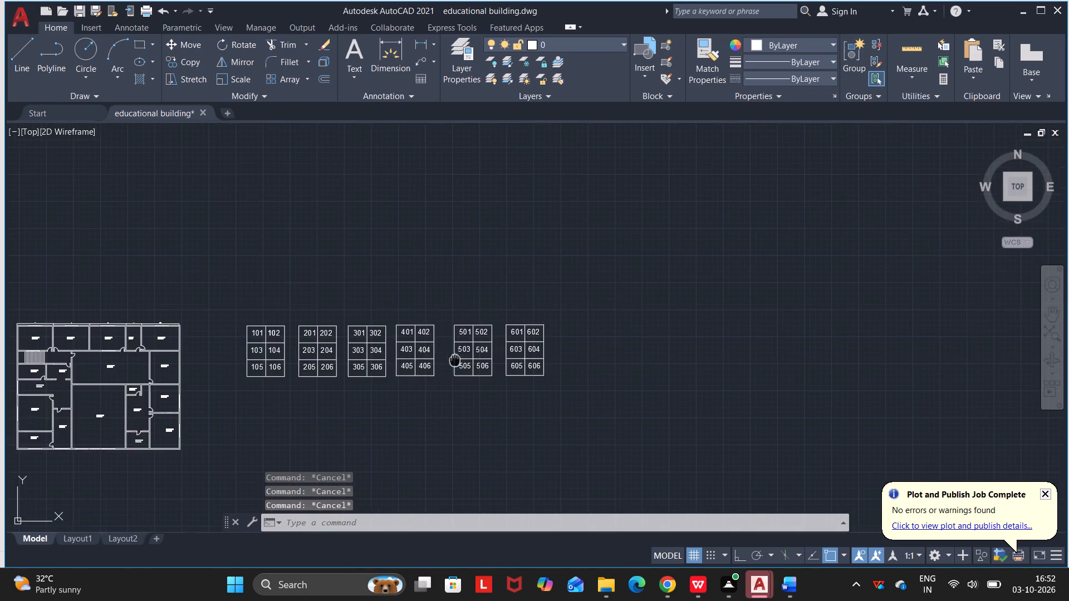
middle_click_drag(459, 359, 631, 339)
scroll(554, 317, "up", 2)
middle_click_drag(550, 326, 661, 304)
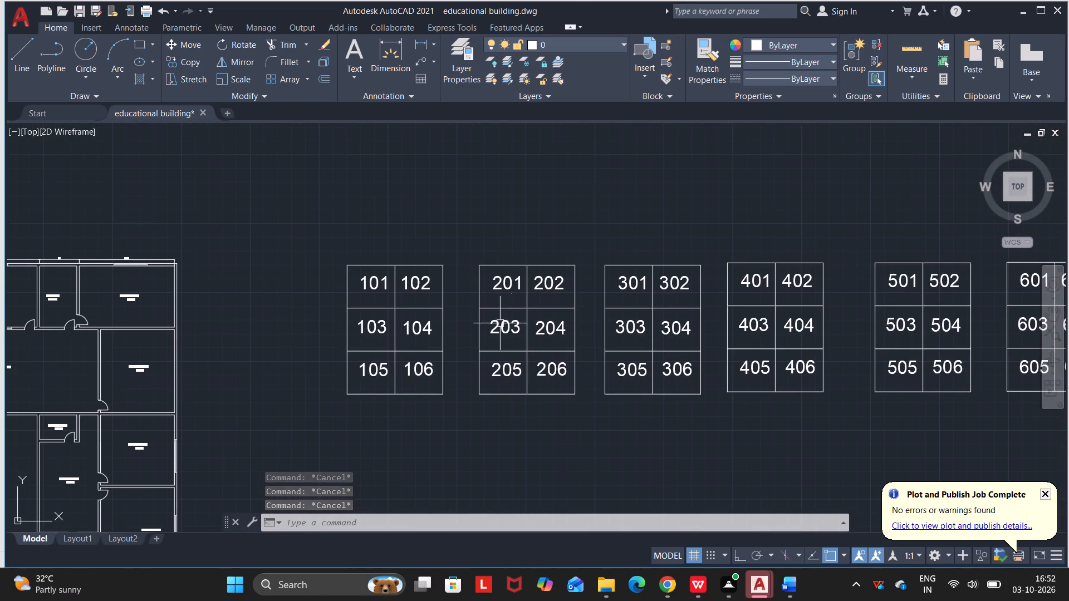
key("Escape")
key("Escape")
key("Escape")
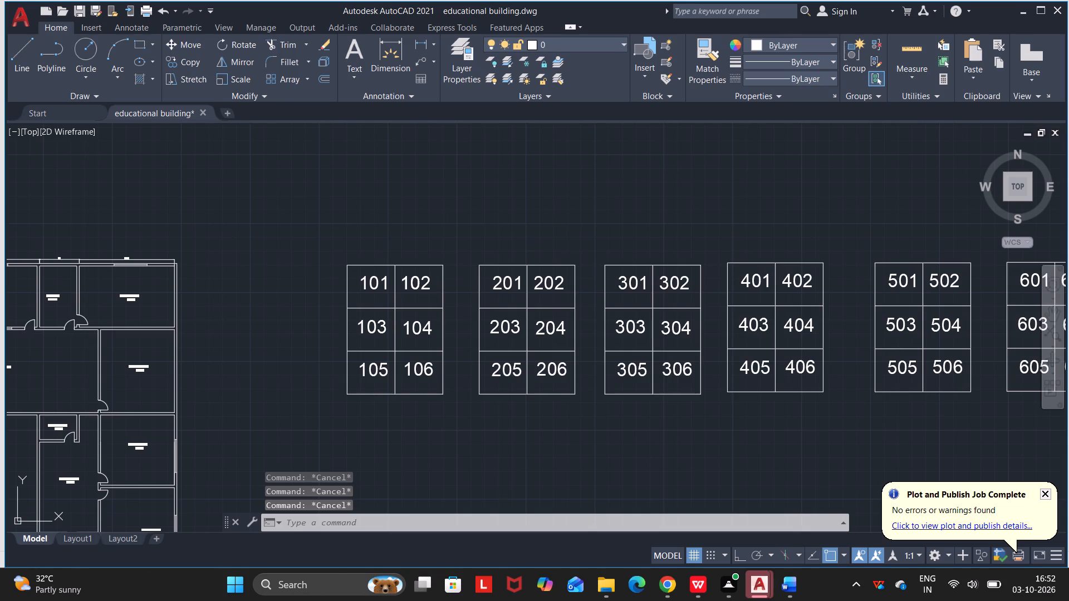
key("ctrl+p")
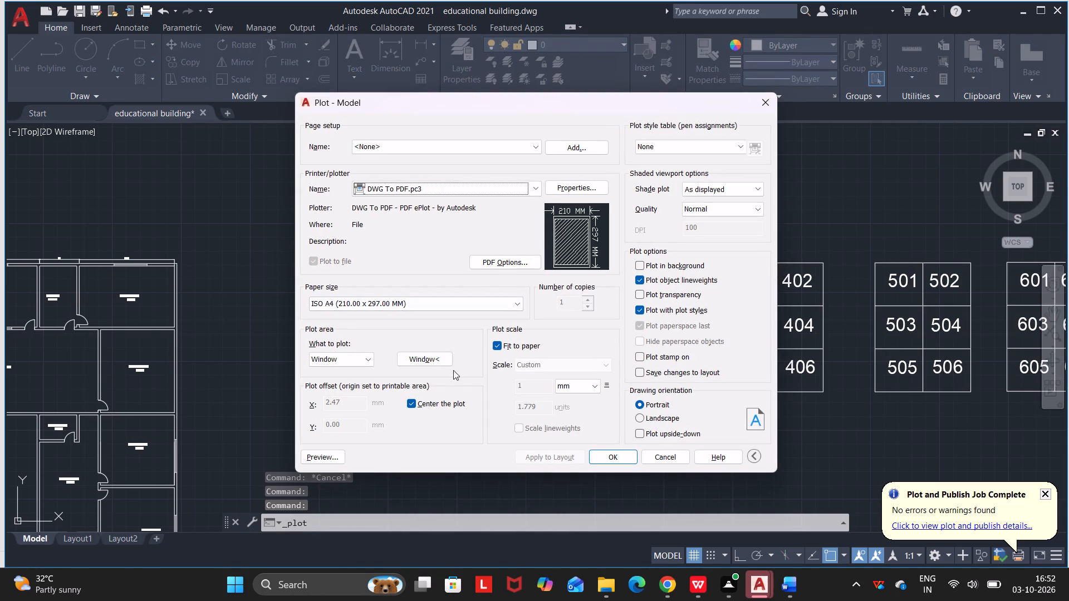
left_click(445, 360)
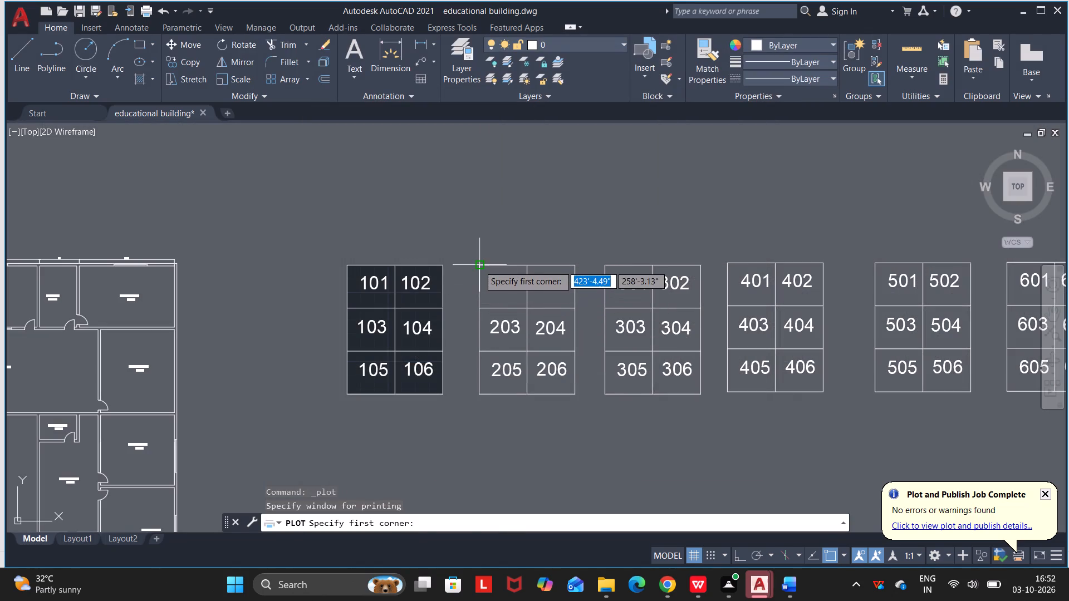
left_click(479, 265)
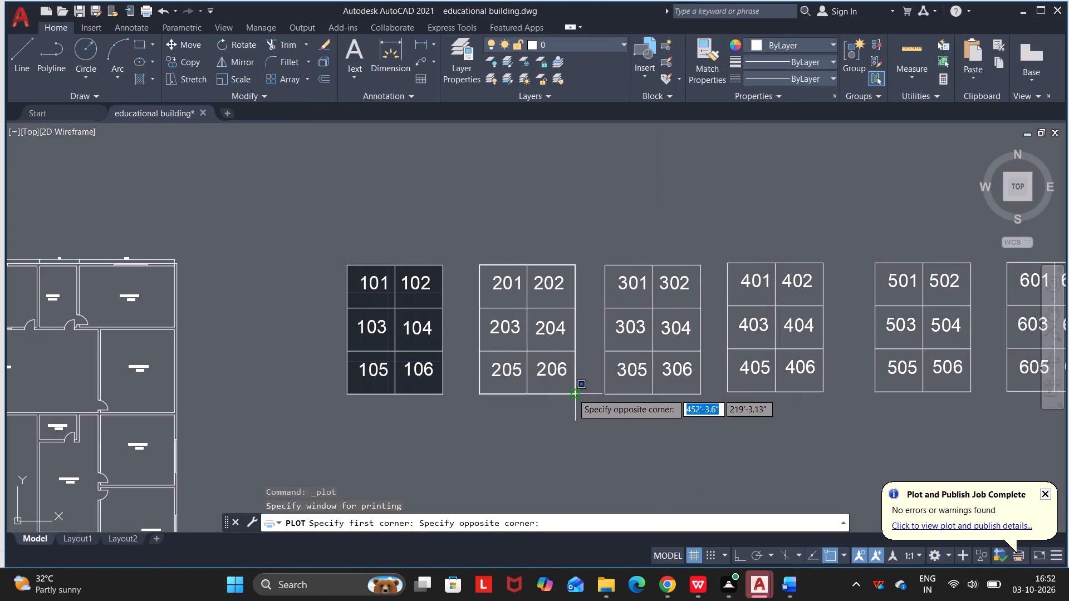
left_click(572, 393)
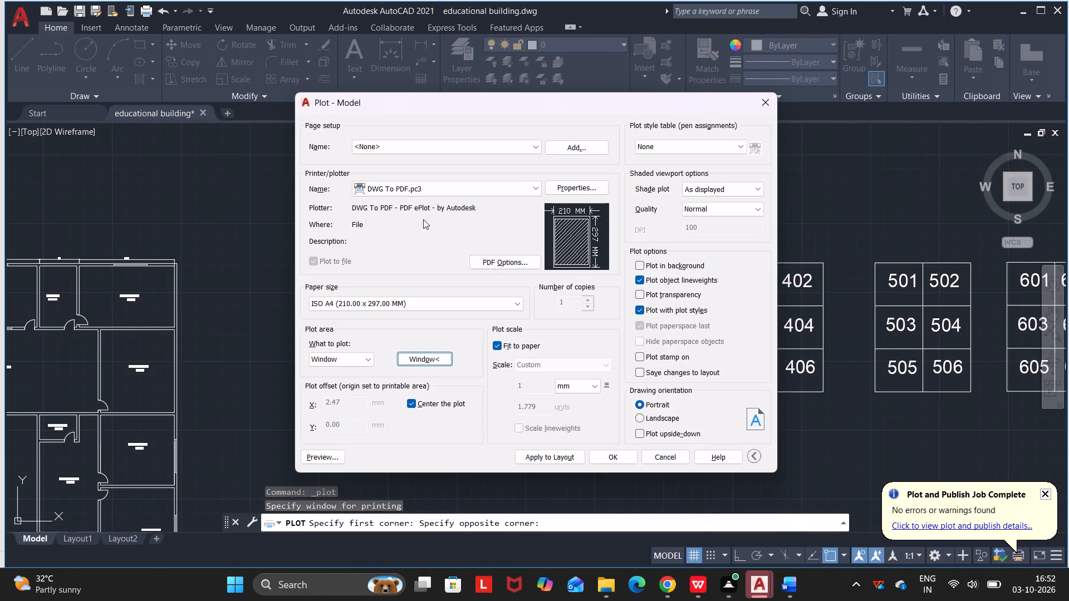
left_click(545, 457)
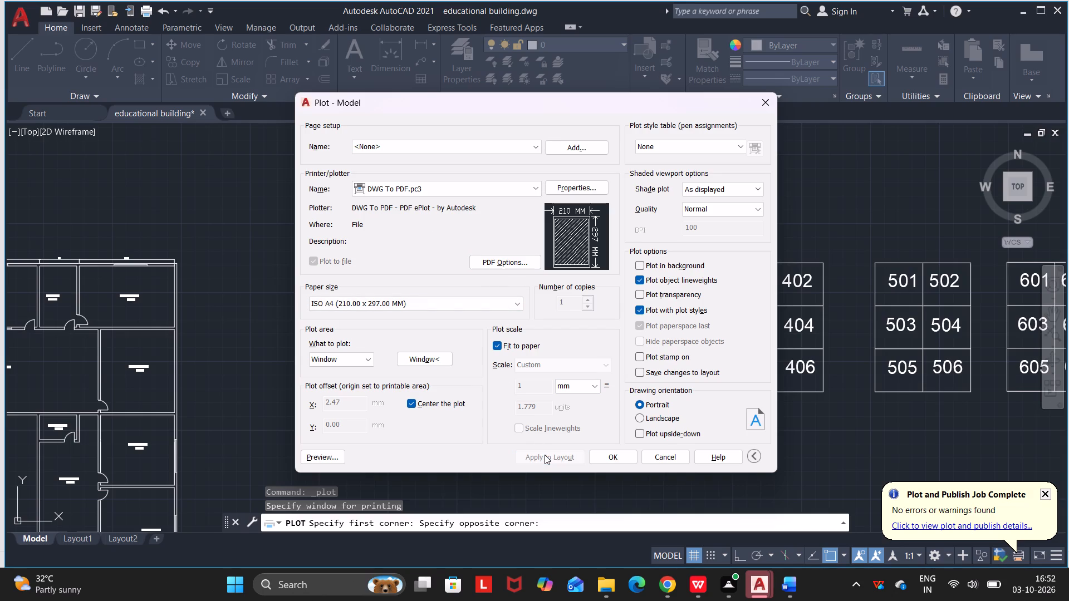
Preview the 201–206 table plot and save it as a PDF named 2 in Documents.
left_click(335, 455)
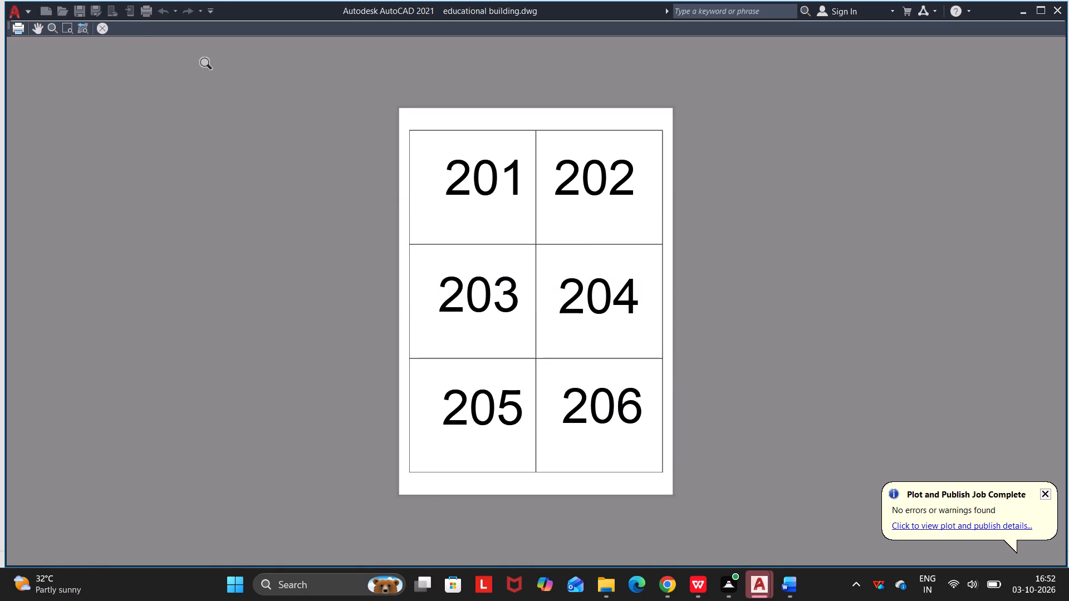
left_click(102, 34)
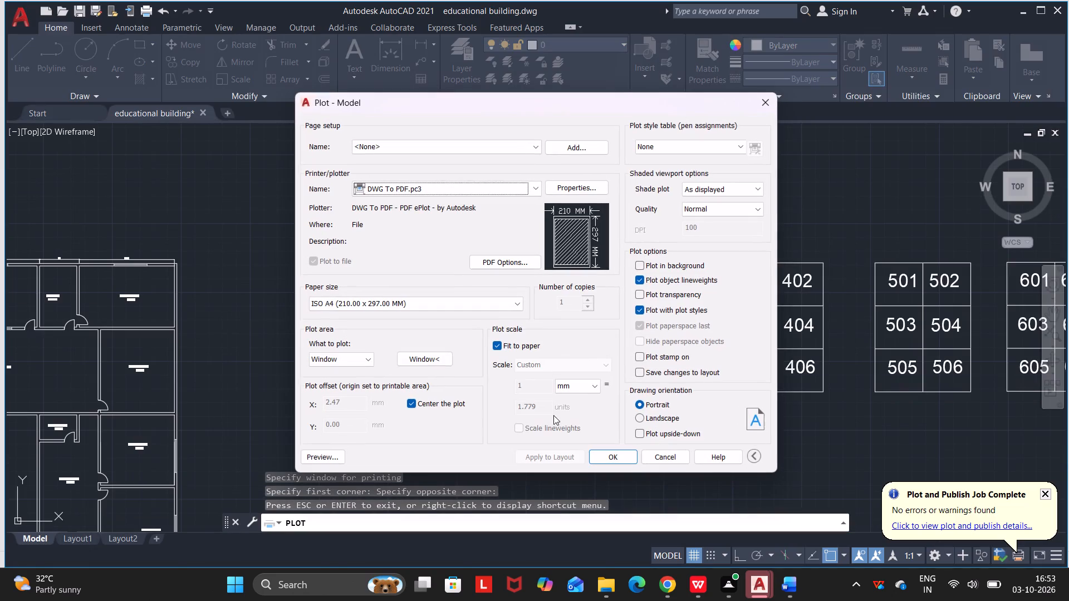
left_click(625, 452)
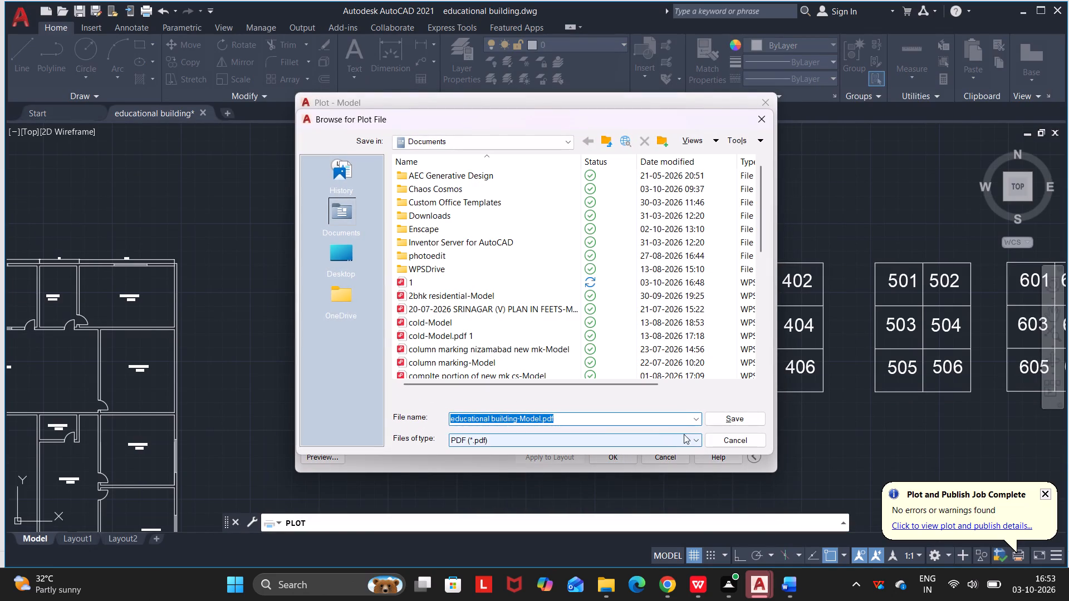
key("Delete")
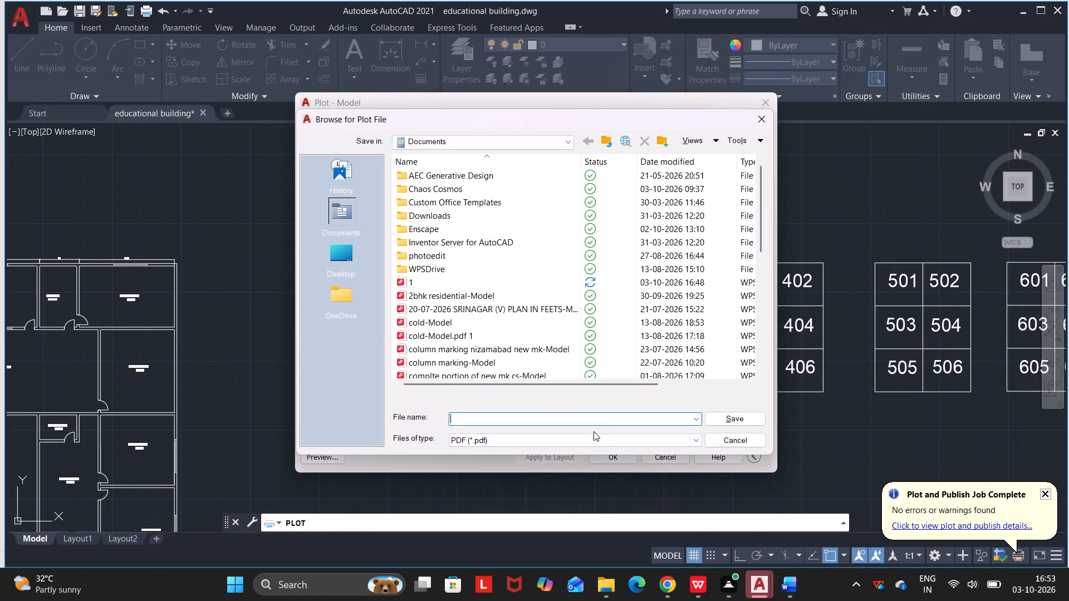
key("2")
key("Return")
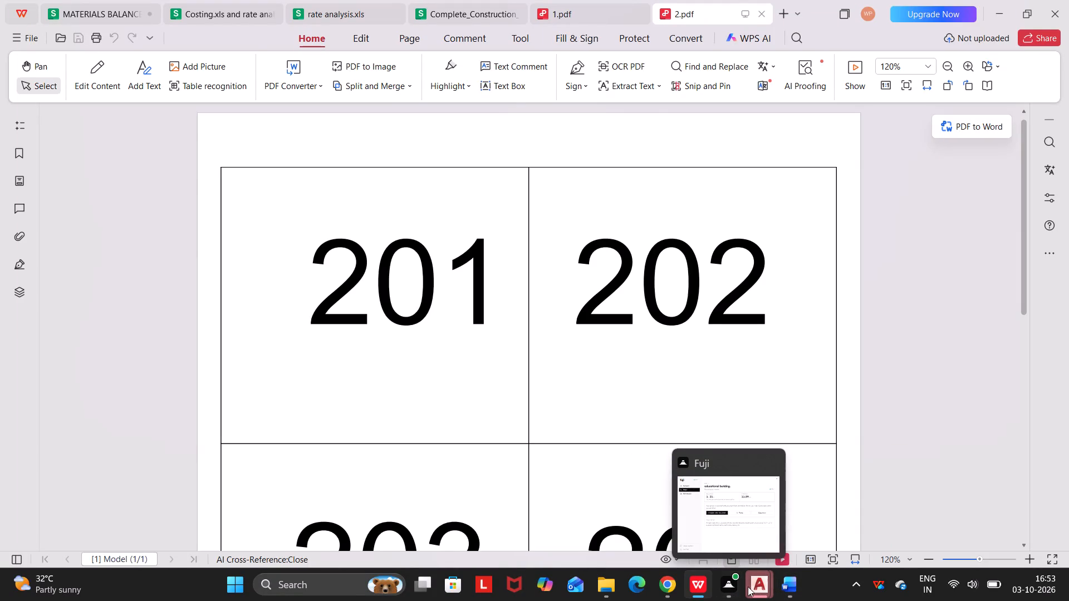
Return to AutoCAD, set a new plot's window to the outer corners of the 301–306 table, and apply it to the layout.
left_click(707, 531)
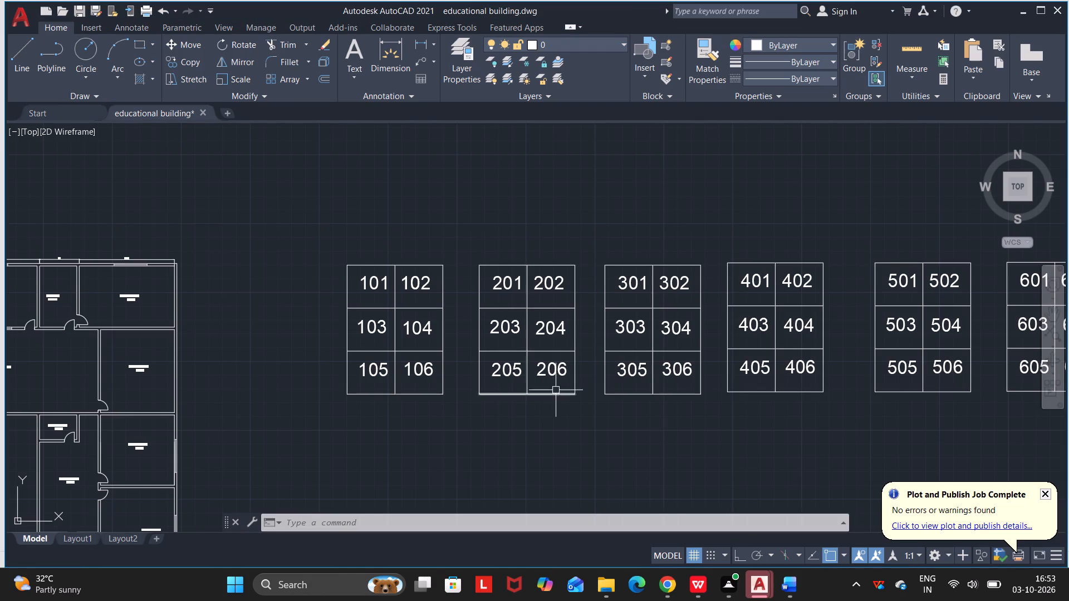
scroll(556, 390, "down", 1)
middle_click_drag(560, 387, 366, 387)
scroll(381, 359, "up", 2)
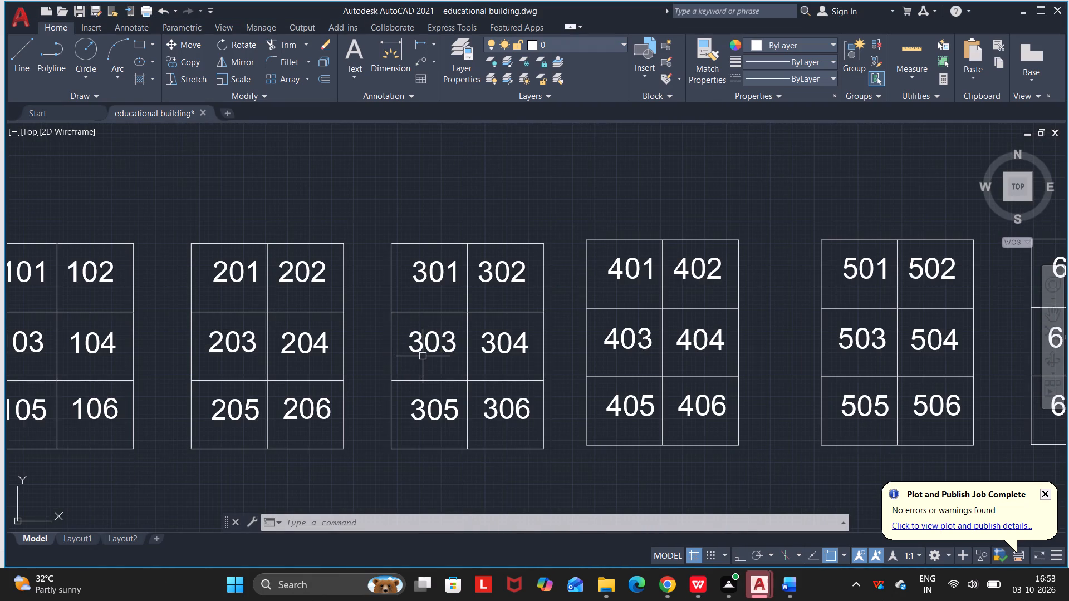
key("ctrl+p")
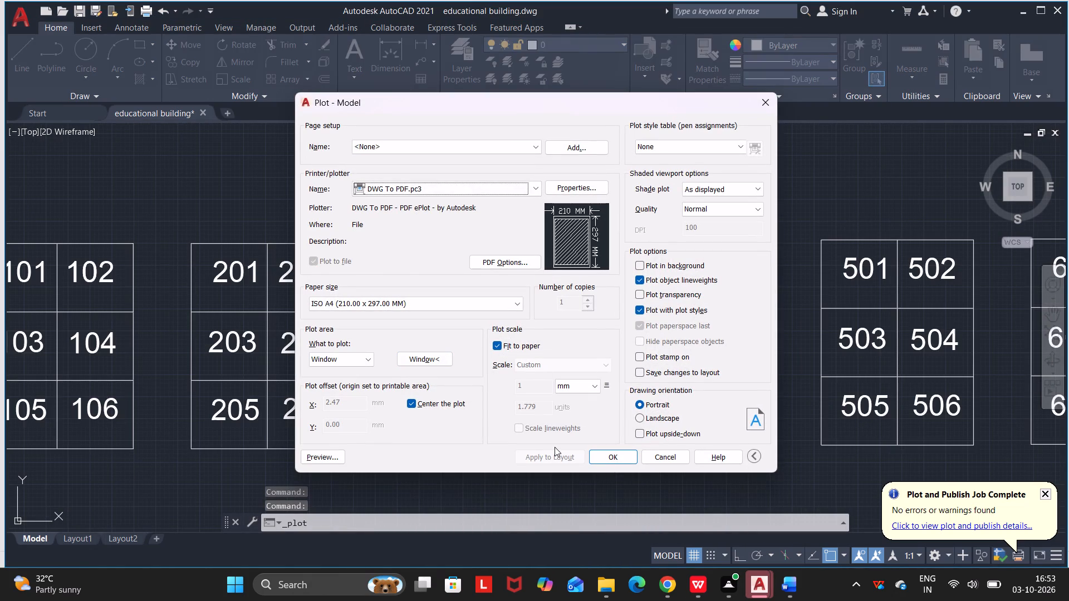
left_click(437, 359)
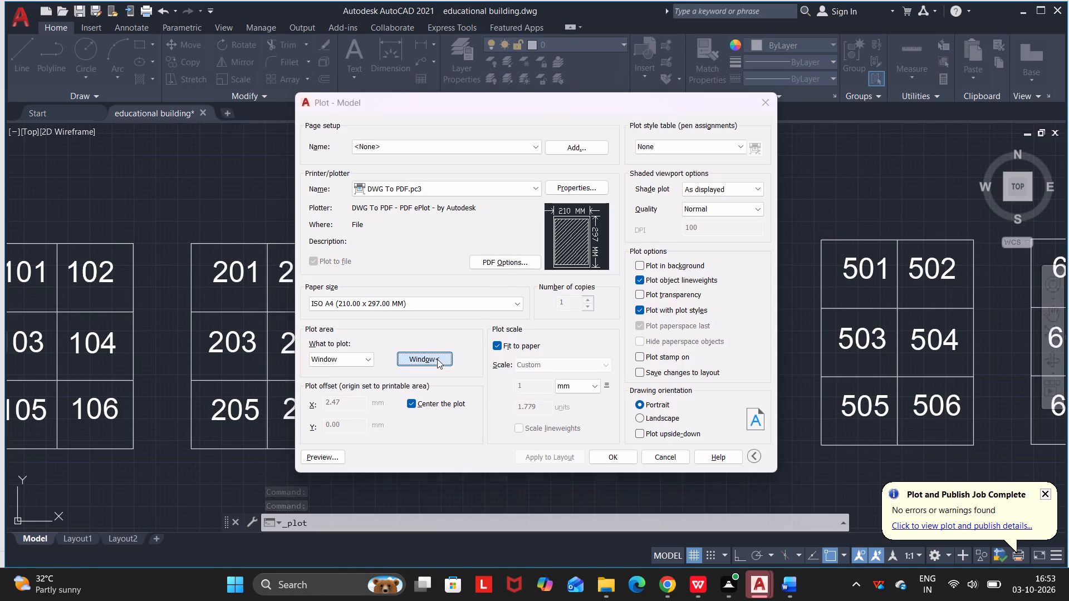
left_click(392, 242)
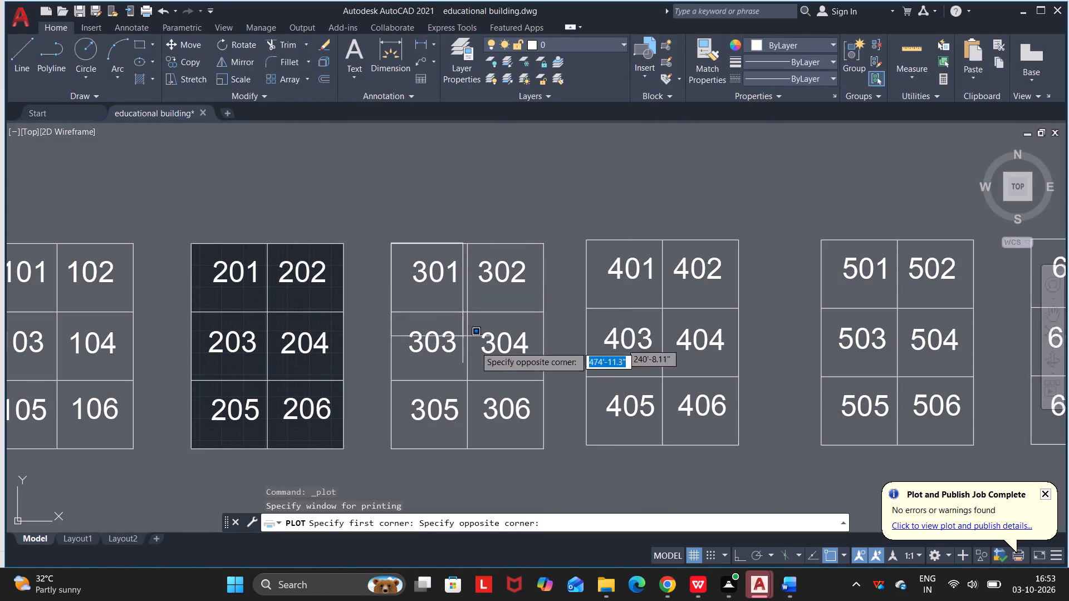
left_click(542, 447)
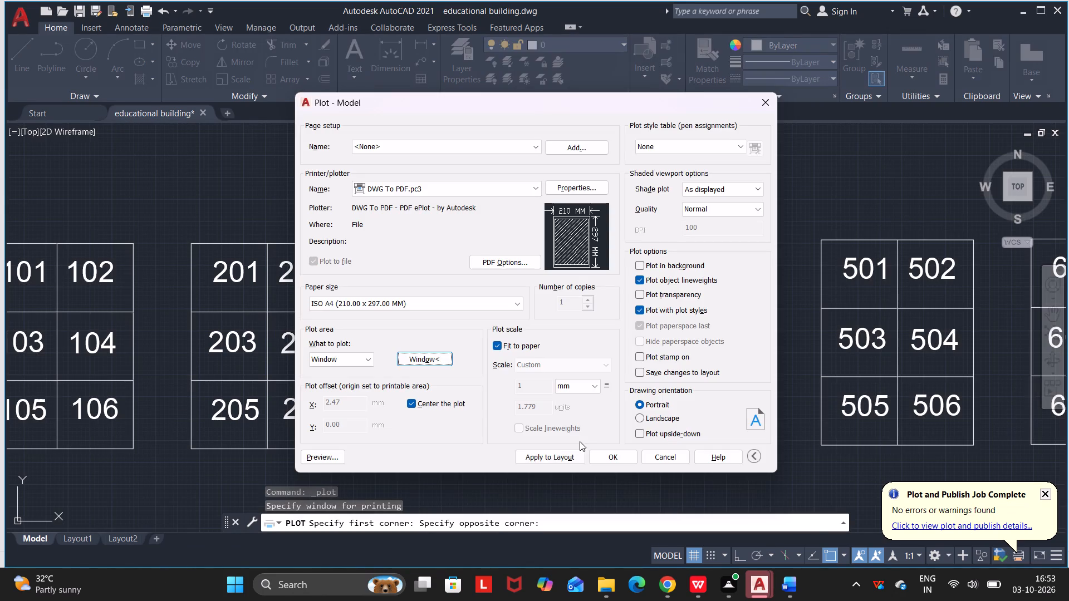
left_click(572, 455)
Preview the 301–306 table plot, save it as a PDF named 3 in Documents, and look over the resulting page.
left_click(339, 450)
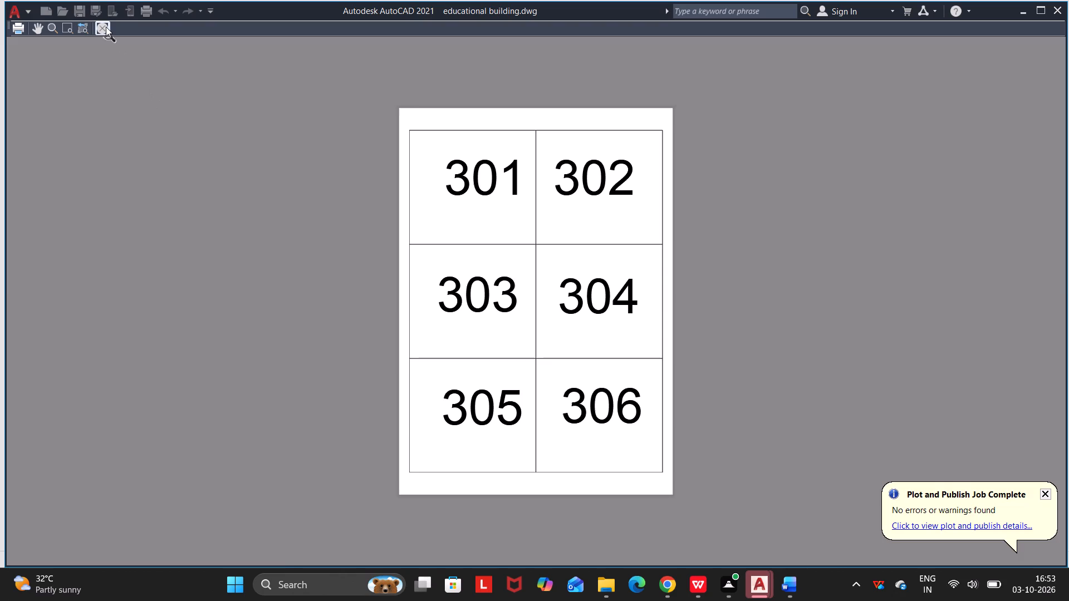
left_click(106, 27)
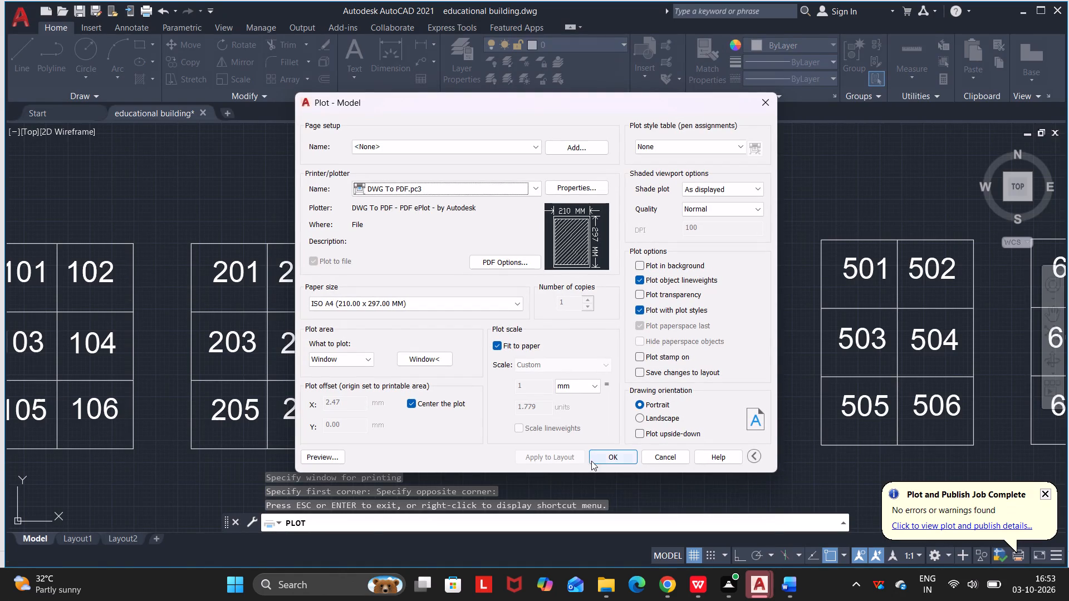
left_click(595, 461)
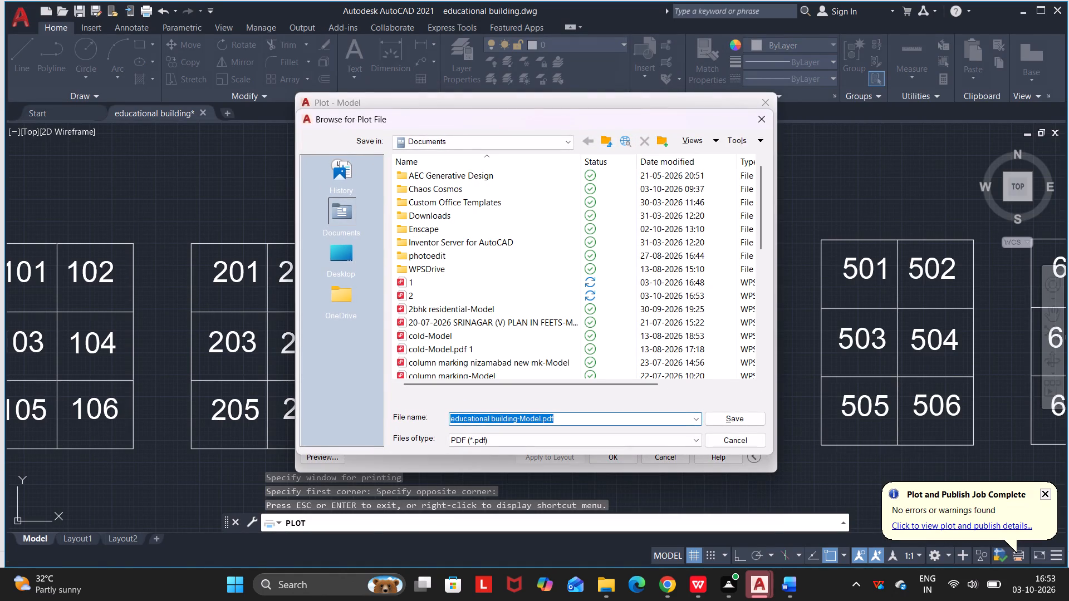
key("BackSpace")
key("3")
left_click(713, 422)
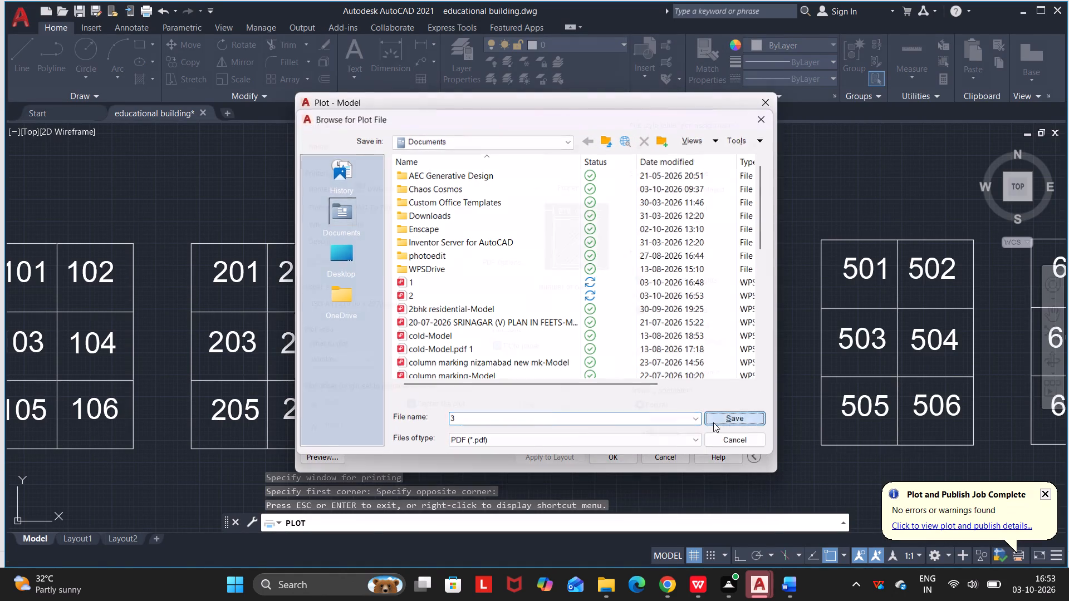
scroll(601, 346, "down", 2)
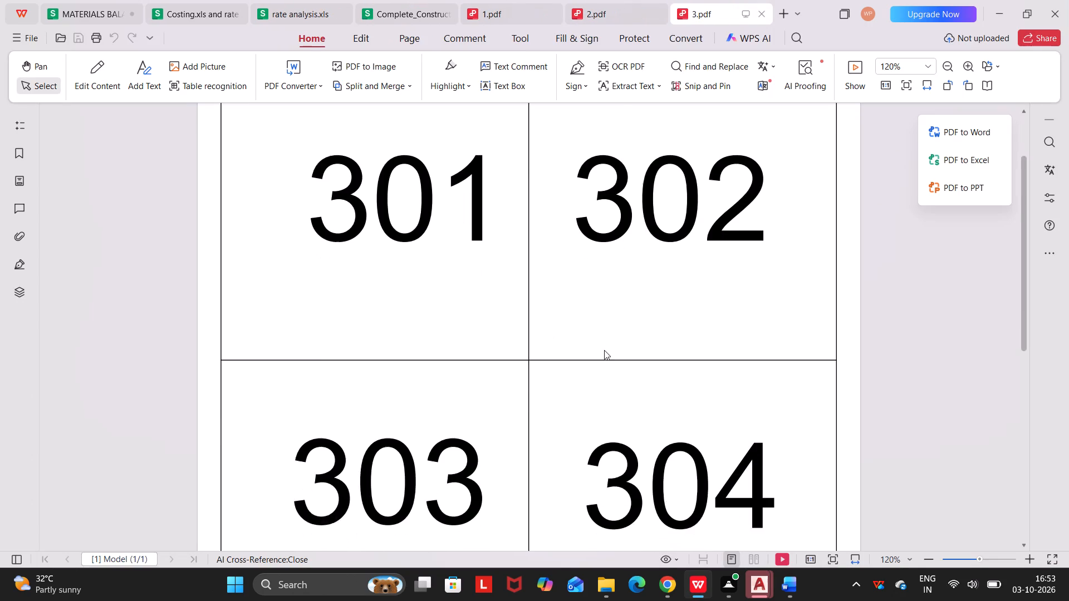
scroll(604, 350, "down", 2)
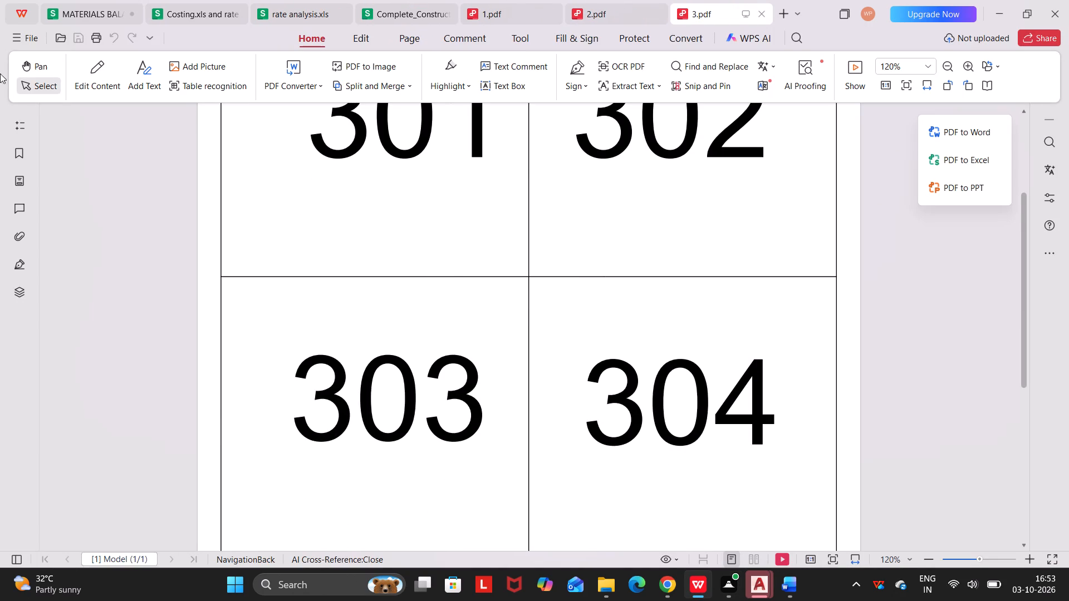
scroll(336, 265, "up", 3)
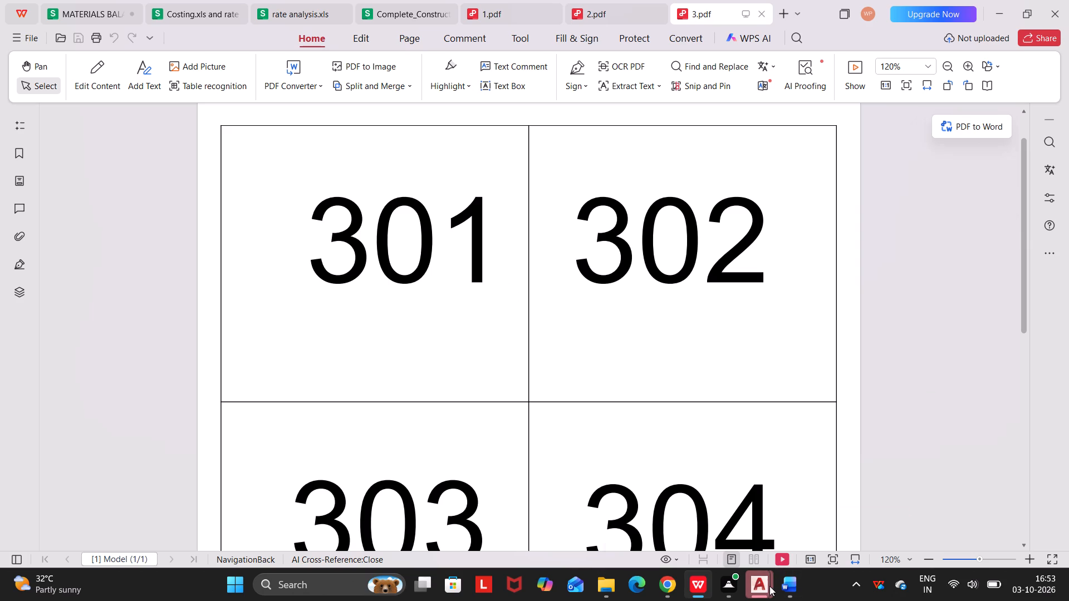
Return to AutoCAD, set a new plot's window to the outer corners of the 401–406 table, and apply it to the layout.
left_click(717, 527)
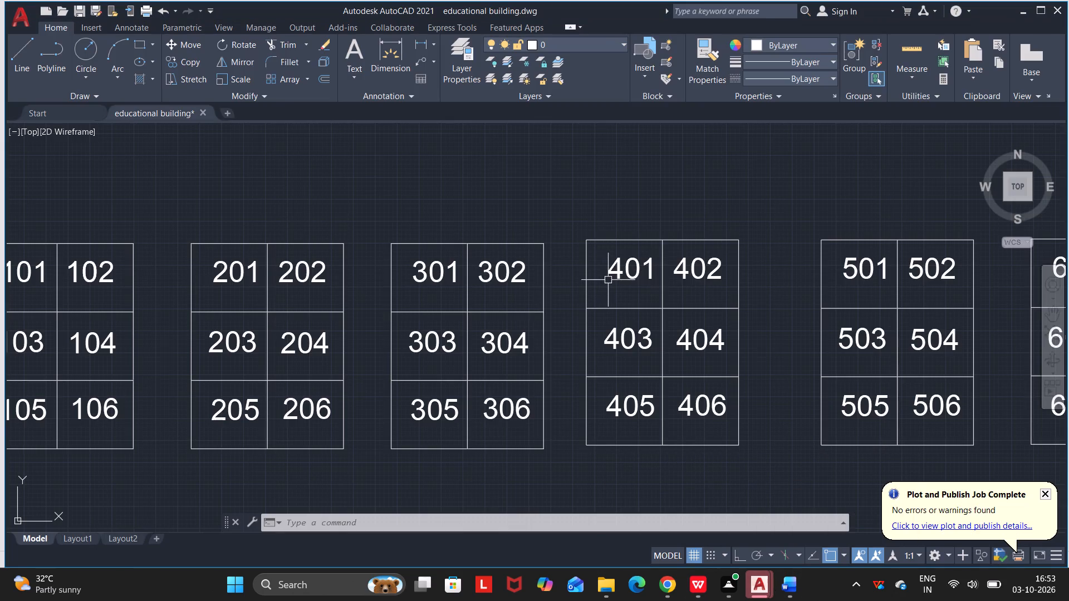
middle_click_drag(621, 306, 469, 304)
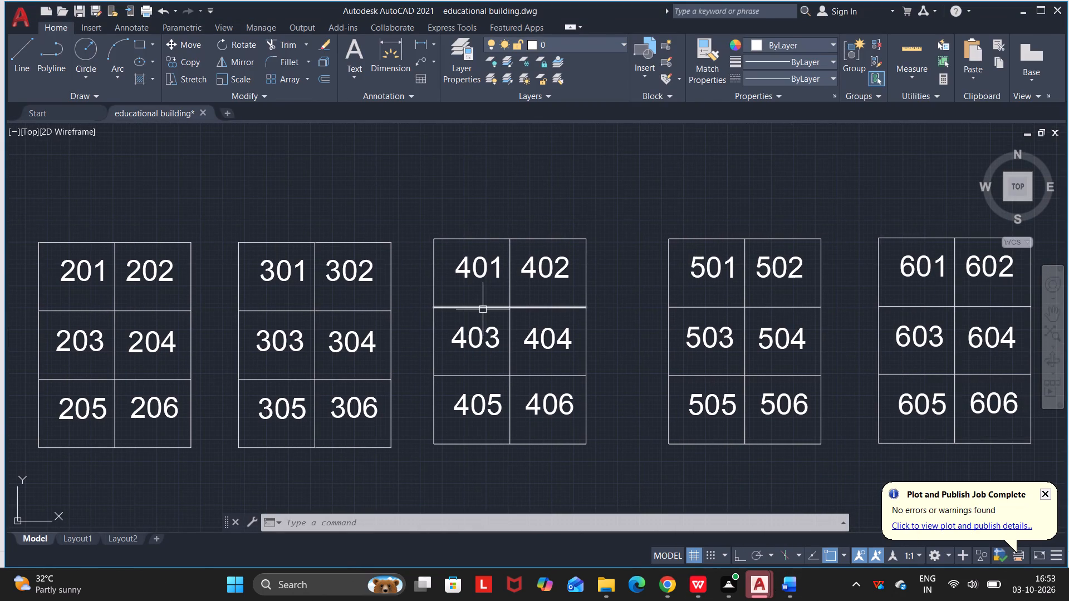
key("ctrl+p")
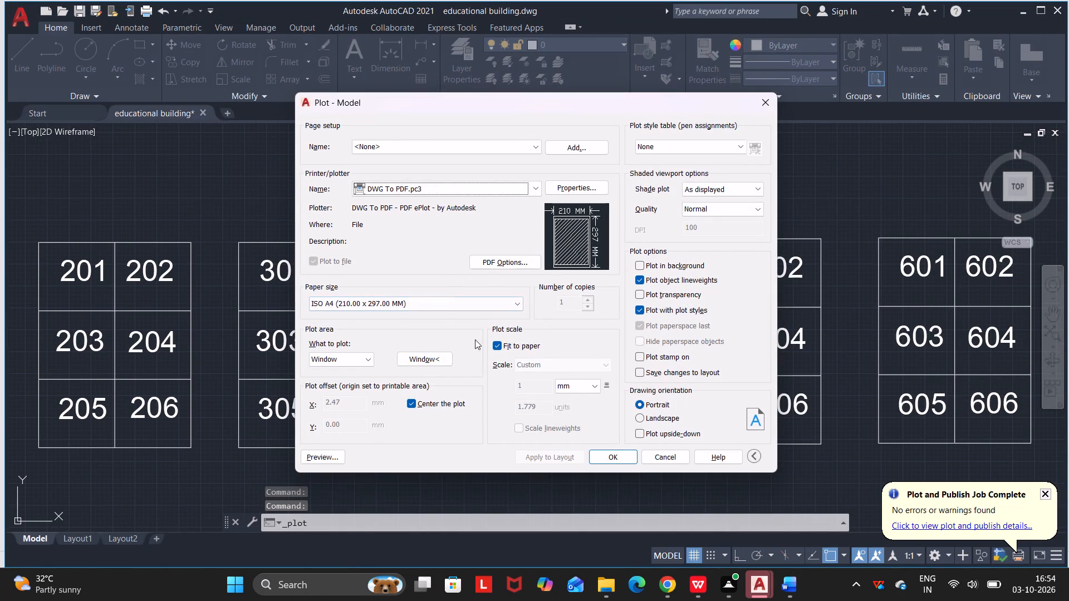
left_click(419, 361)
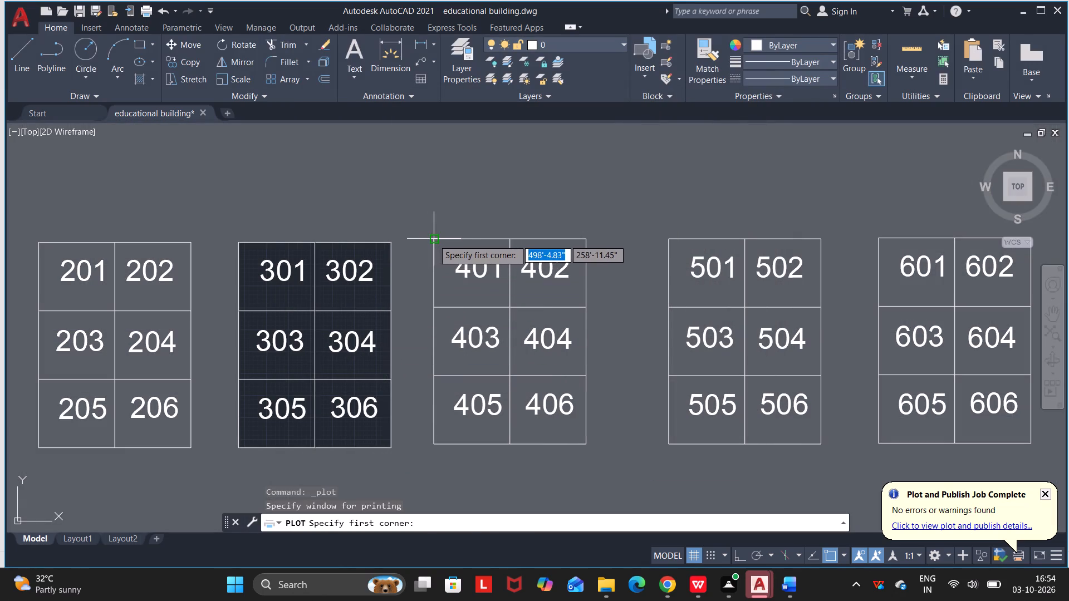
left_click(433, 239)
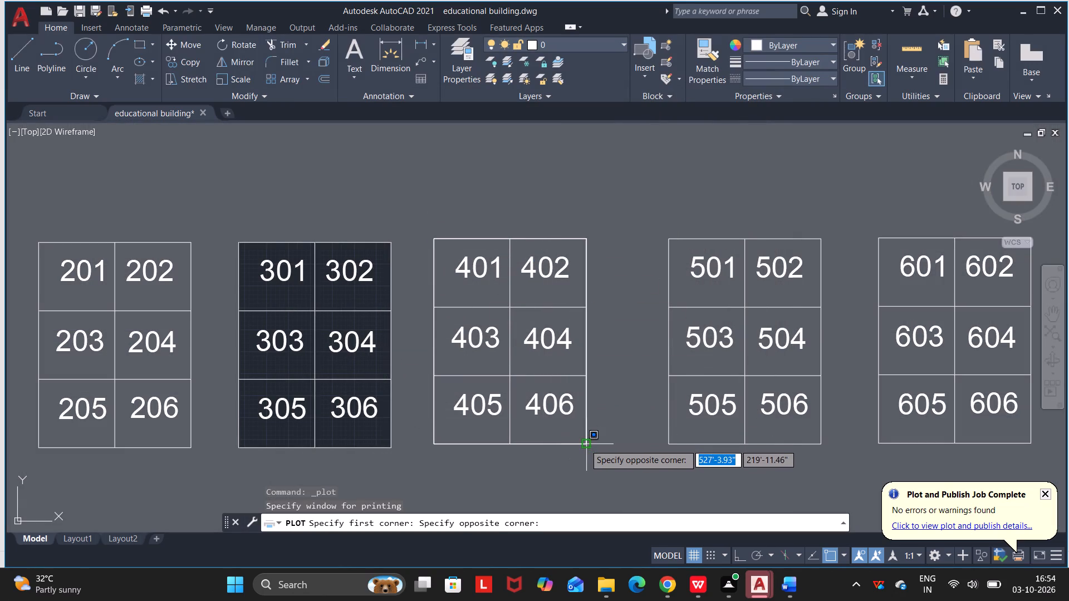
left_click(583, 444)
left_click(575, 453)
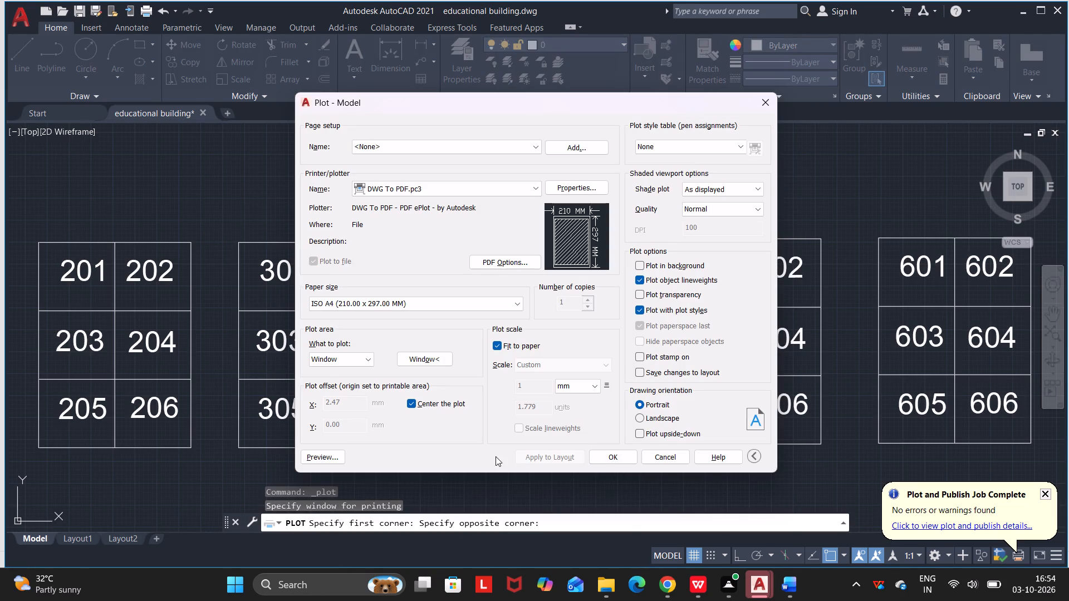
Preview the 401–406 table plot and save it as a PDF named 4 in Documents.
left_click(336, 459)
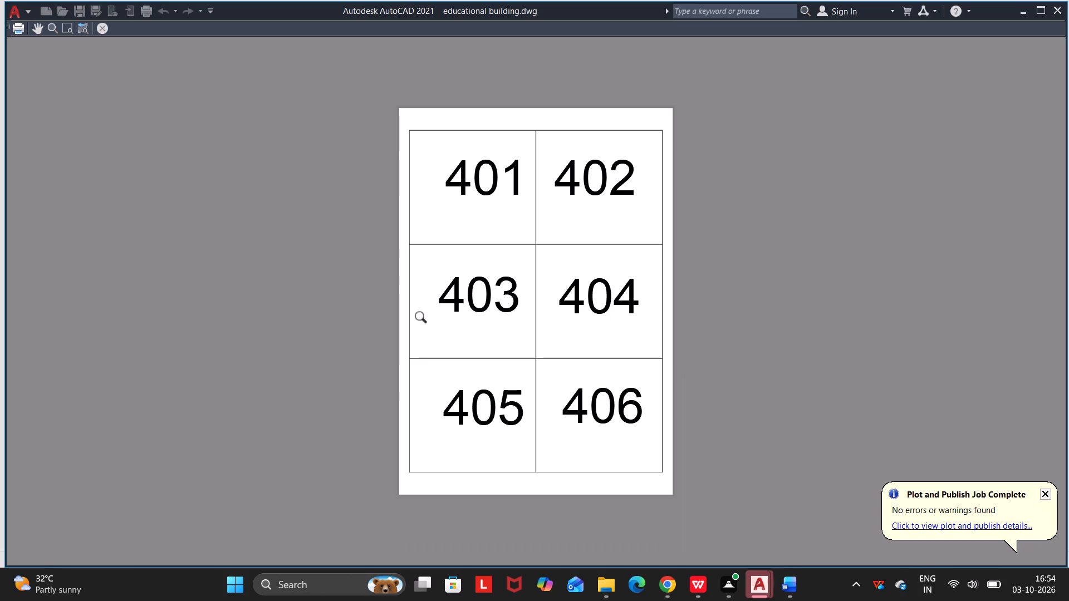
left_click(107, 26)
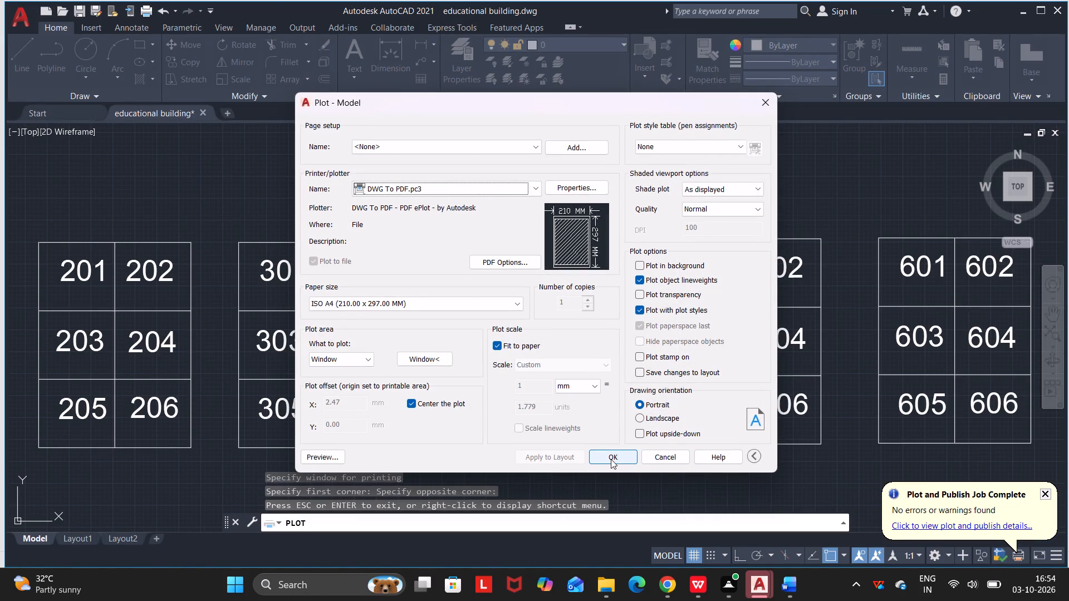
left_click(611, 459)
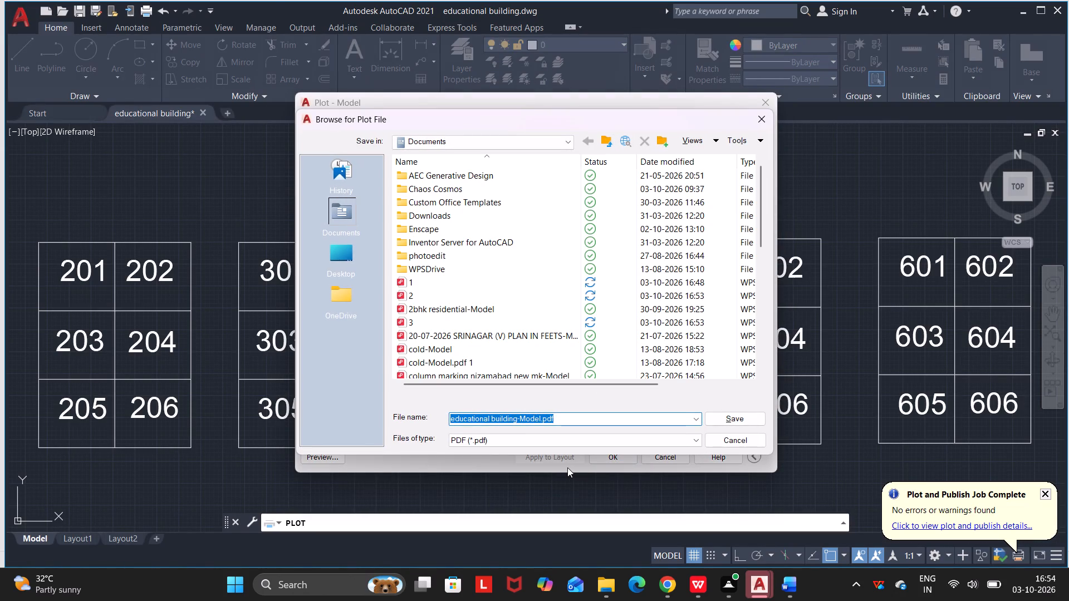
key("BackSpace")
key("4")
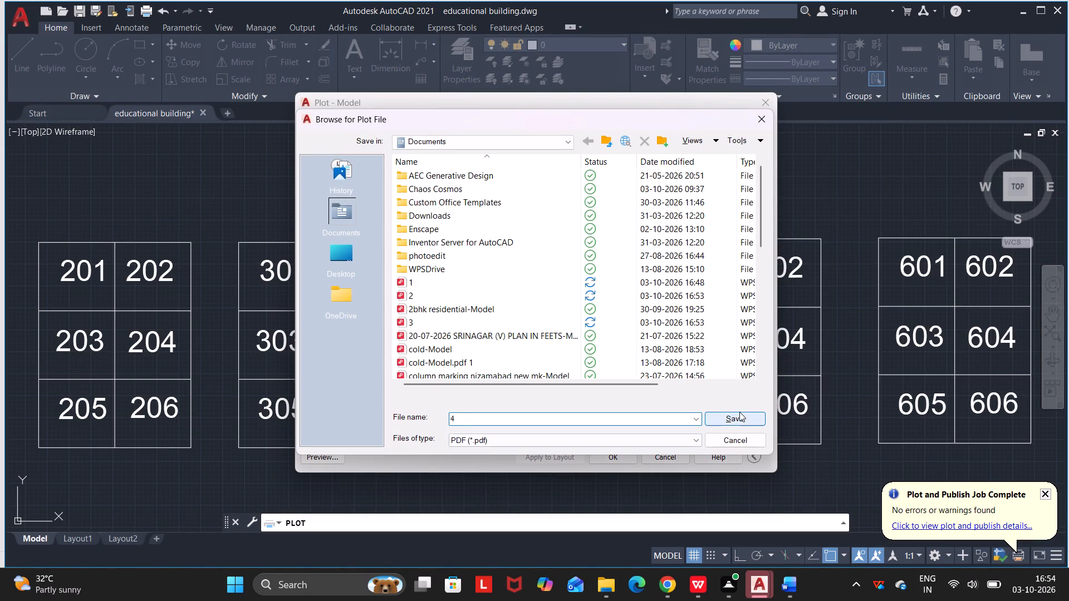
left_click(739, 416)
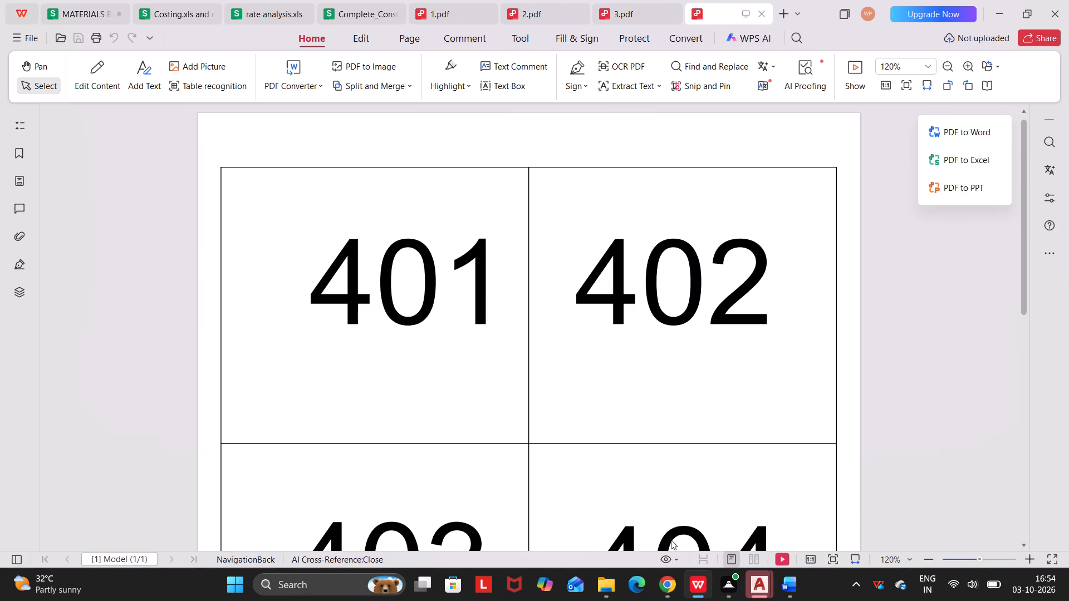
Return to AutoCAD, set a new plot's window to the outer corners of the 501–506 table, and apply it to the layout.
left_click(732, 531)
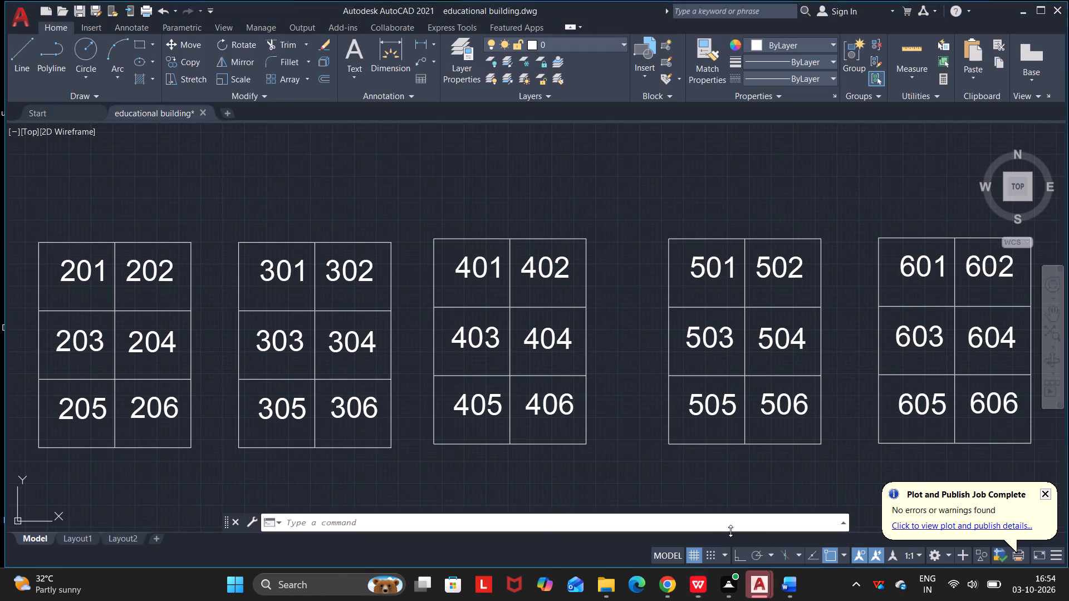
key("Escape")
key("Escape")
key("Escape")
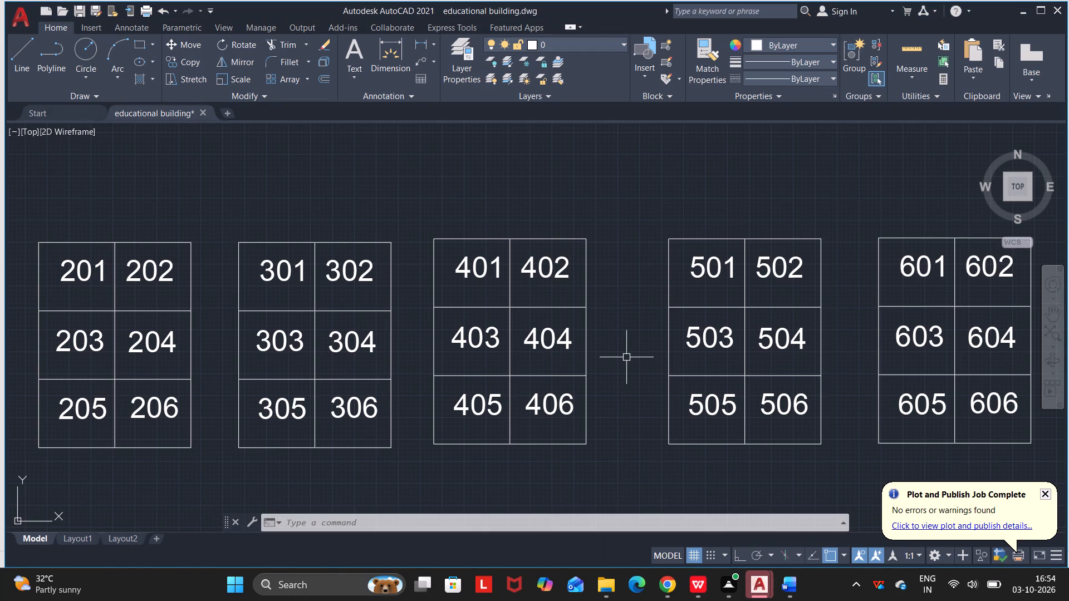
key("ctrl+p")
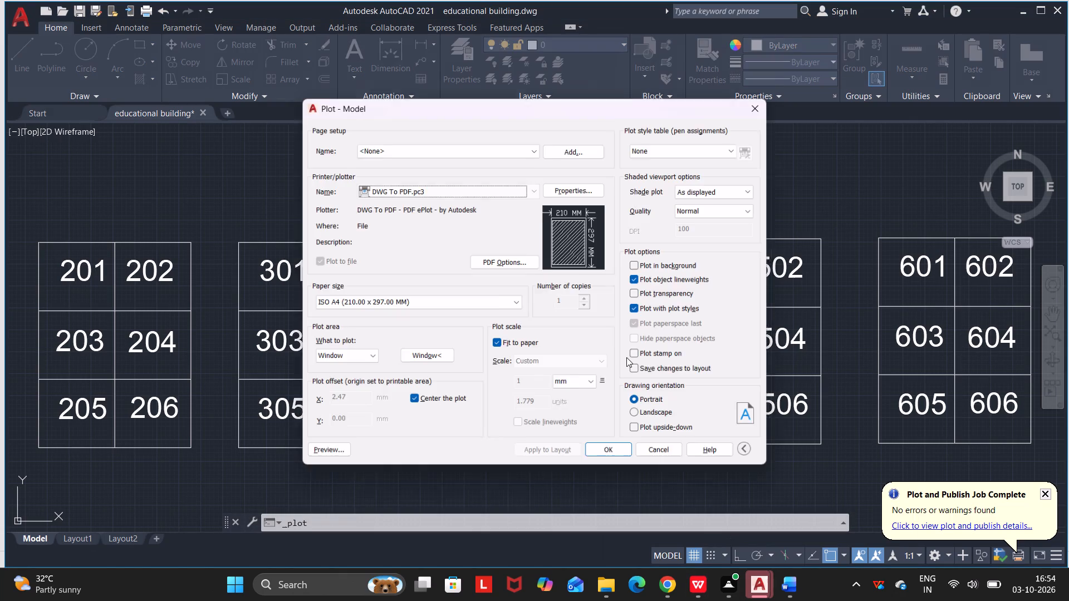
left_click(434, 355)
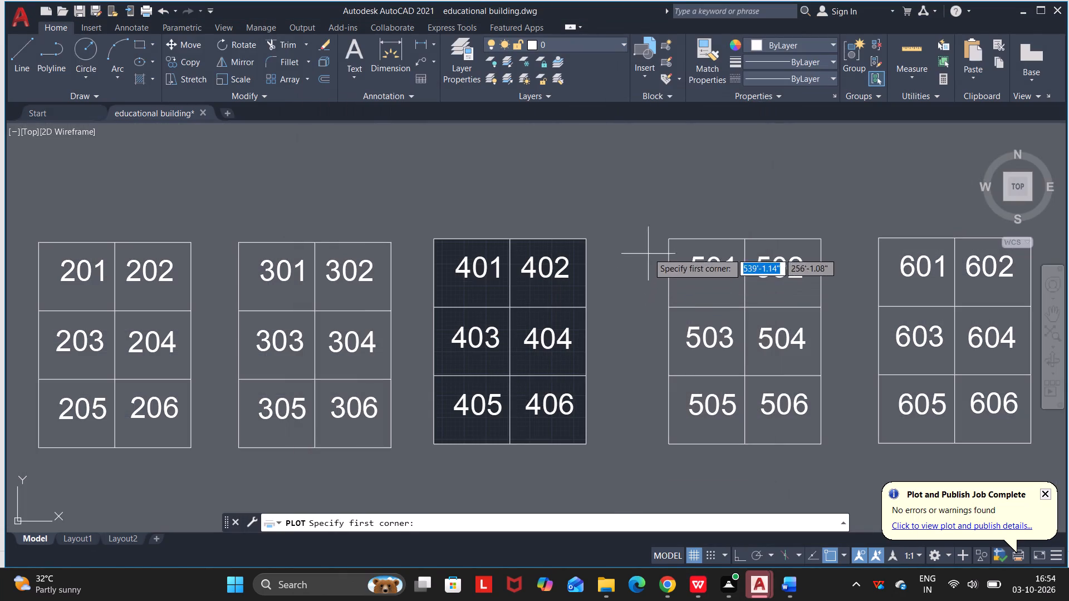
left_click(670, 240)
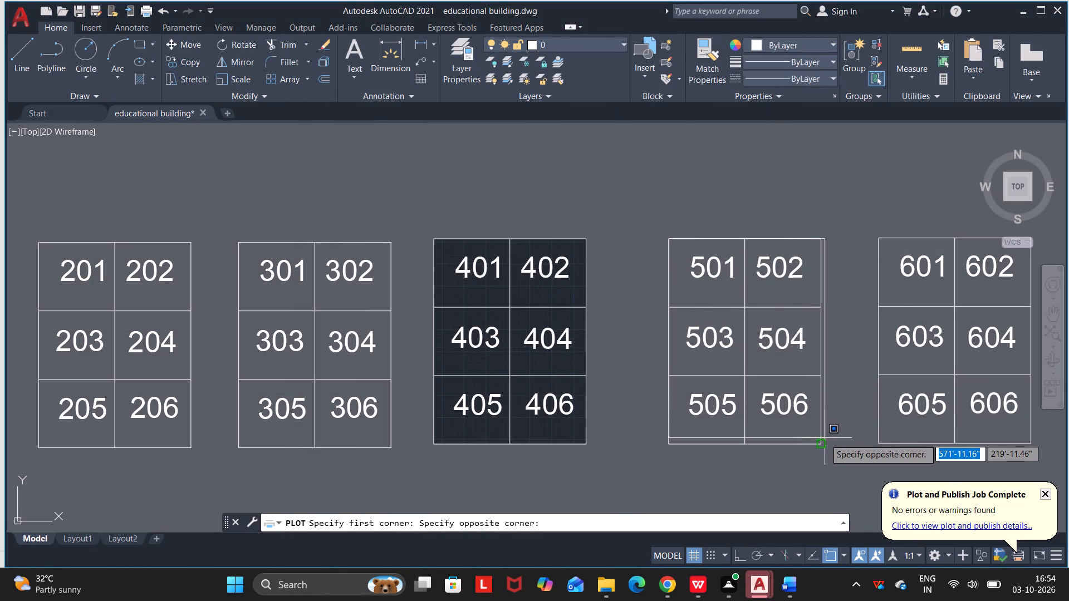
double_click(822, 442)
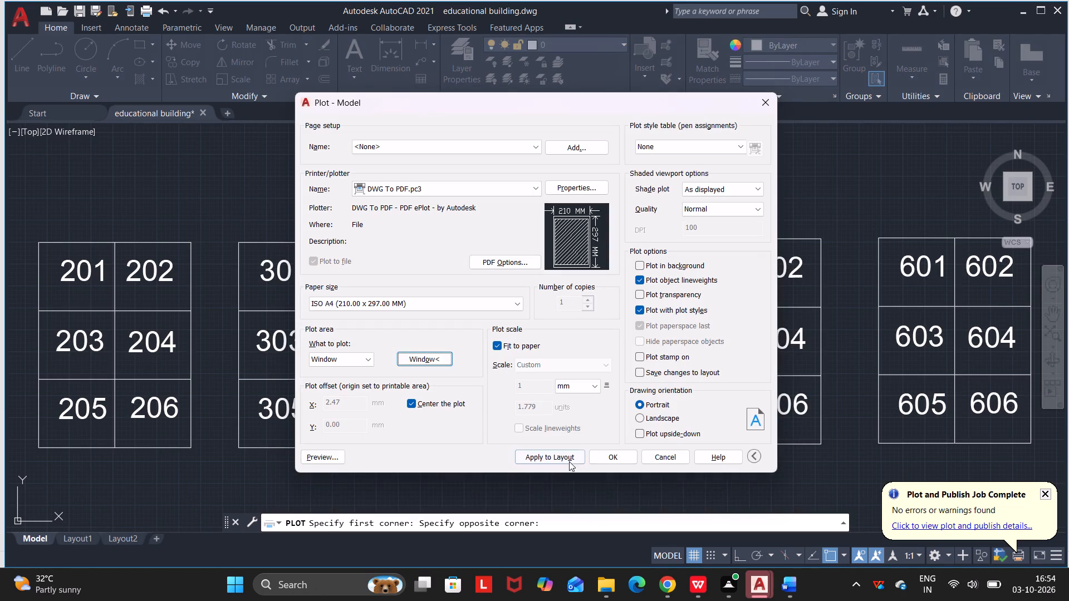
double_click(569, 459)
Preview the 501–506 table plot and save it as a PDF named 5 in Documents.
left_click(331, 456)
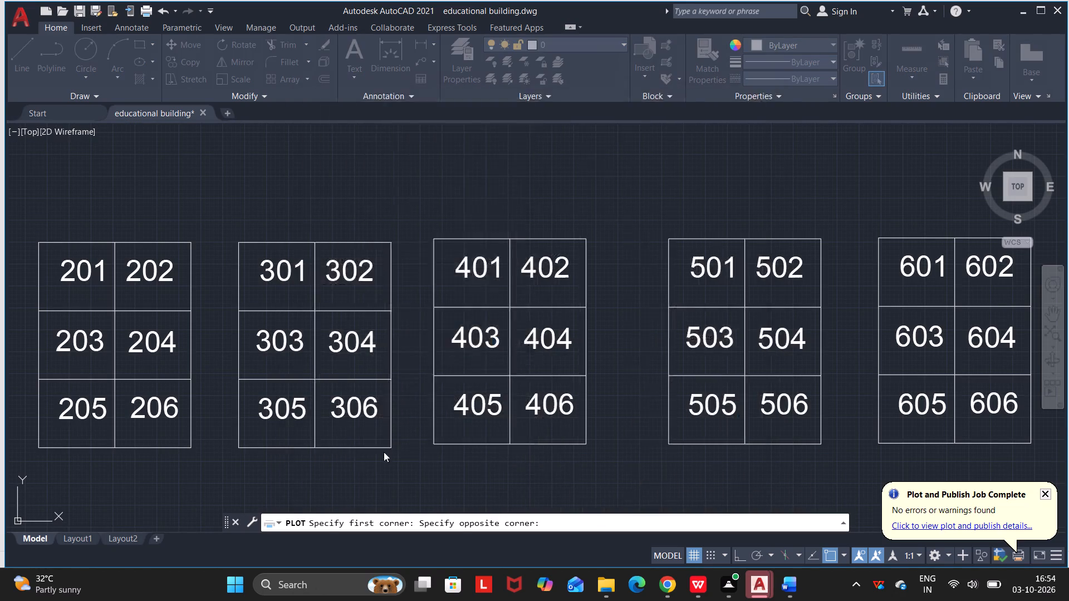
left_click(105, 23)
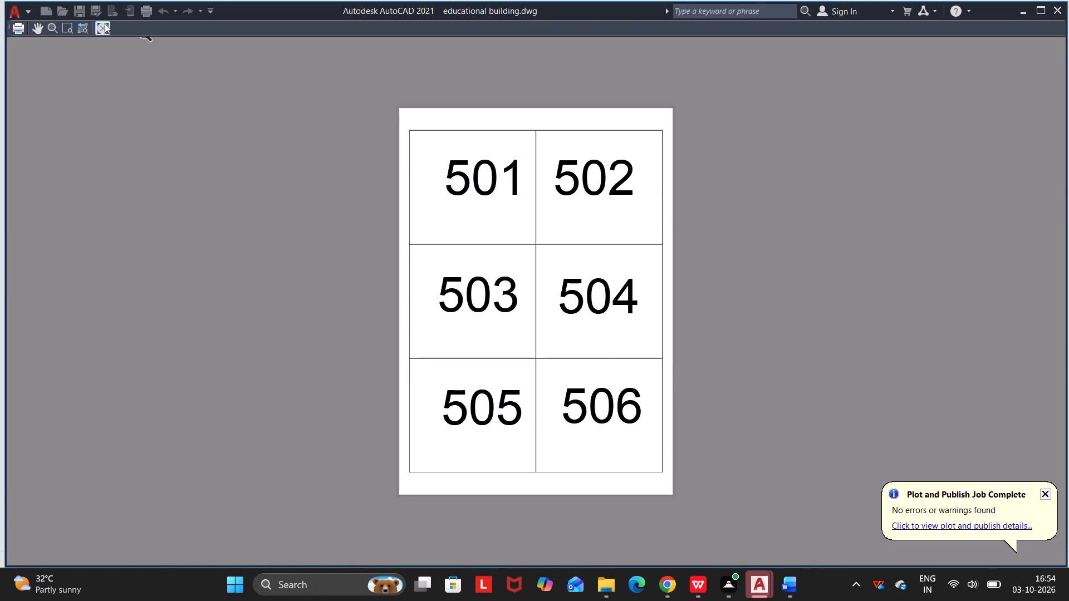
left_click(615, 453)
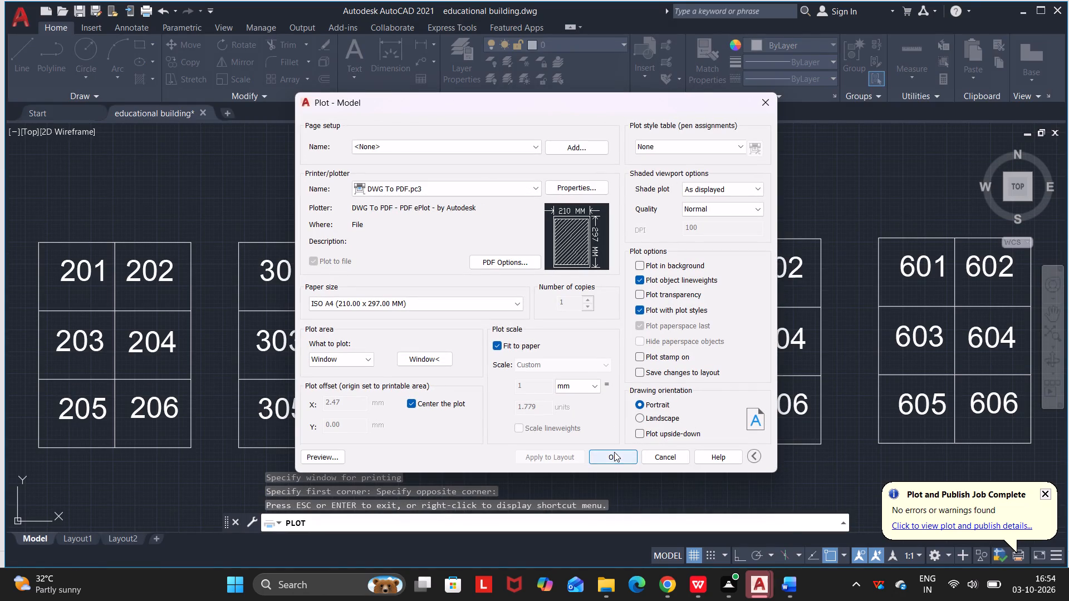
key("BackSpace")
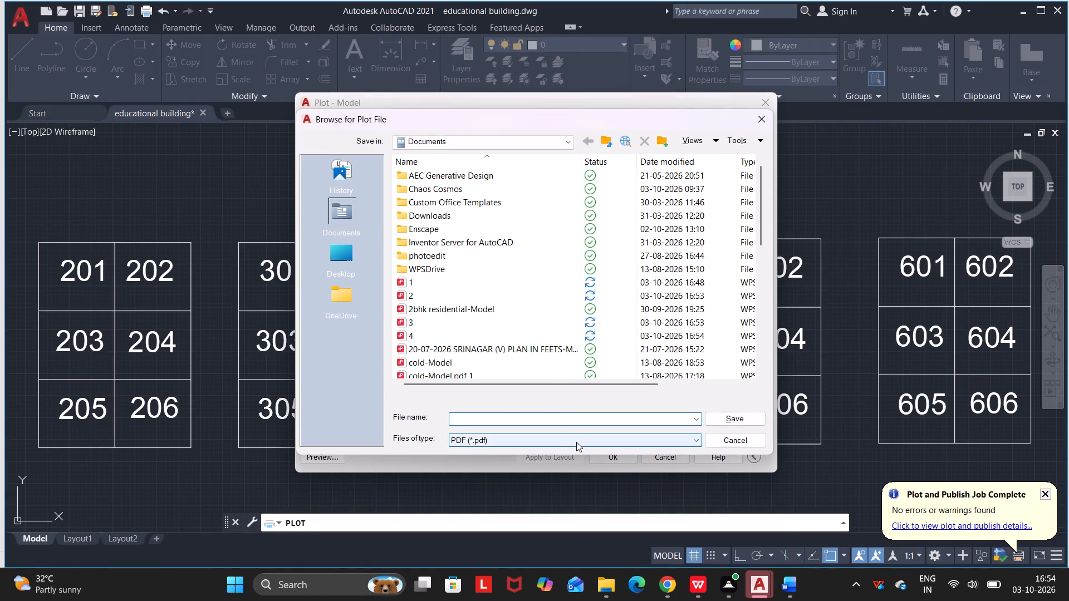
key("5")
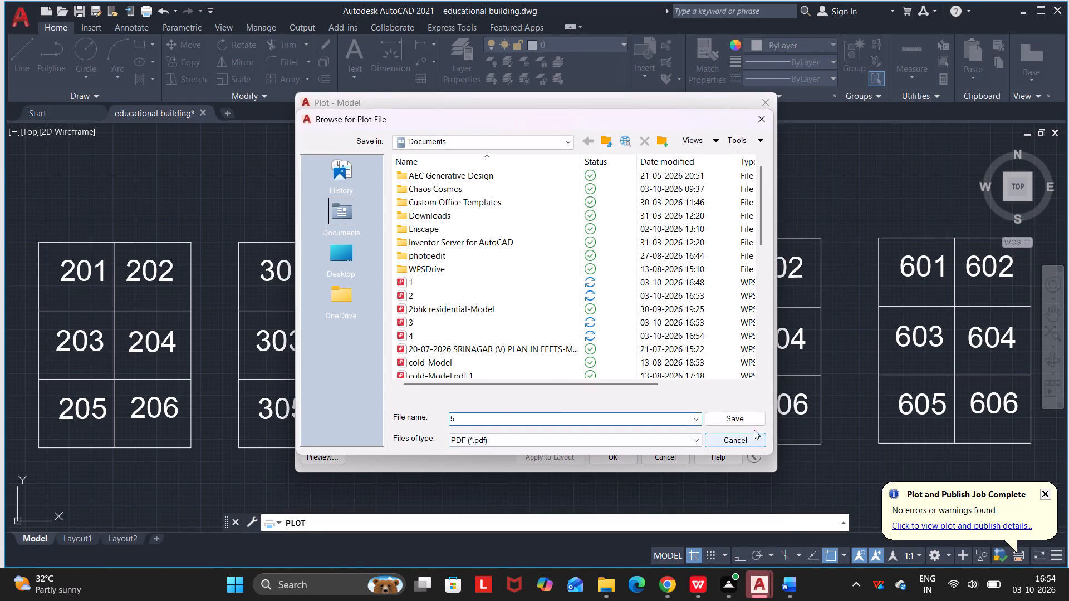
double_click(746, 415)
scroll(743, 353, "down", 3)
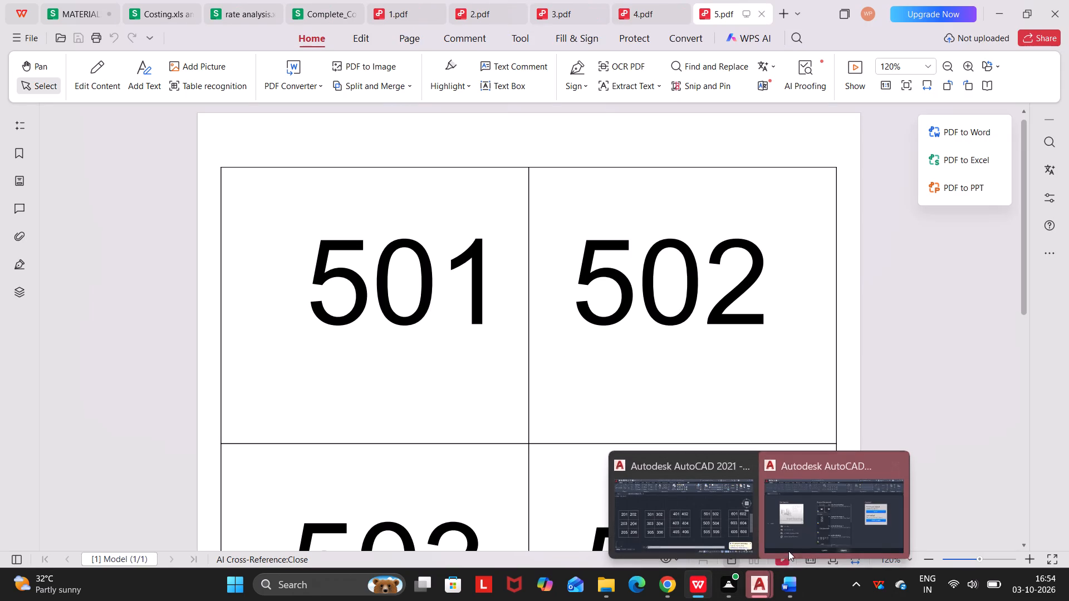
Return to AutoCAD, set a new plot's window to the outer corners of the 601–606 table, and apply it to the layout.
left_click(800, 538)
left_click(698, 544)
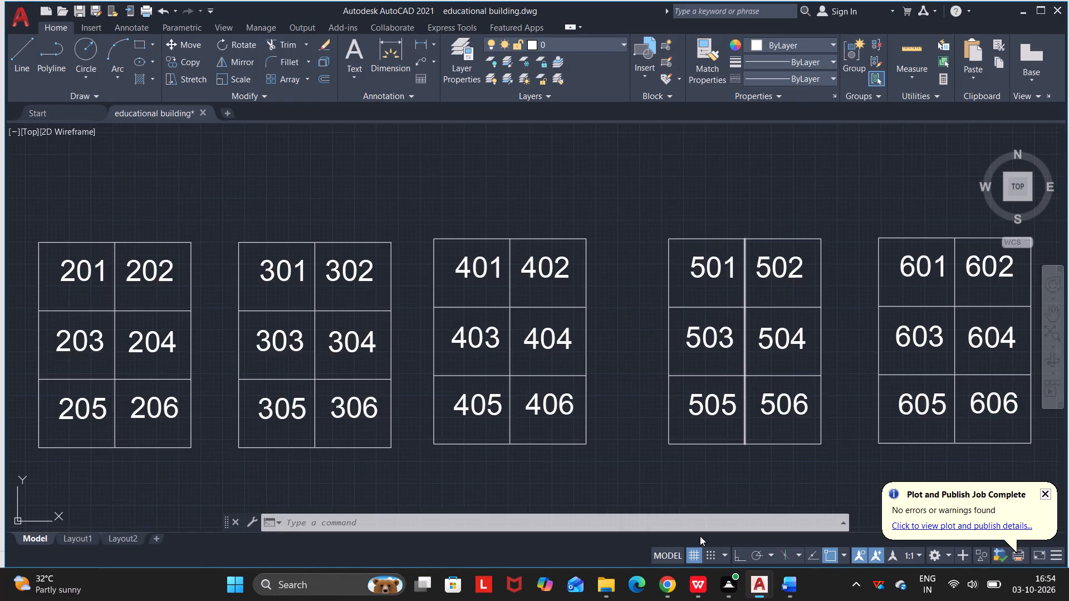
scroll(729, 377, "down", 3)
middle_click_drag(736, 354, 496, 342)
scroll(559, 346, "up", 3)
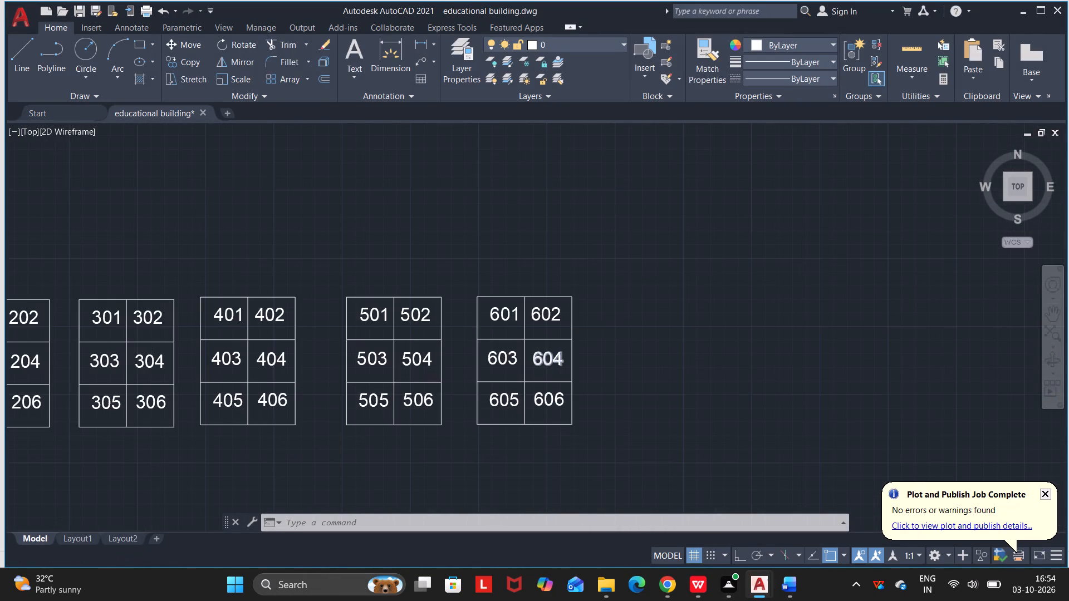
key("ctrl+p")
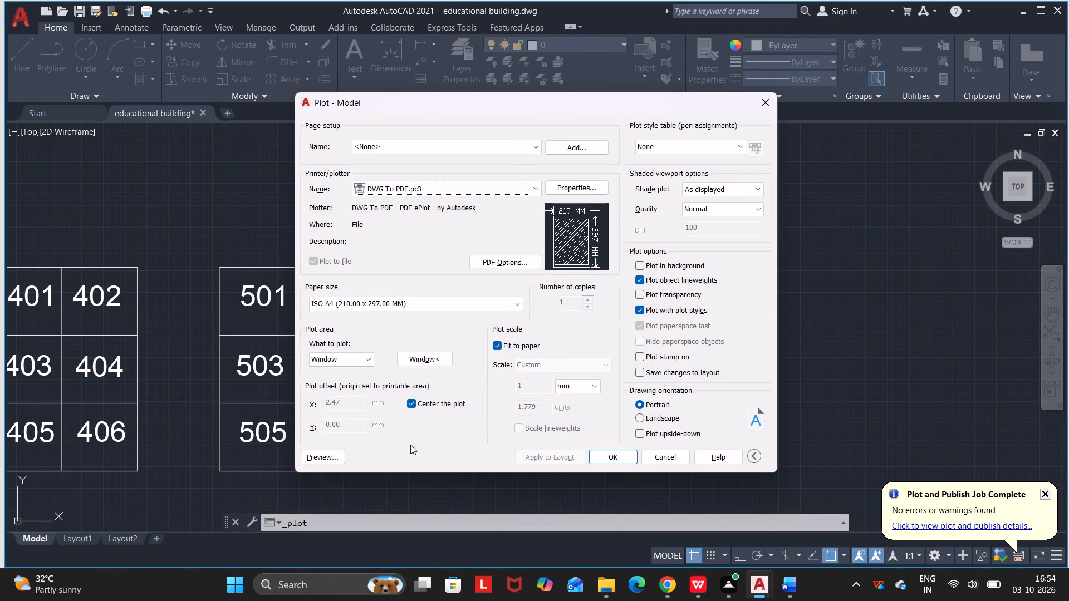
double_click(435, 355)
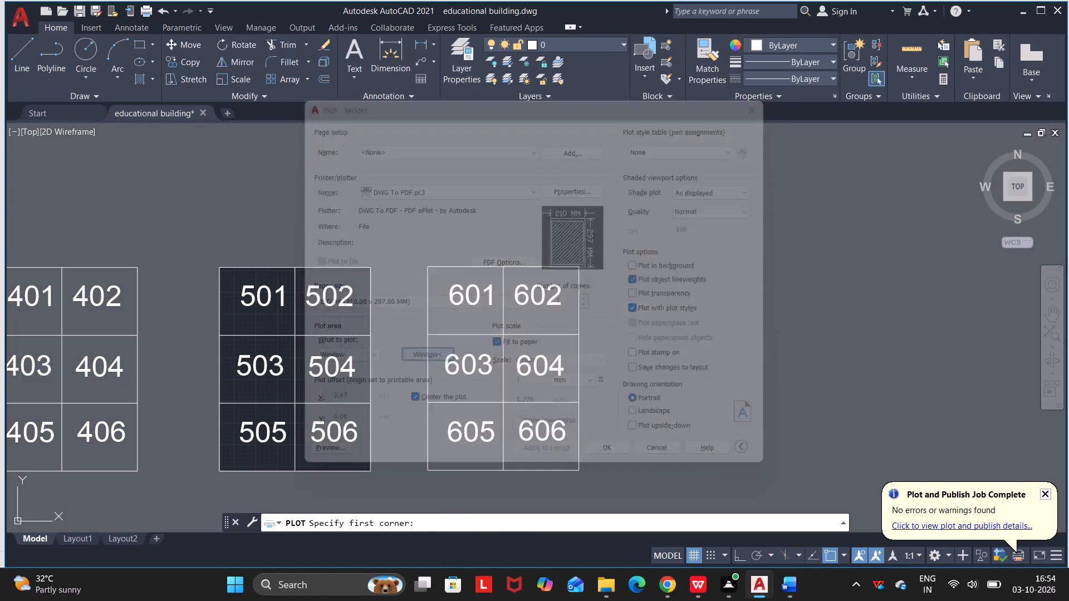
double_click(429, 268)
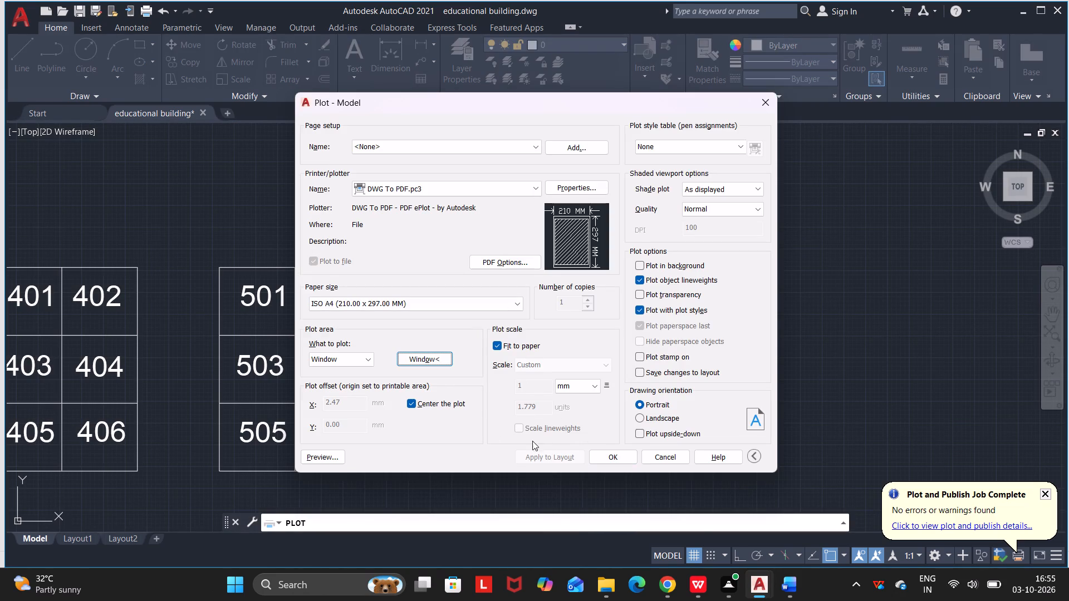
left_click(441, 358)
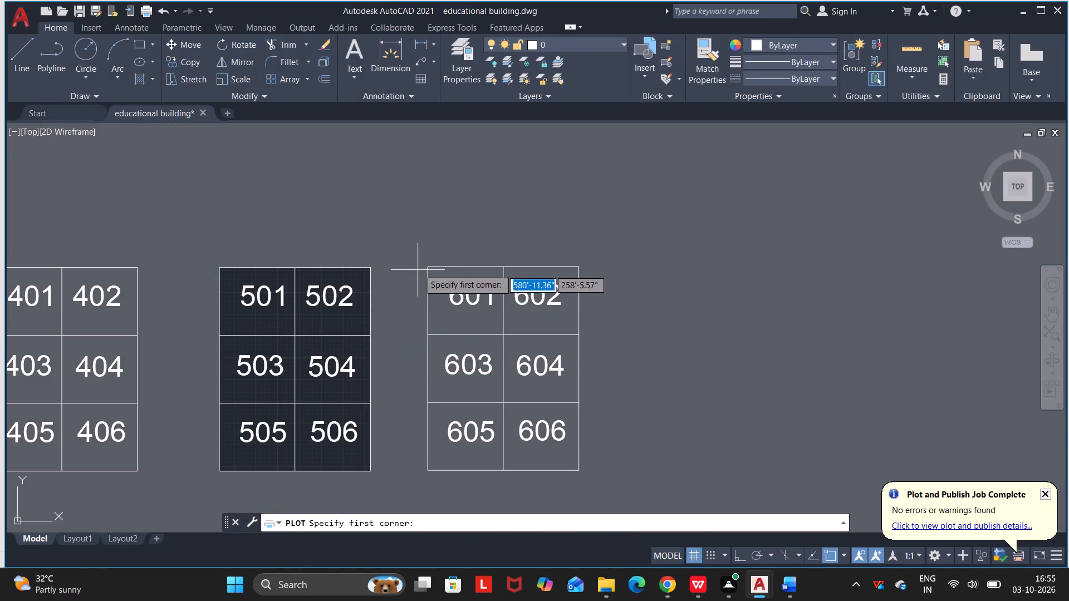
left_click(428, 267)
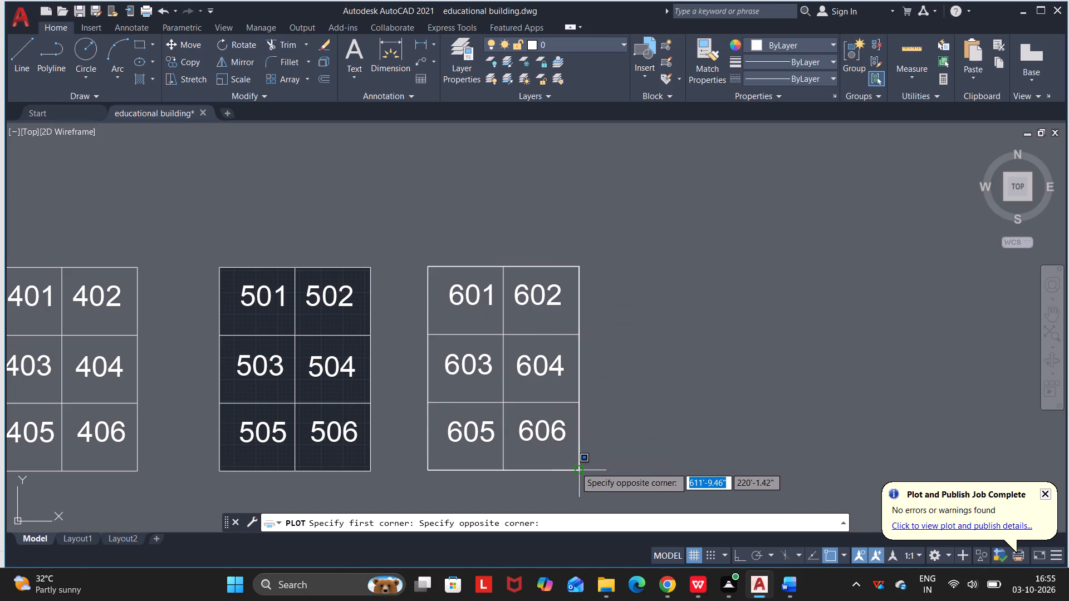
left_click(577, 469)
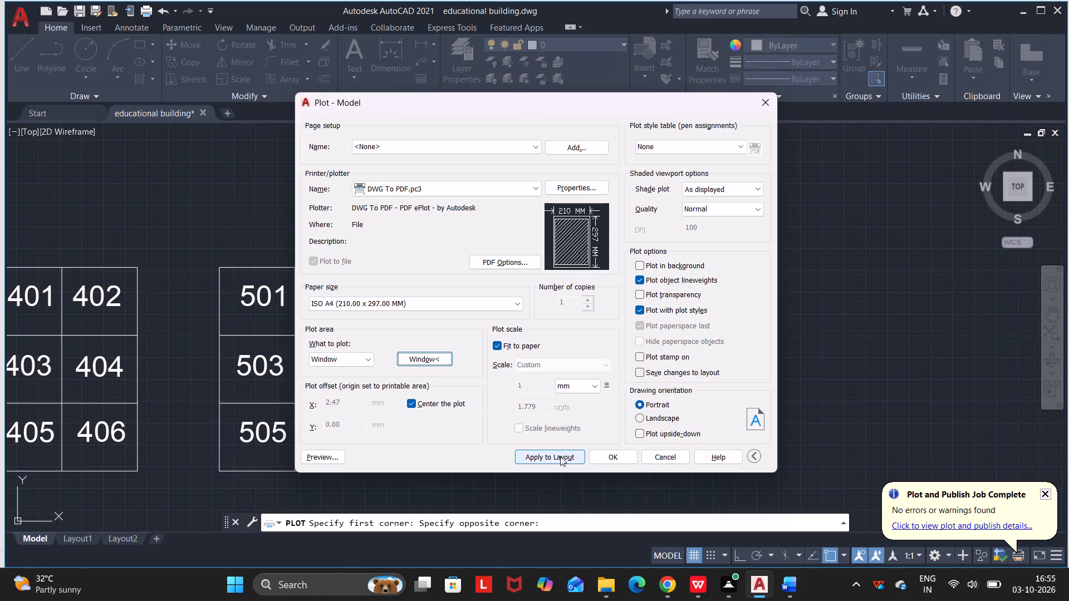
left_click(560, 456)
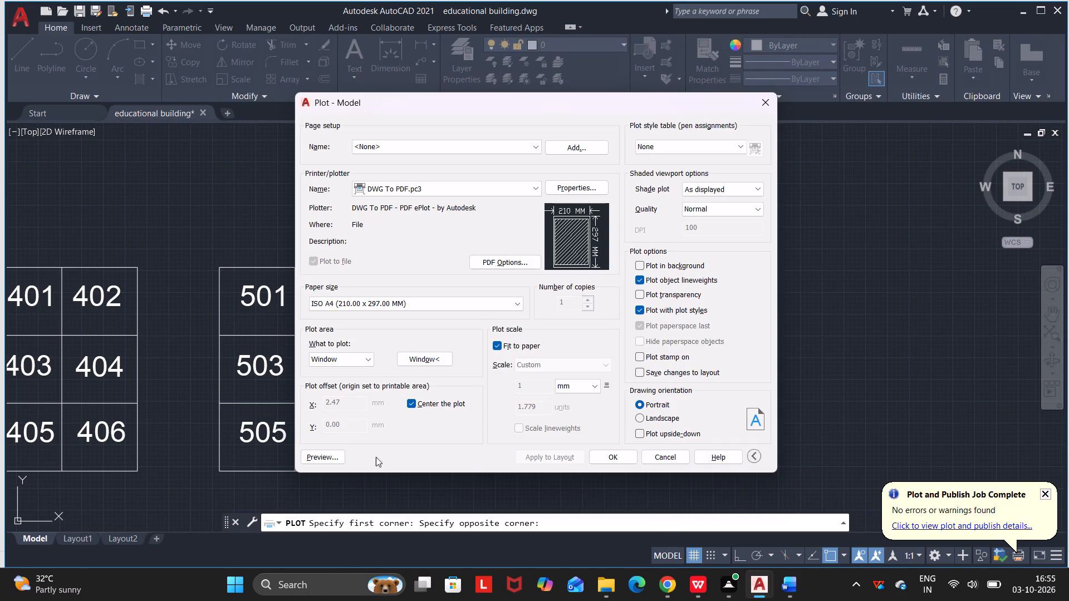
Preview the 601–606 table plot and save it as a PDF named 6 in Documents.
left_click(335, 450)
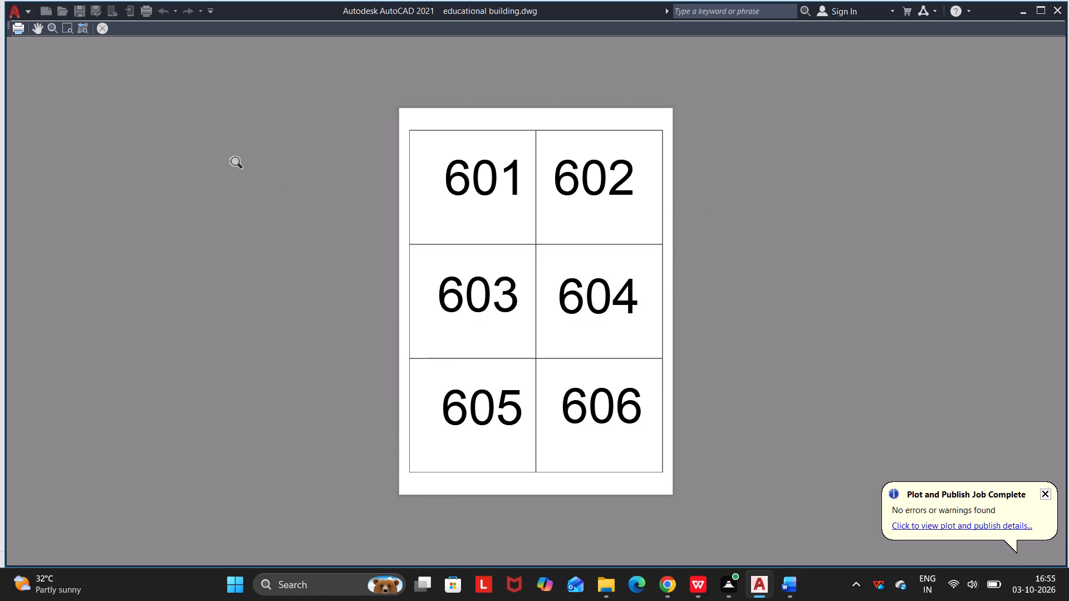
left_click(104, 28)
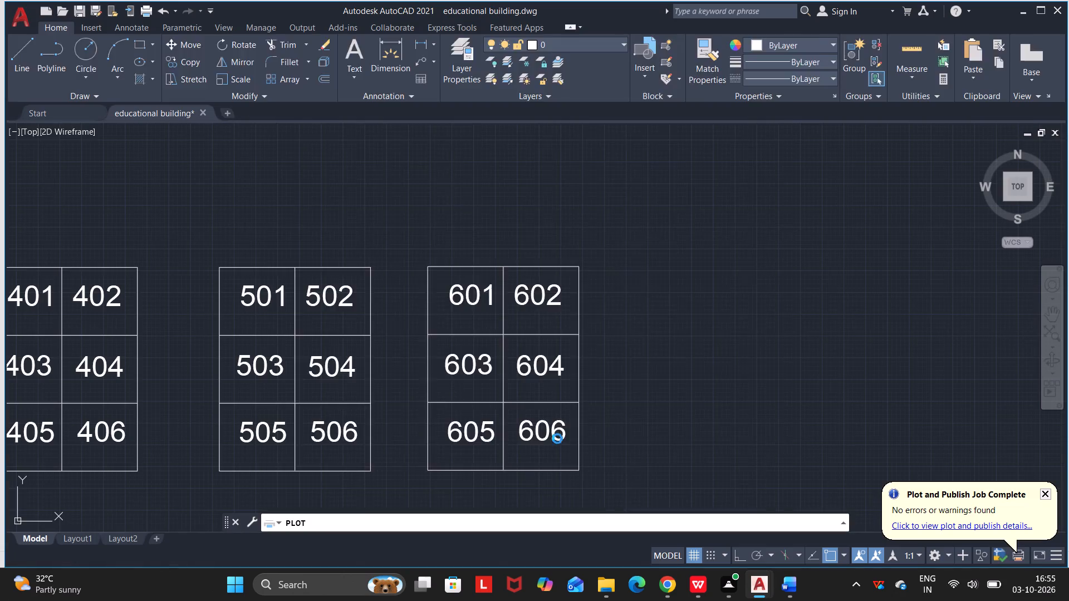
left_click(619, 455)
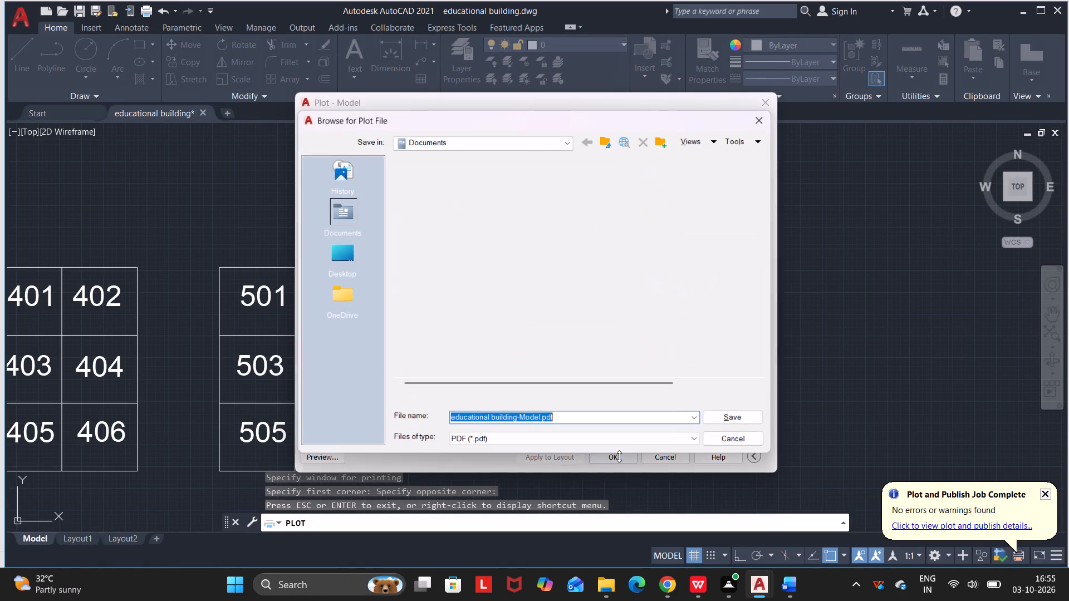
key("BackSpace")
key("6")
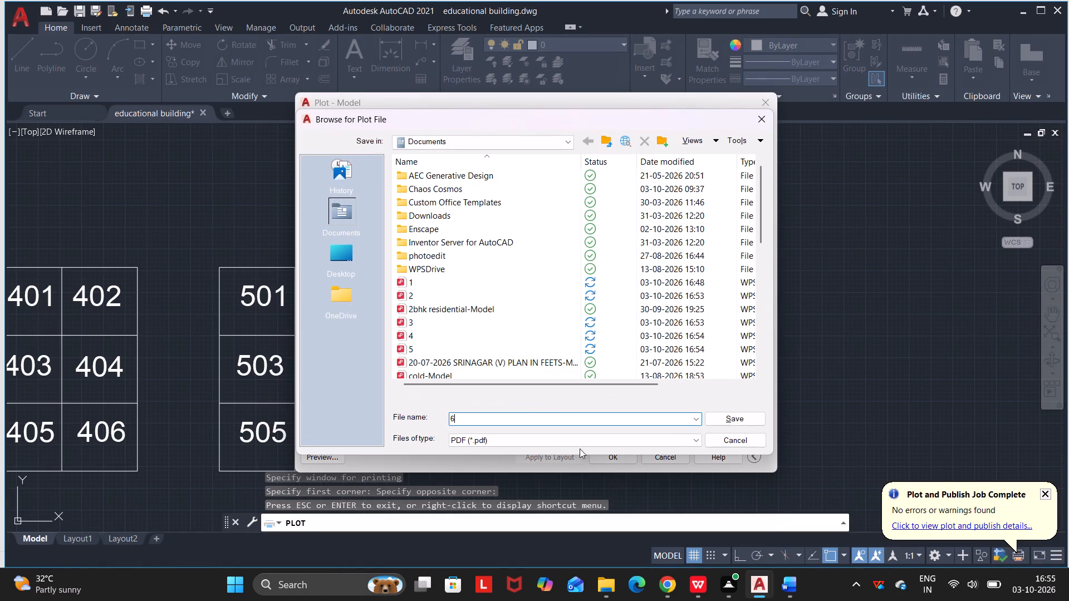
left_click(728, 422)
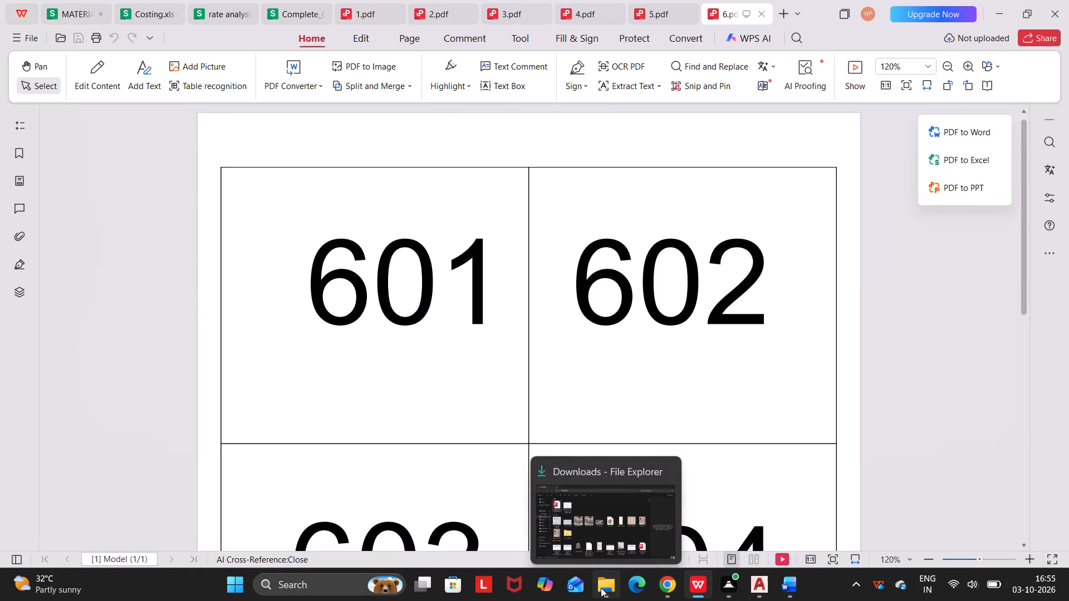
Switch to File Explorer and open the PDF named 1 from the Documents folder.
left_click(601, 544)
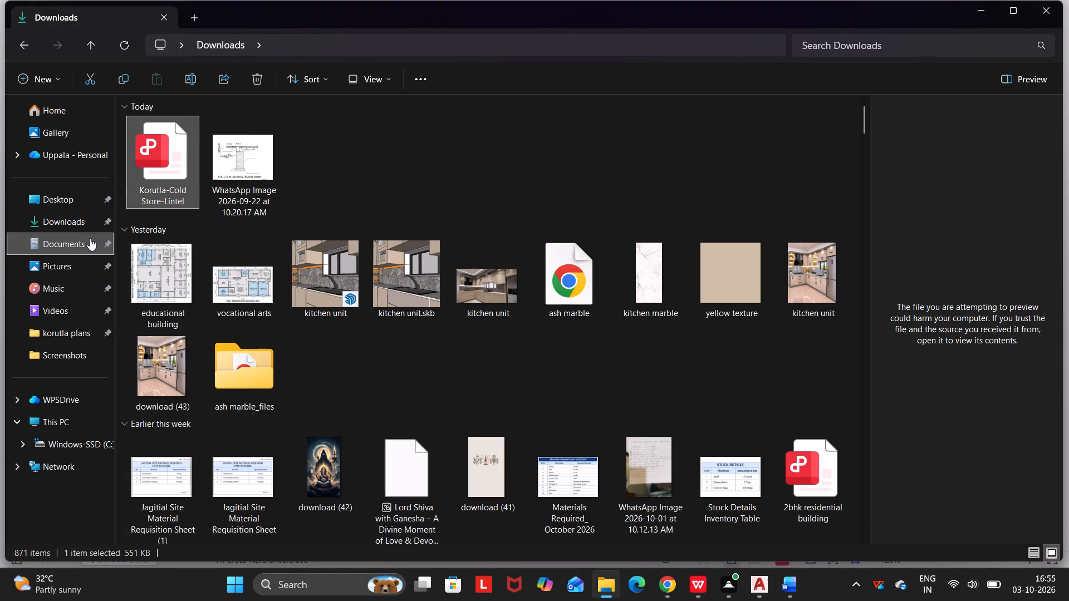
double_click(85, 230)
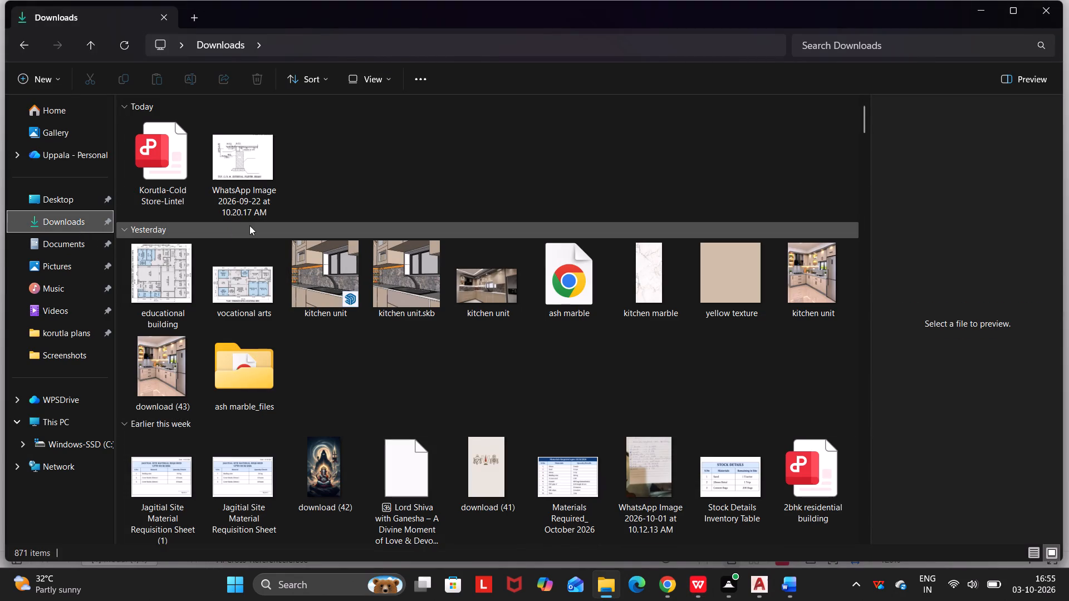
scroll(258, 229, "up", 7)
left_click(77, 217)
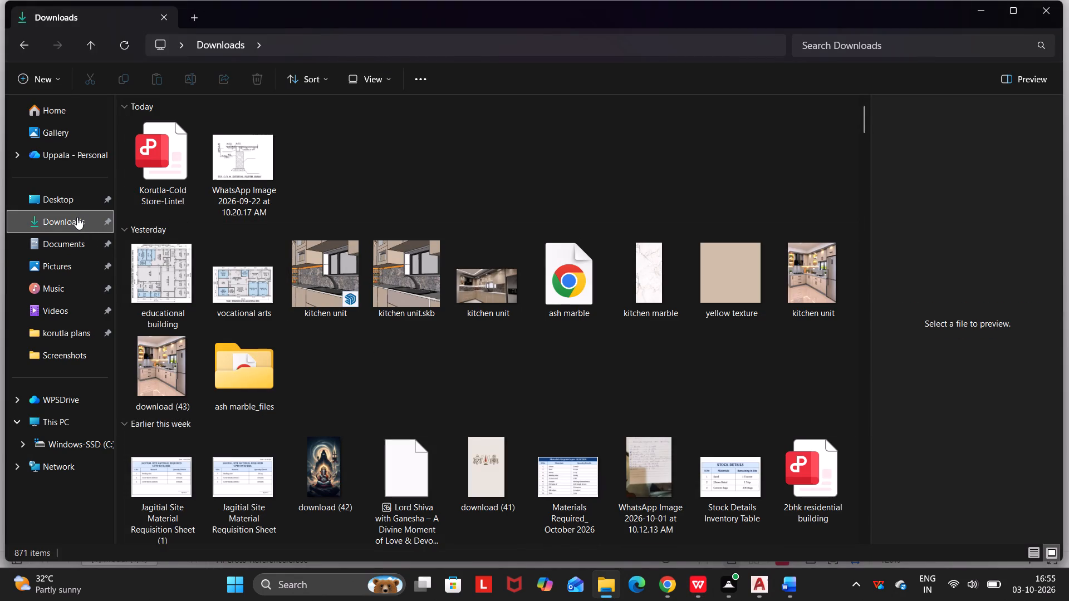
left_click(77, 217)
scroll(202, 209, "up", 7)
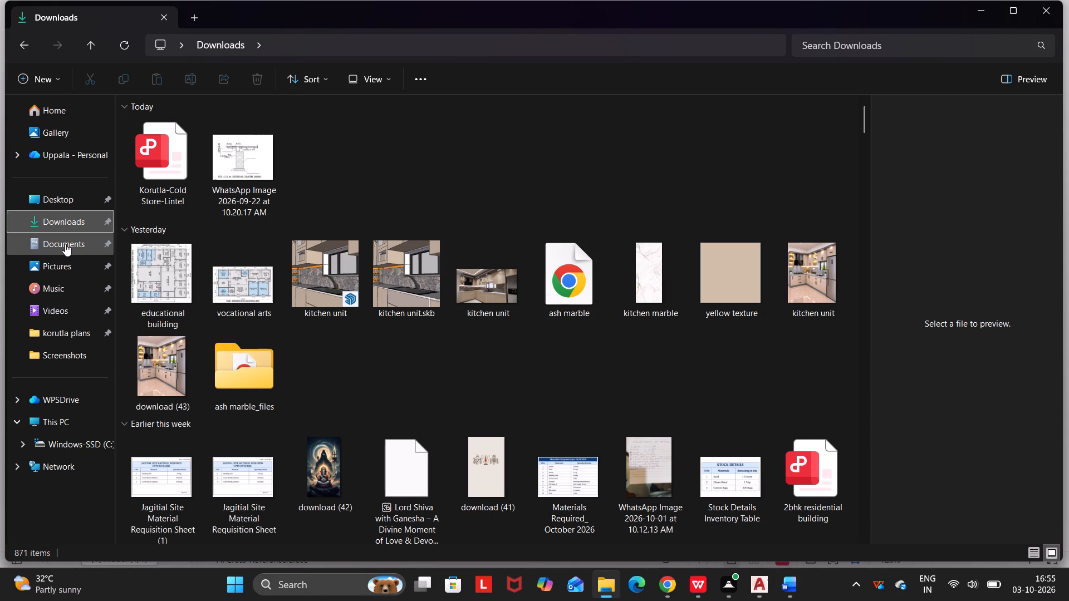
left_click(65, 244)
double_click(65, 228)
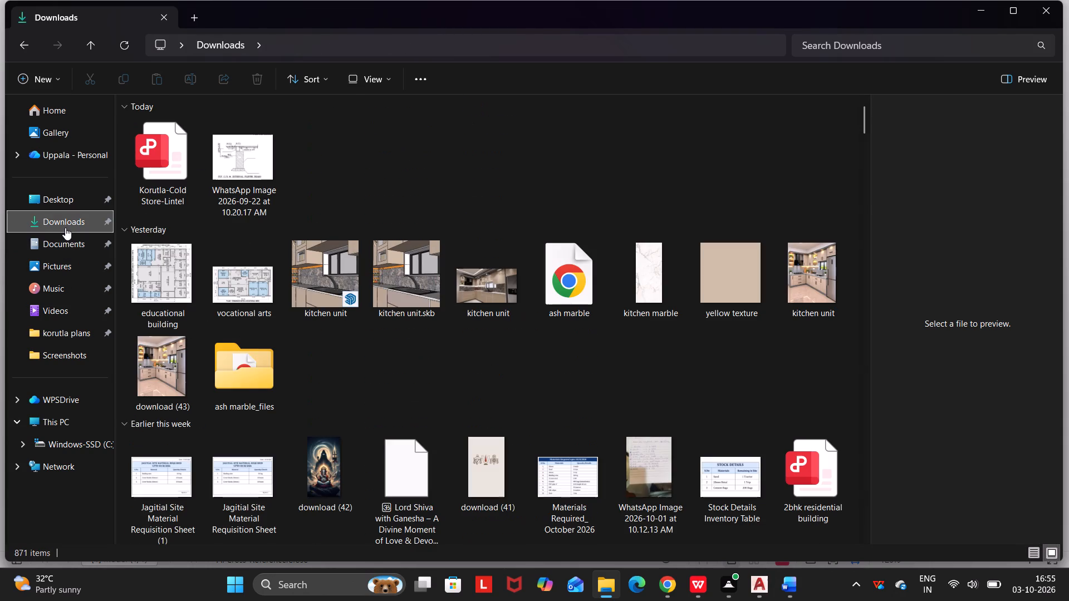
double_click(70, 247)
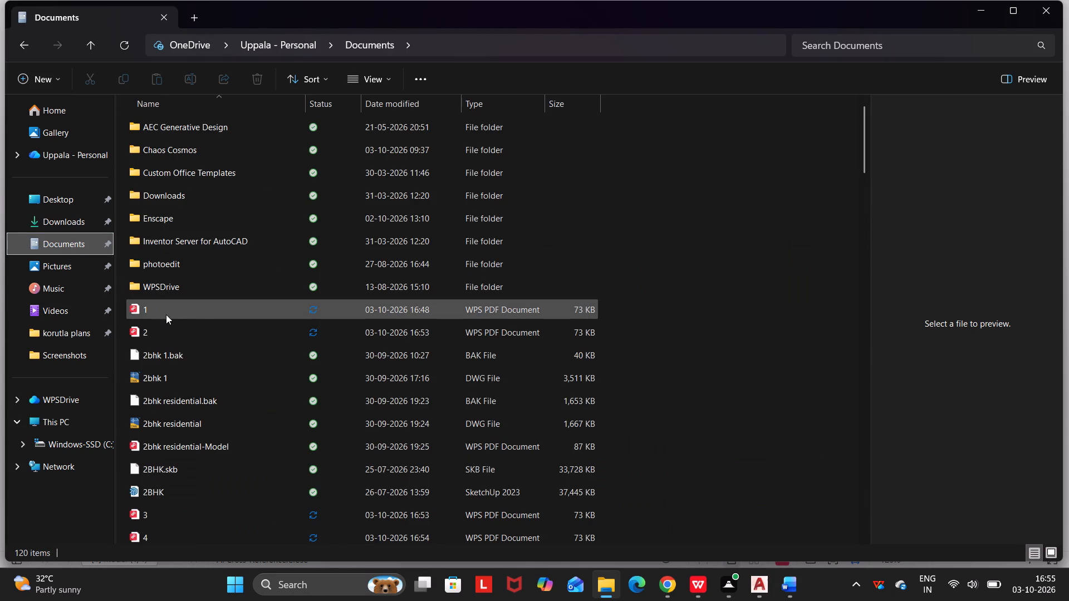
double_click(166, 313)
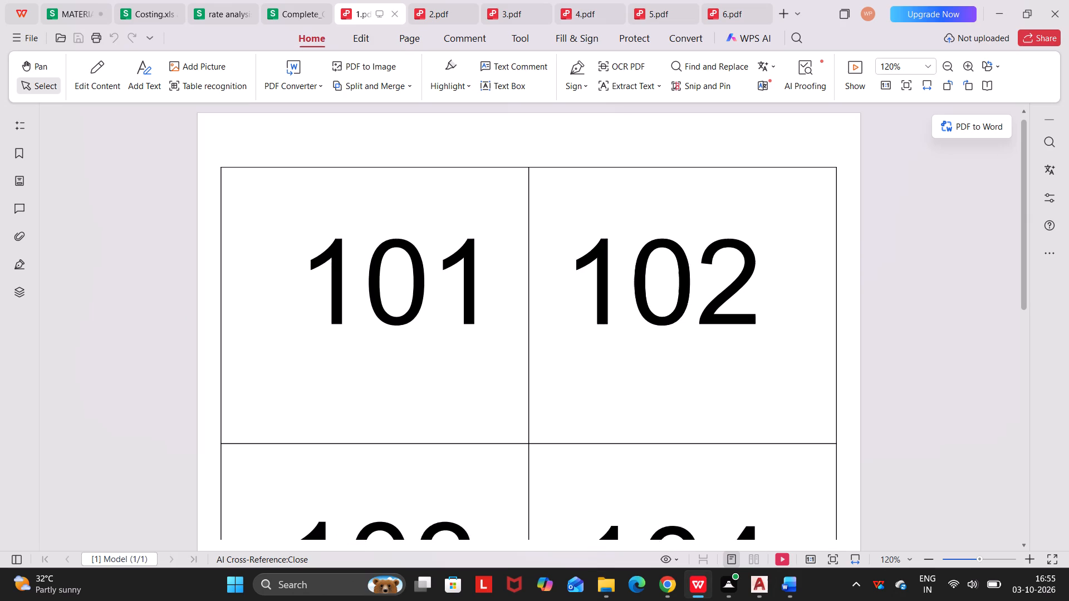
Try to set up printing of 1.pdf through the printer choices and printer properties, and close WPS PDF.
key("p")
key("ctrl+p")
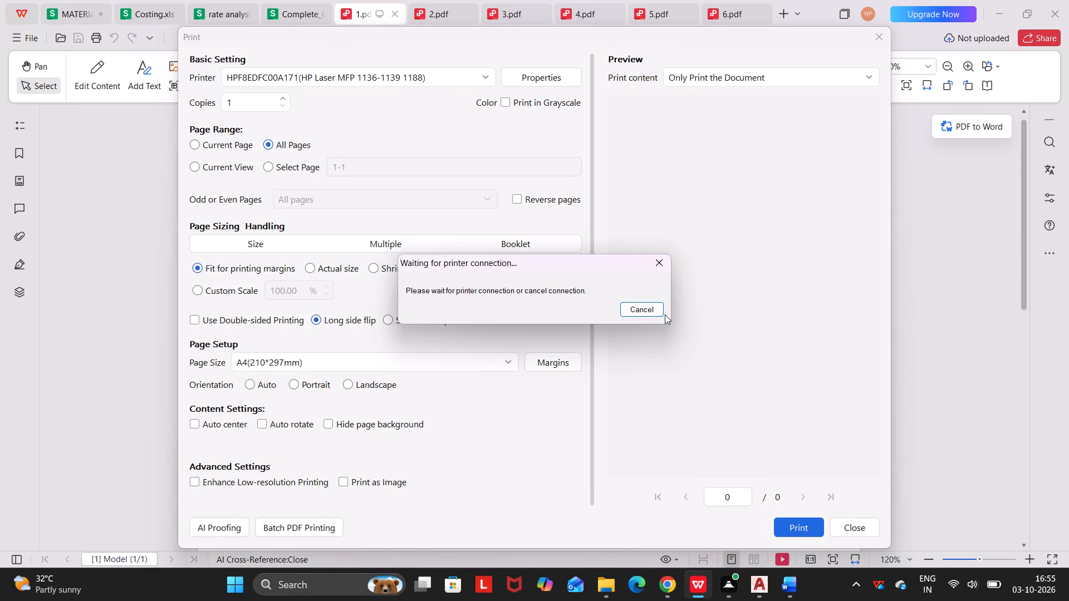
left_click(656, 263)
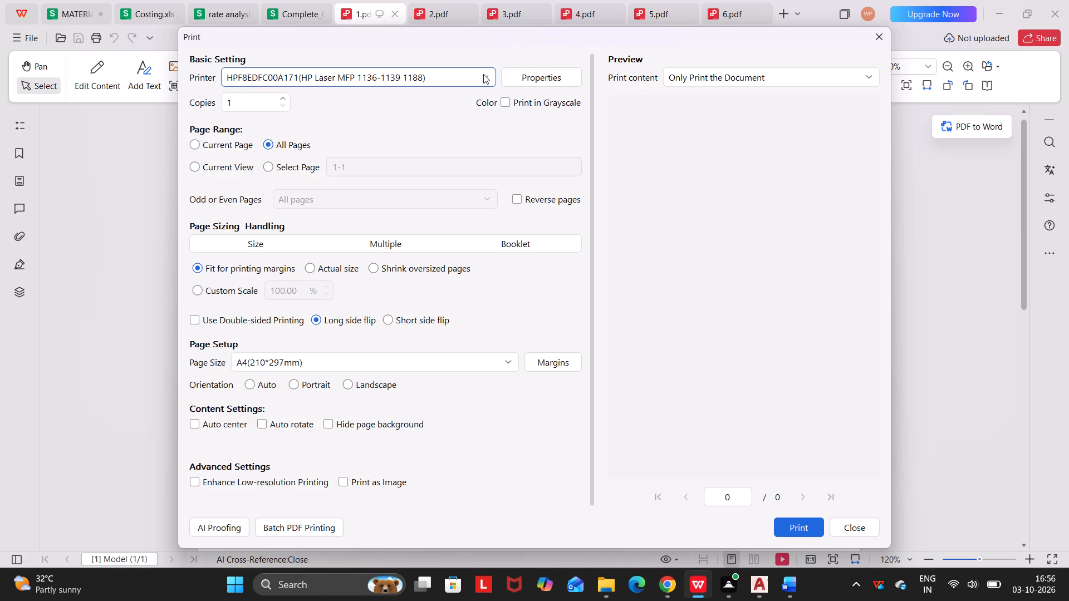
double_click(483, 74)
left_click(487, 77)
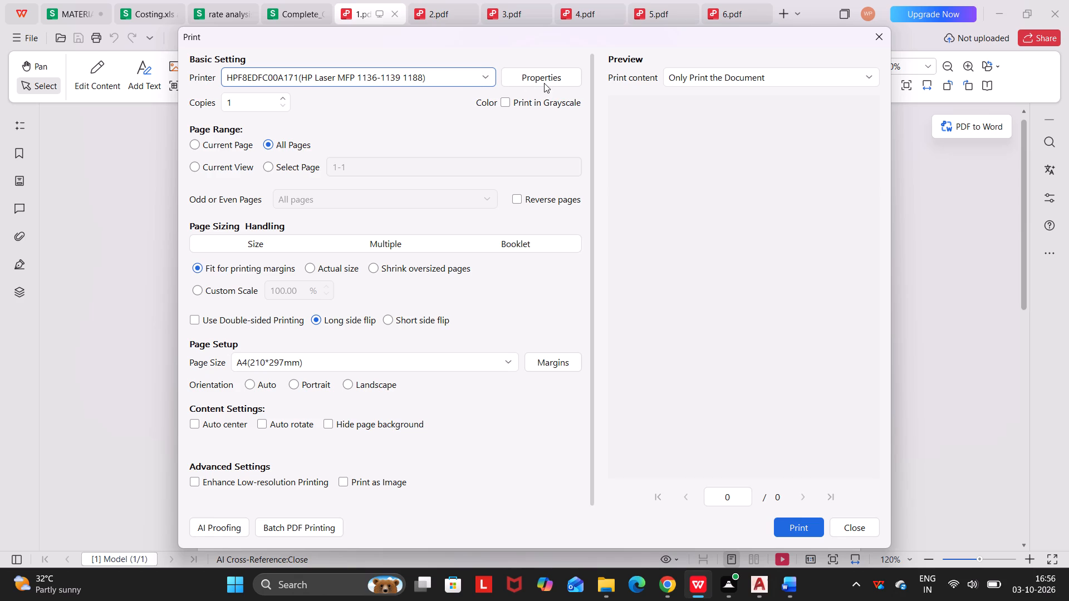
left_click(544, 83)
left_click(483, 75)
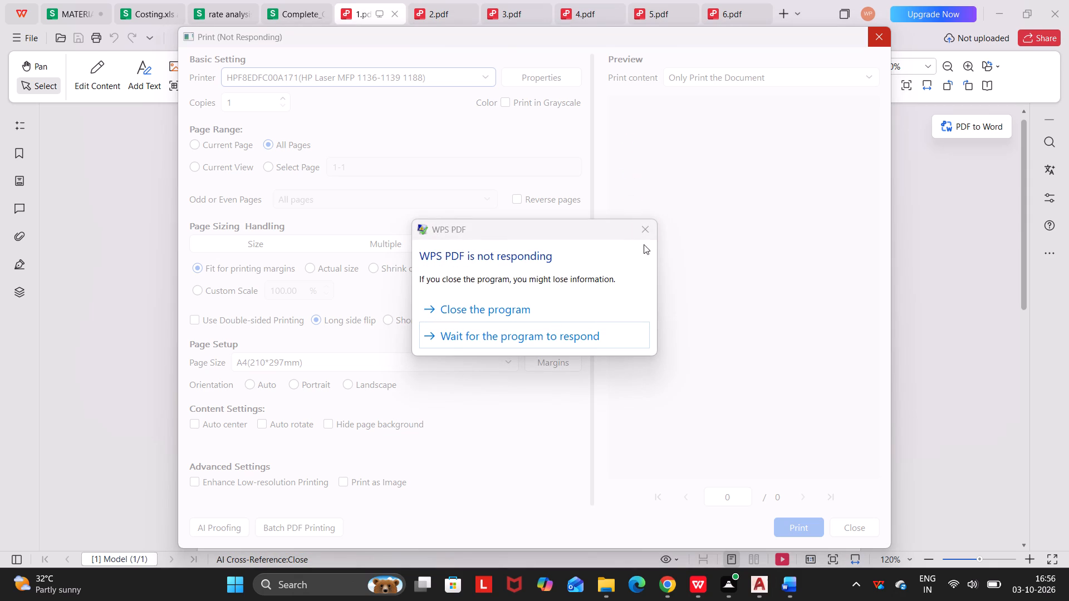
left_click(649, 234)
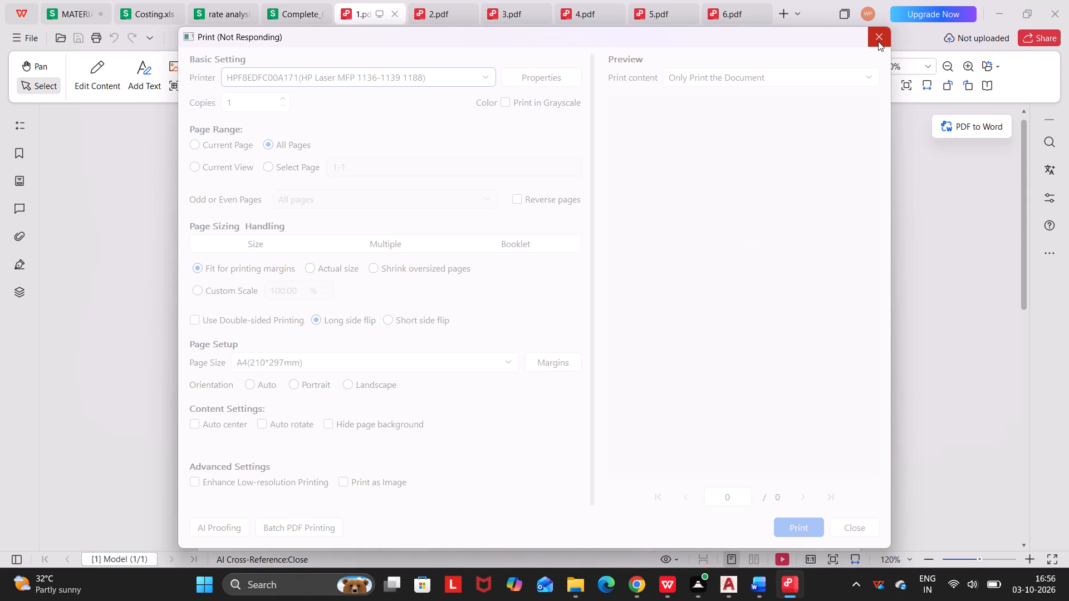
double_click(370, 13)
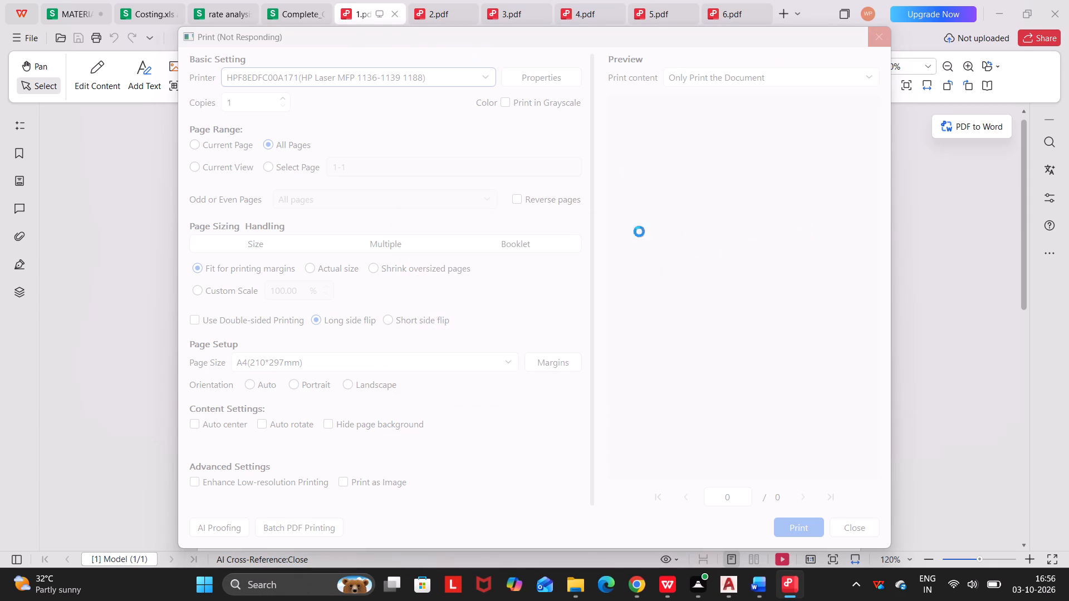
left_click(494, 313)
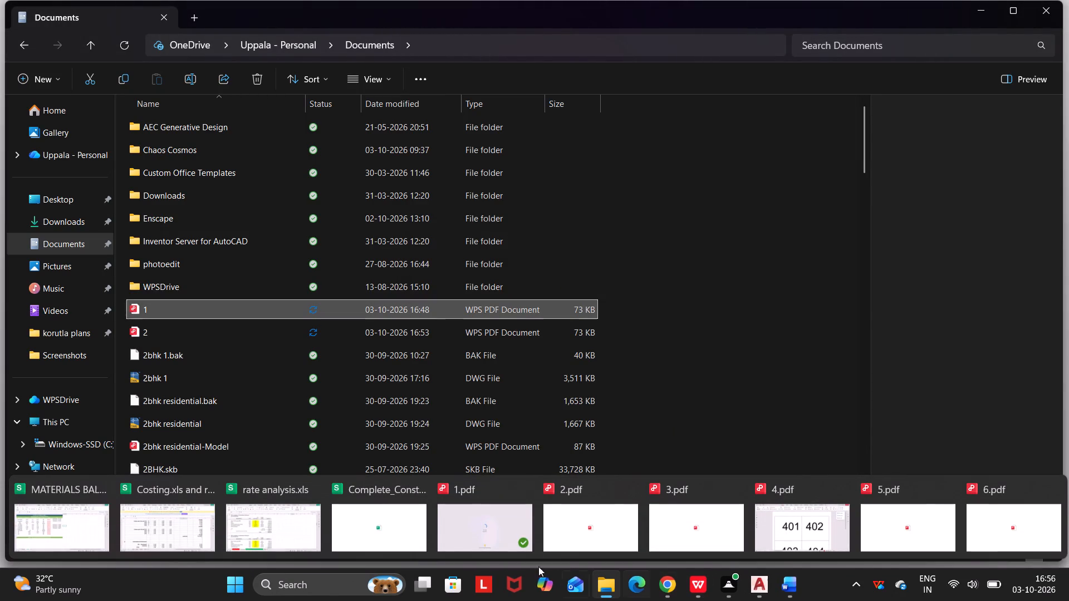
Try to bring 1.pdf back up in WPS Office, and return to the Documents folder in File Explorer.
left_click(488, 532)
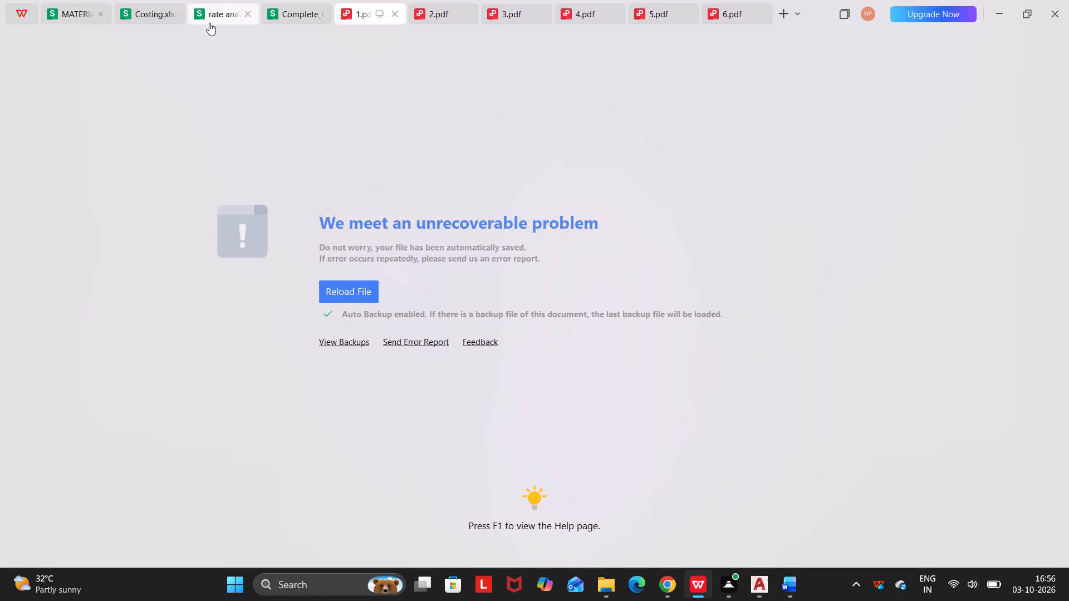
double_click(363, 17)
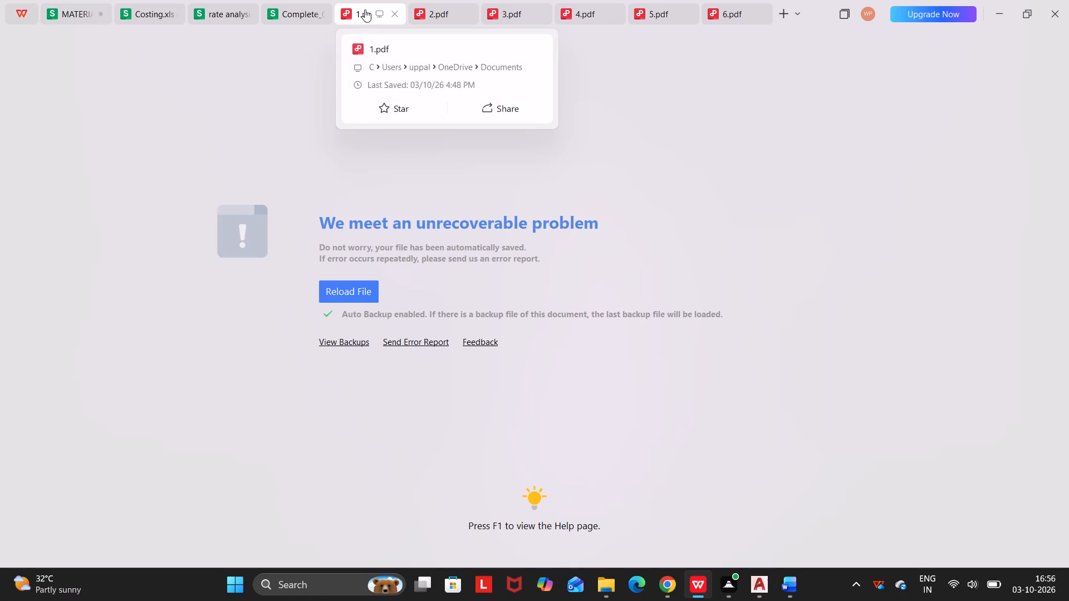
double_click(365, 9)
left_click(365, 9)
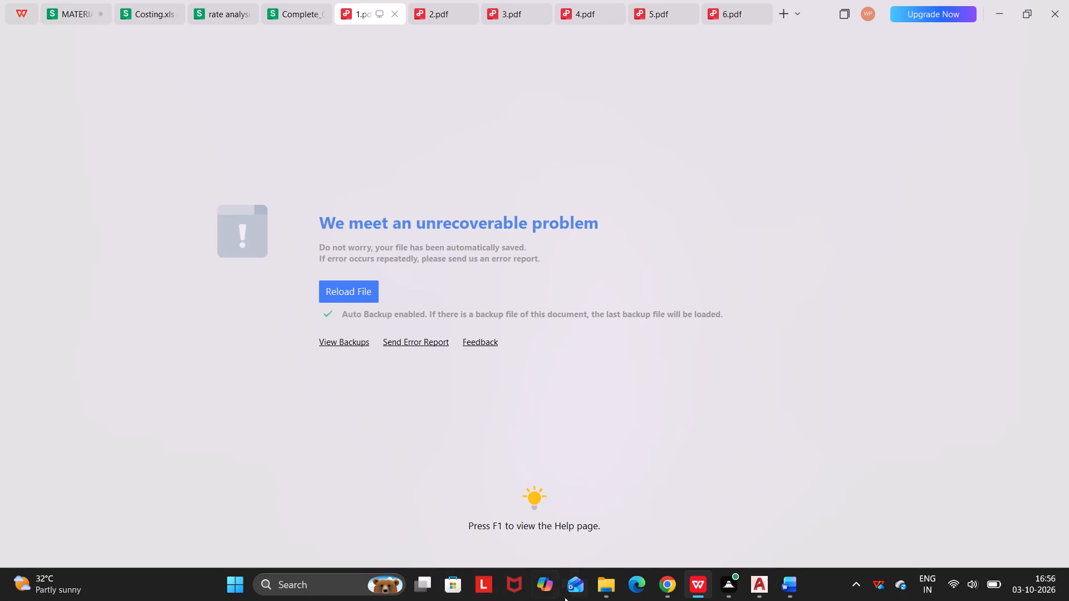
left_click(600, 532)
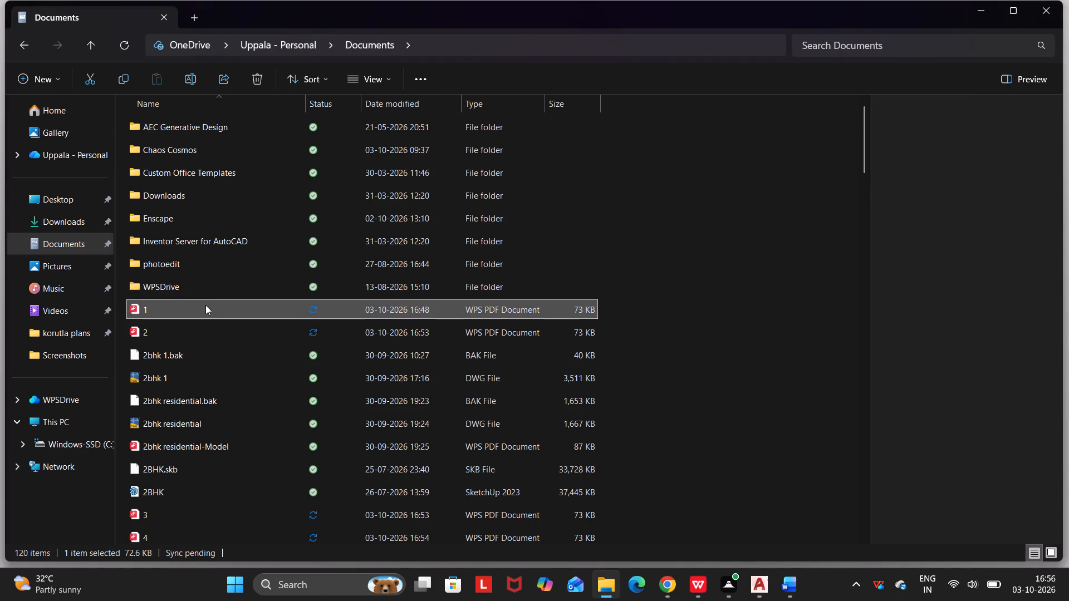
Open the PDF named 1 from Documents in WPS Office, switch to 2.pdf and reload it.
double_click(205, 305)
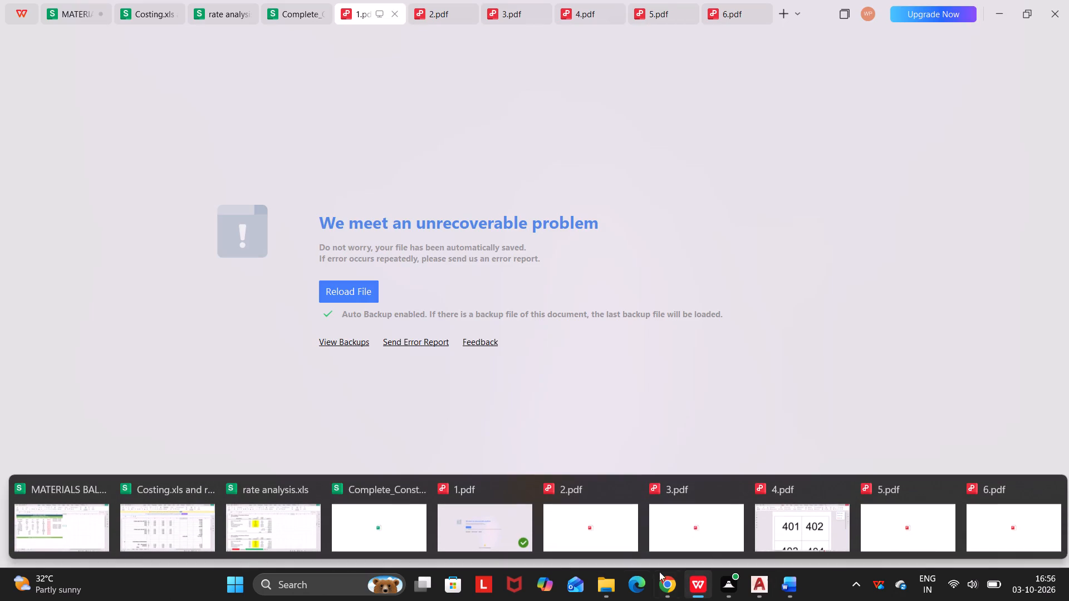
left_click(581, 529)
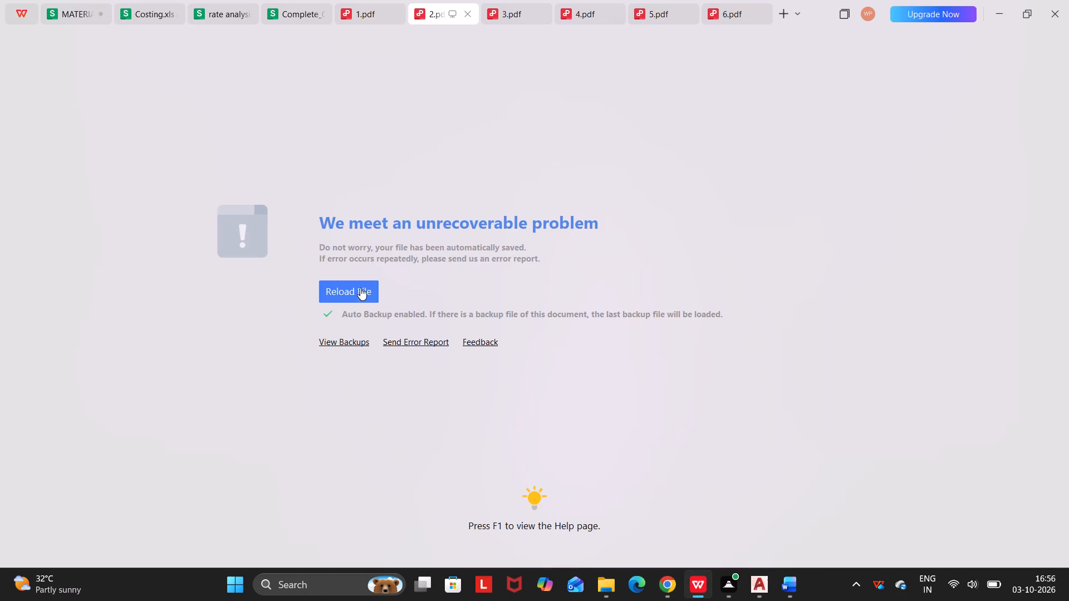
left_click(360, 287)
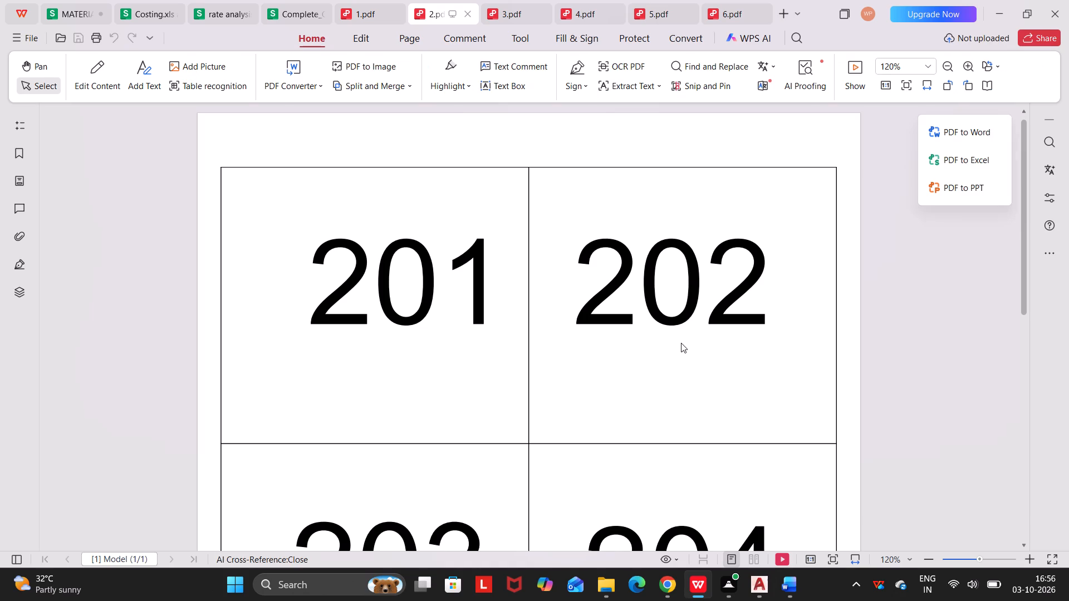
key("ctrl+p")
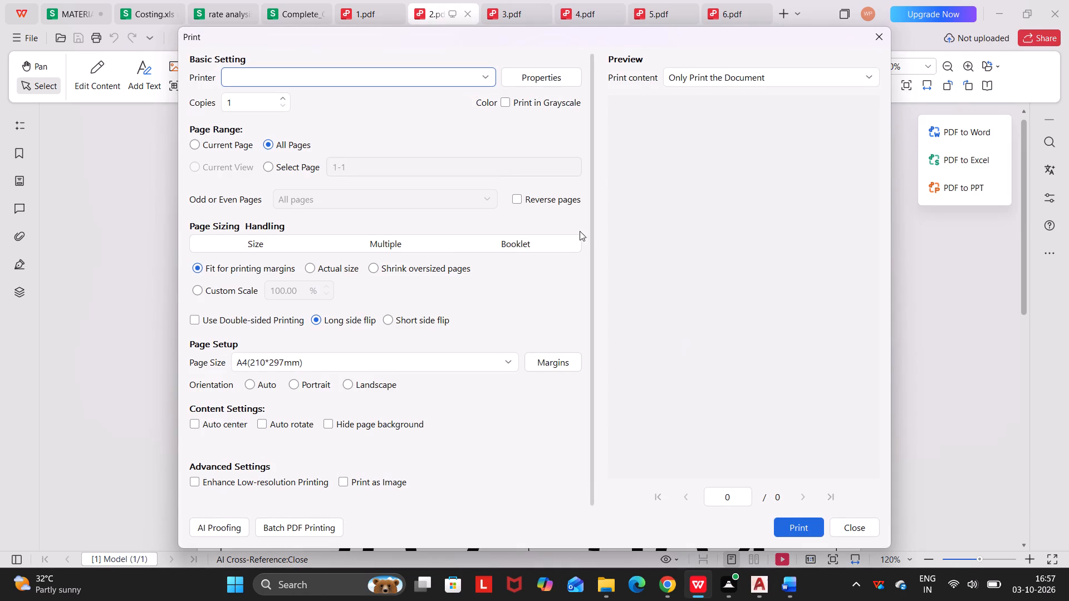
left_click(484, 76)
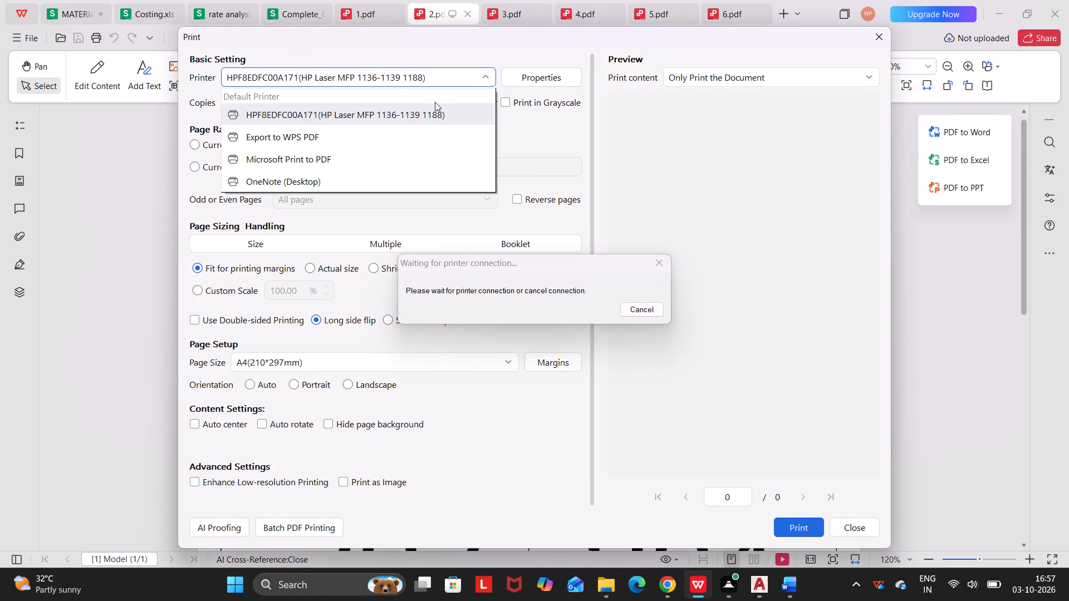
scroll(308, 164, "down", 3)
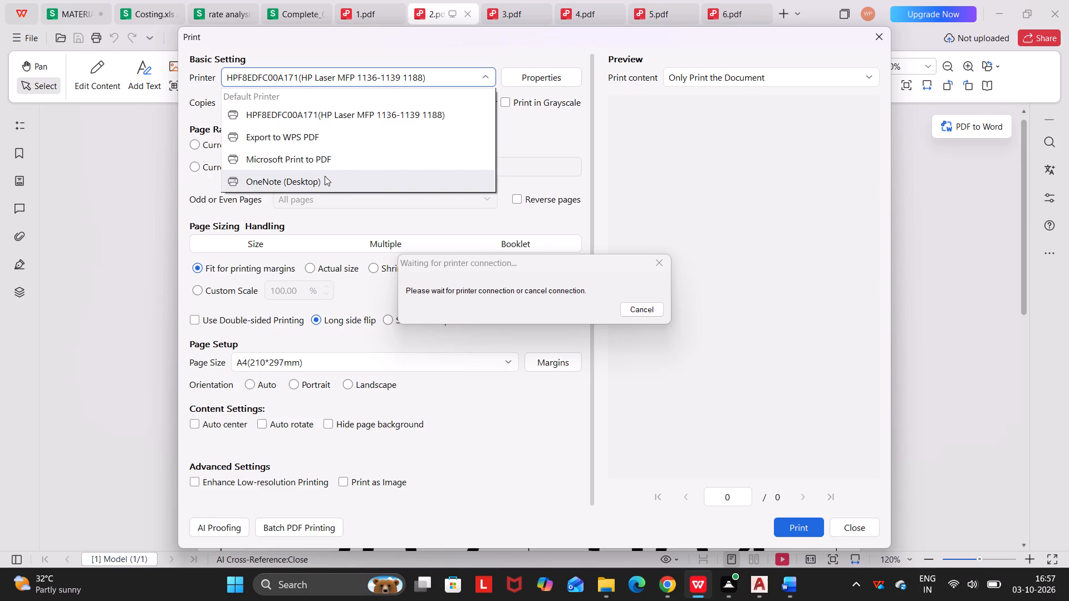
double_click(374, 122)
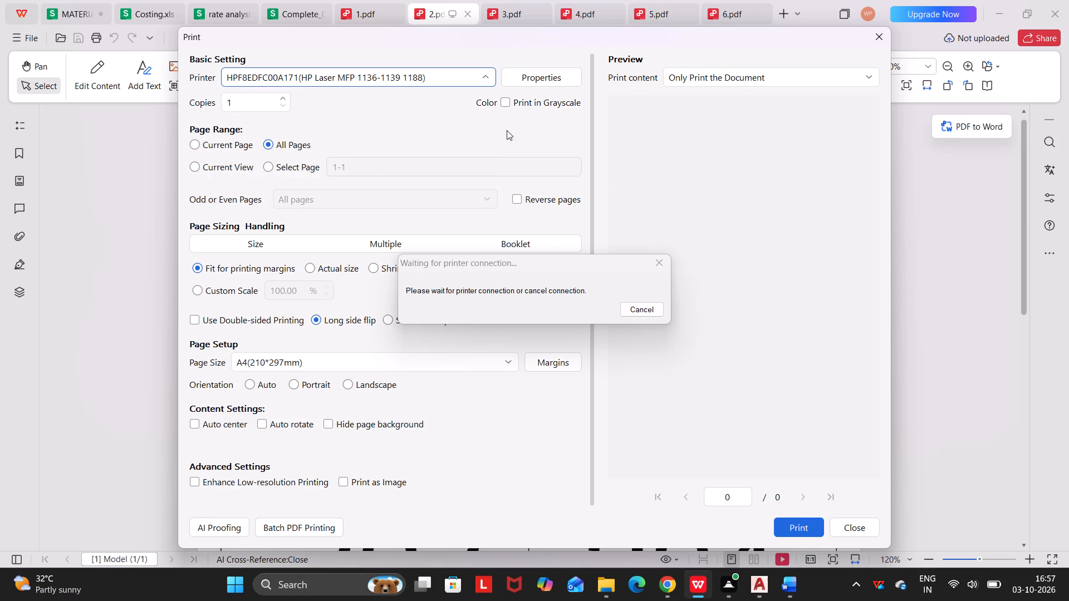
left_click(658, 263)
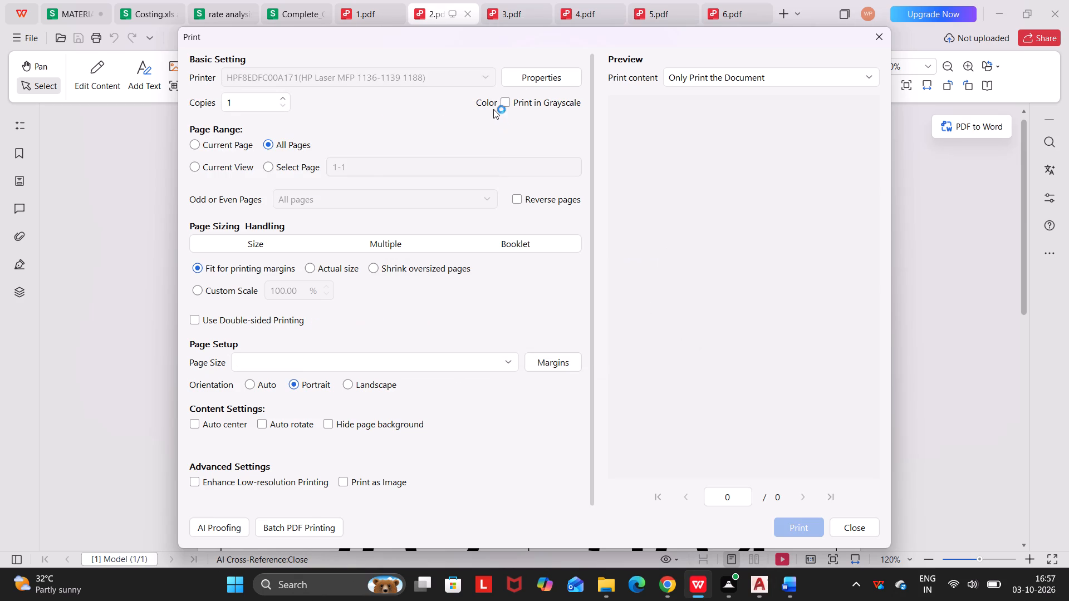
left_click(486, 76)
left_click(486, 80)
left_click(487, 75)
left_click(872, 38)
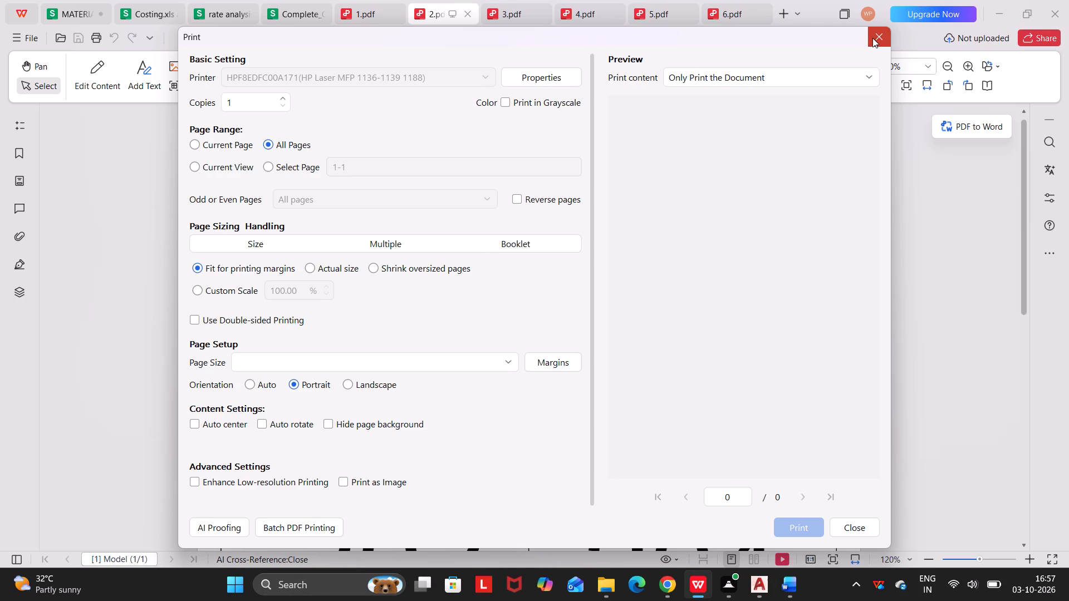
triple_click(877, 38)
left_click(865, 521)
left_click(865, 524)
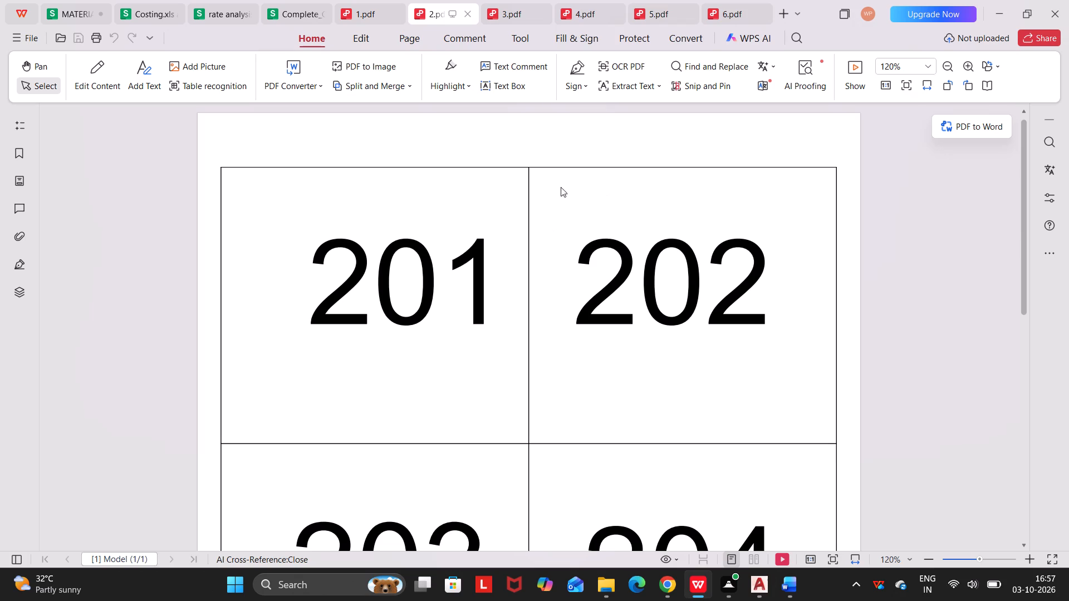
Reopen the print setup for 2.pdf and review the available printers and the HP Laser MFP's paper and quality properties.
key("ctrl+p")
left_click(486, 73)
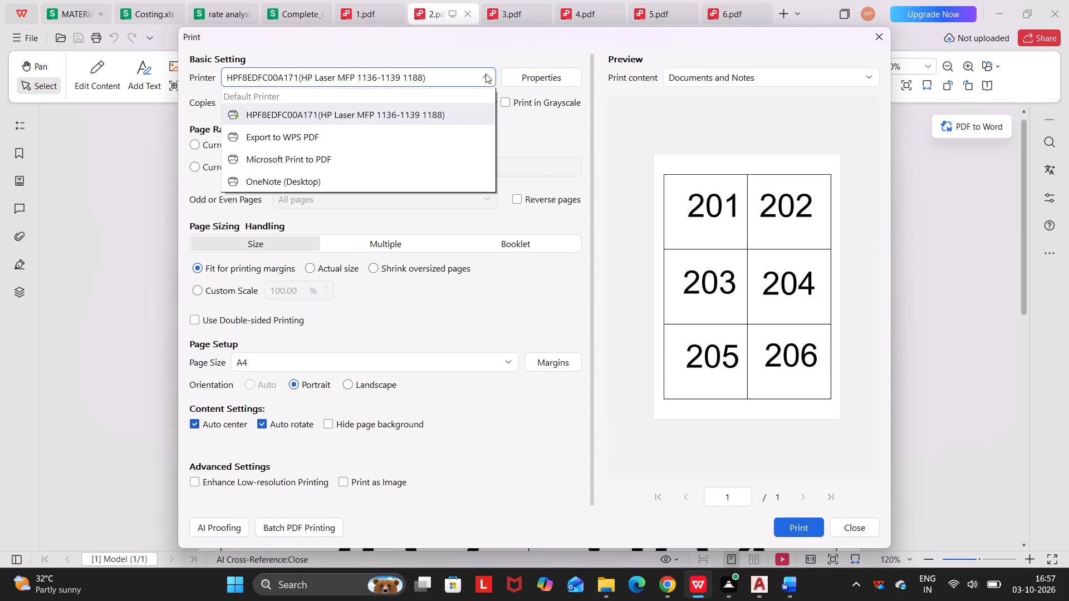
scroll(347, 160, "down", 2)
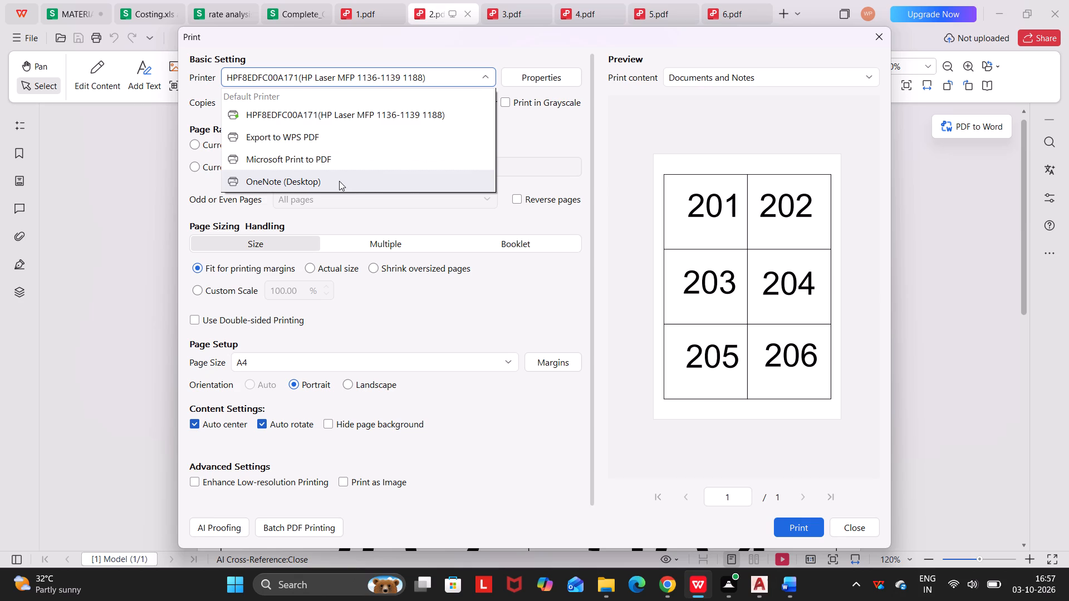
left_click(456, 45)
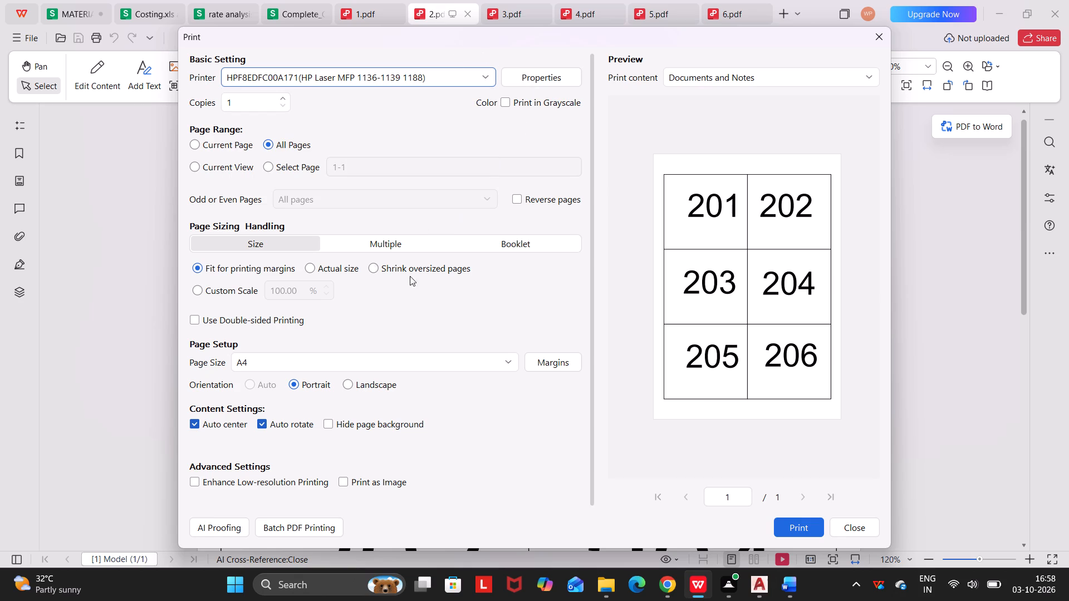
scroll(410, 287, "down", 3)
left_click(504, 80)
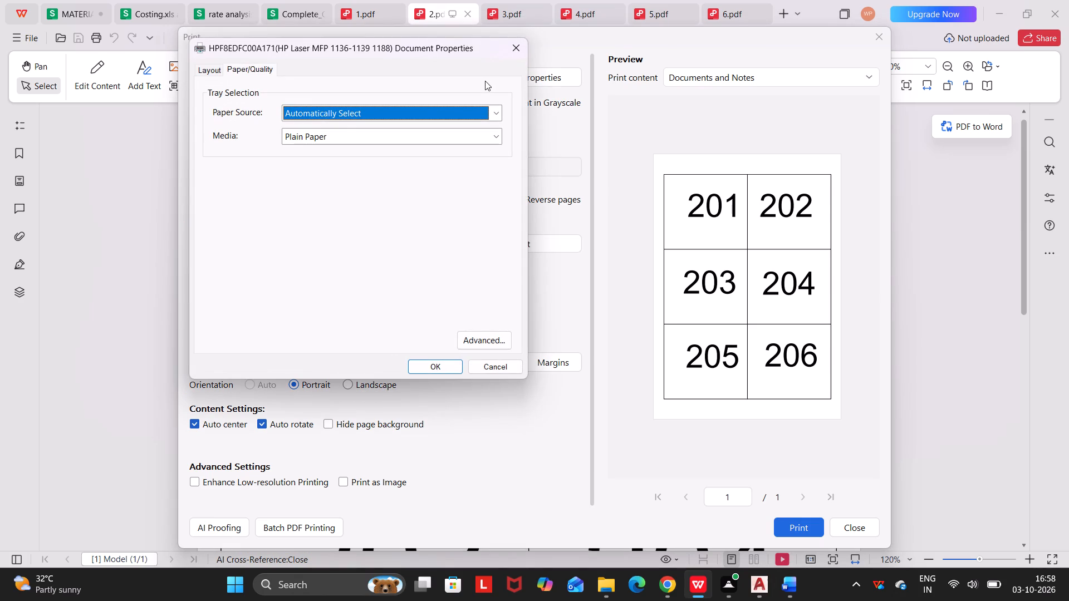
double_click(517, 51)
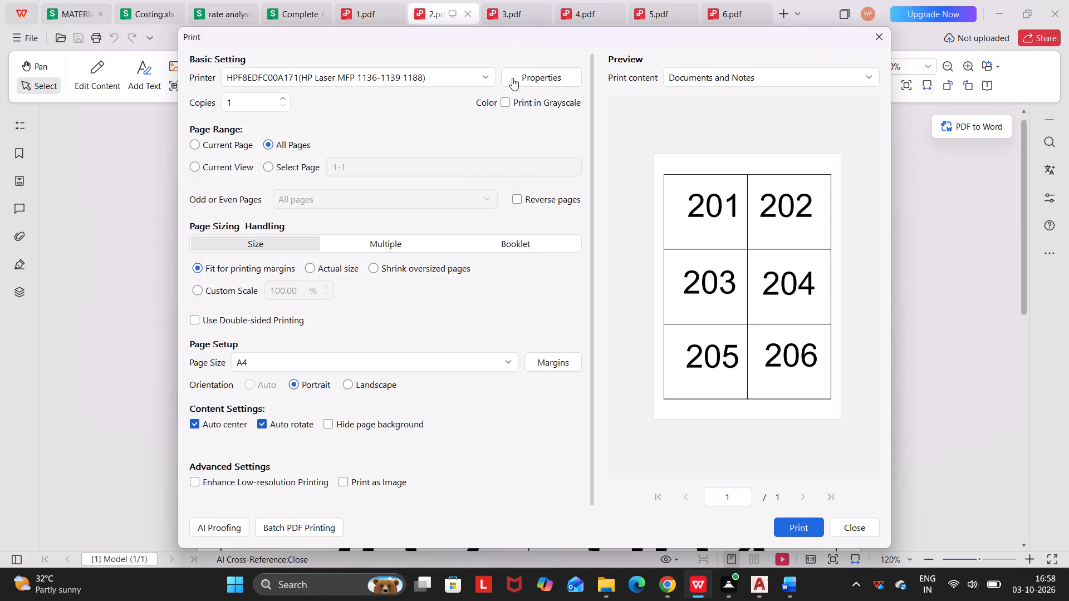
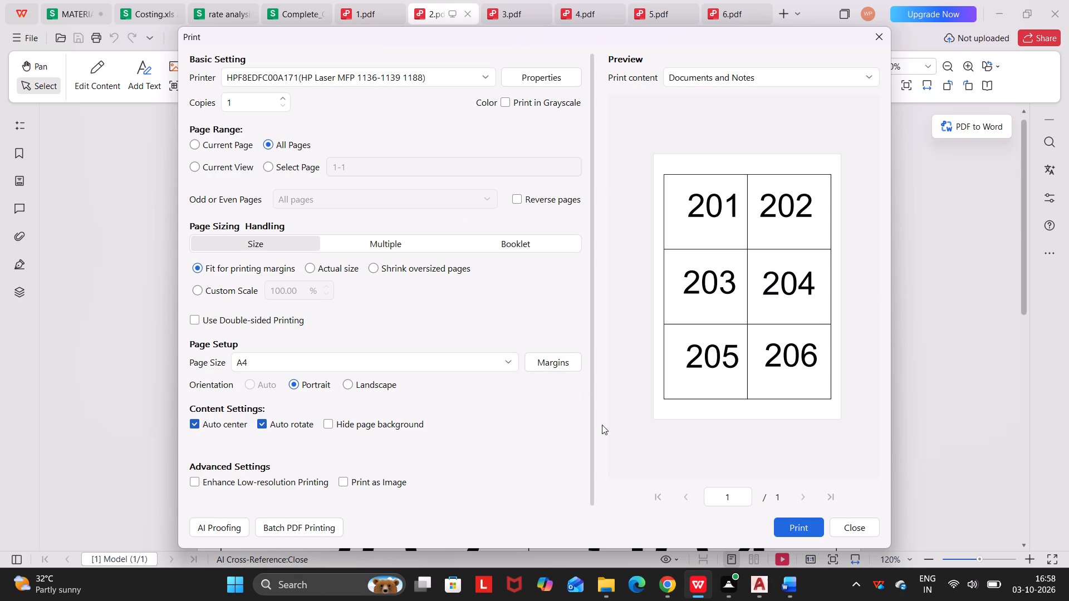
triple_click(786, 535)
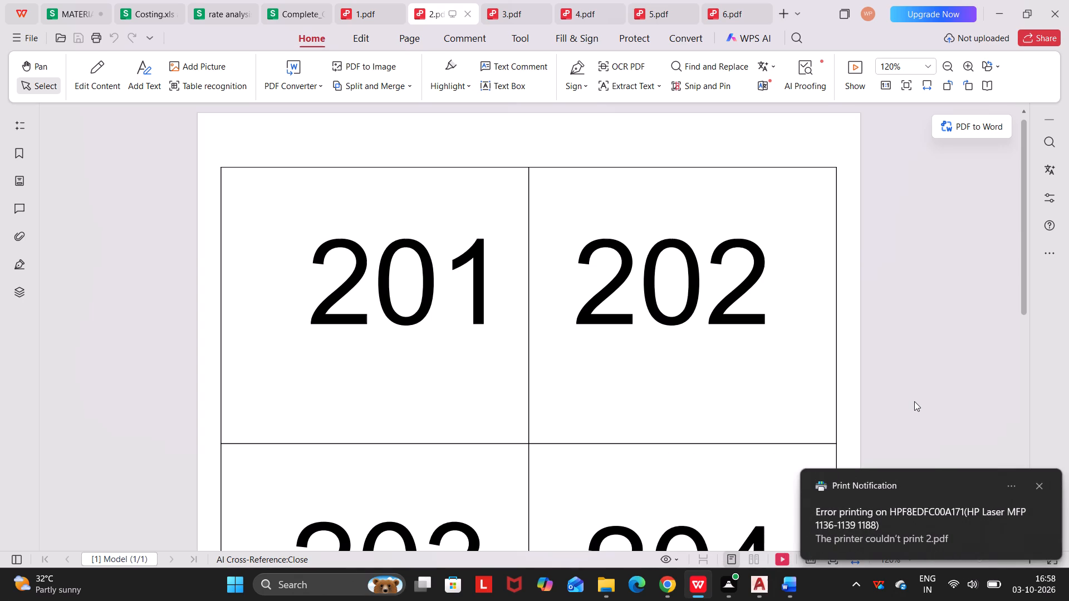
Reopen the print setup for 2.pdf, check which printers are available, and close it without printing.
key("ctrl+p")
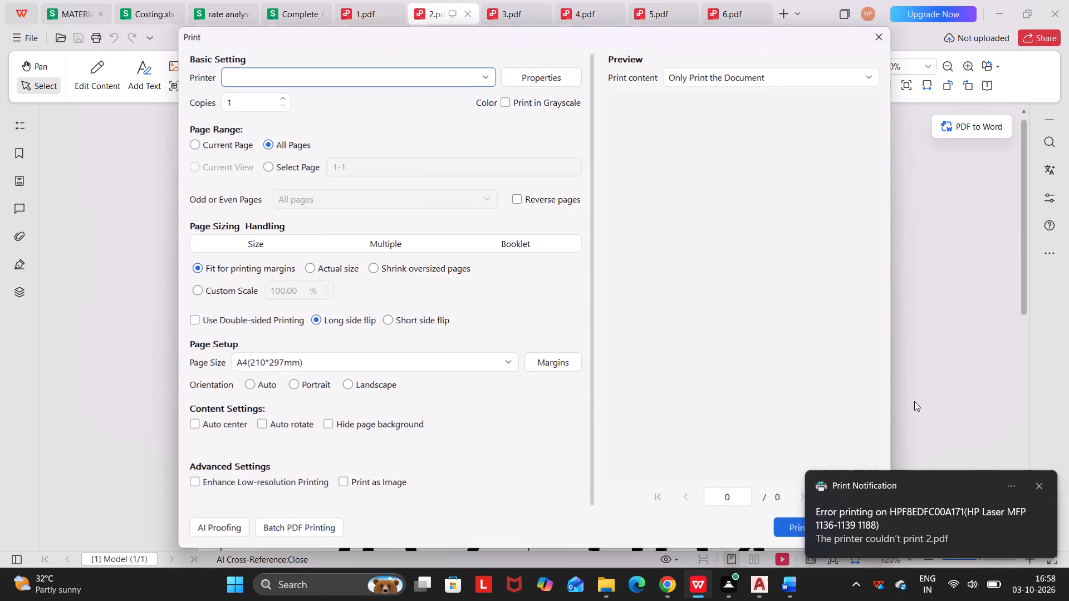
double_click(650, 171)
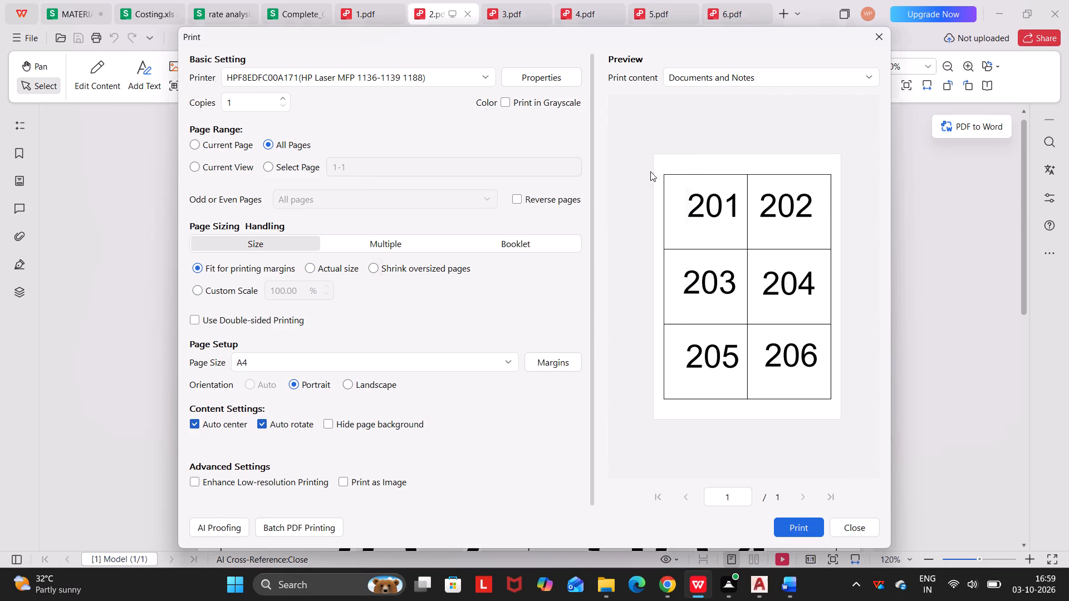
left_click(477, 78)
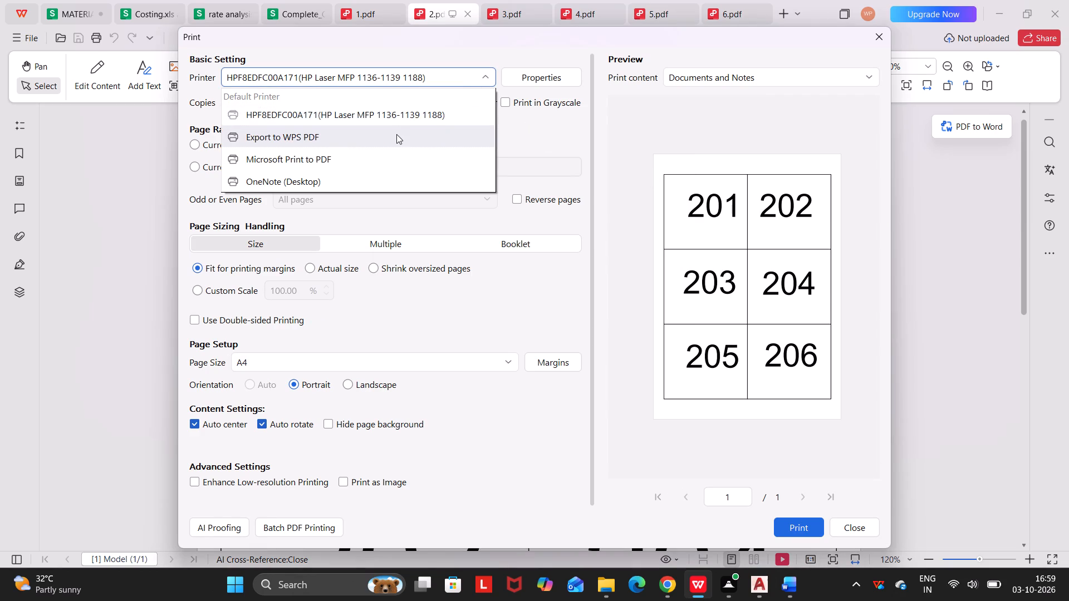
left_click(472, 81)
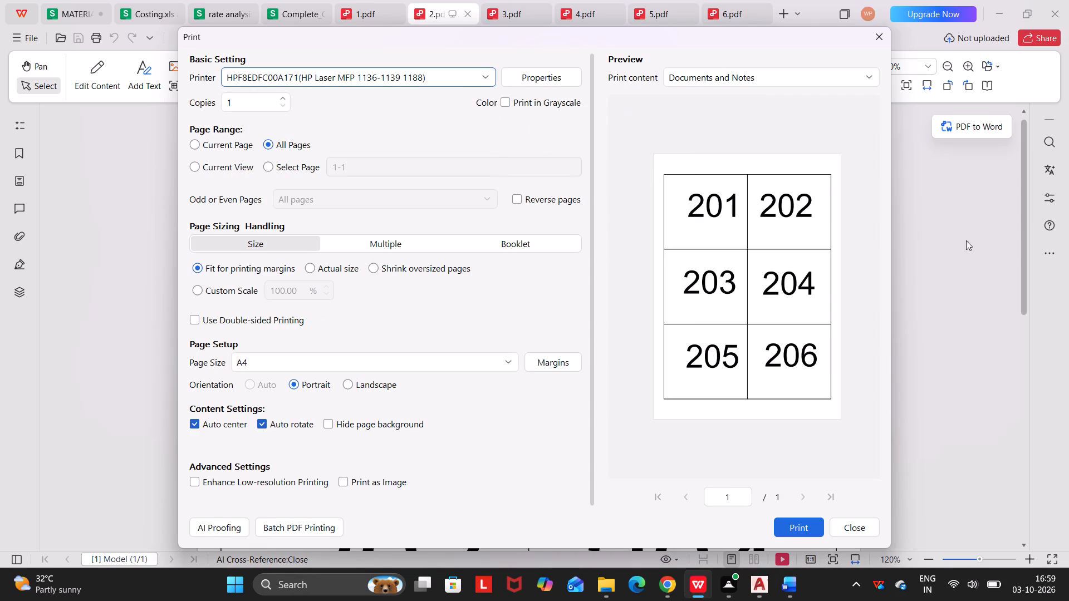
left_click(998, 226)
left_click(880, 36)
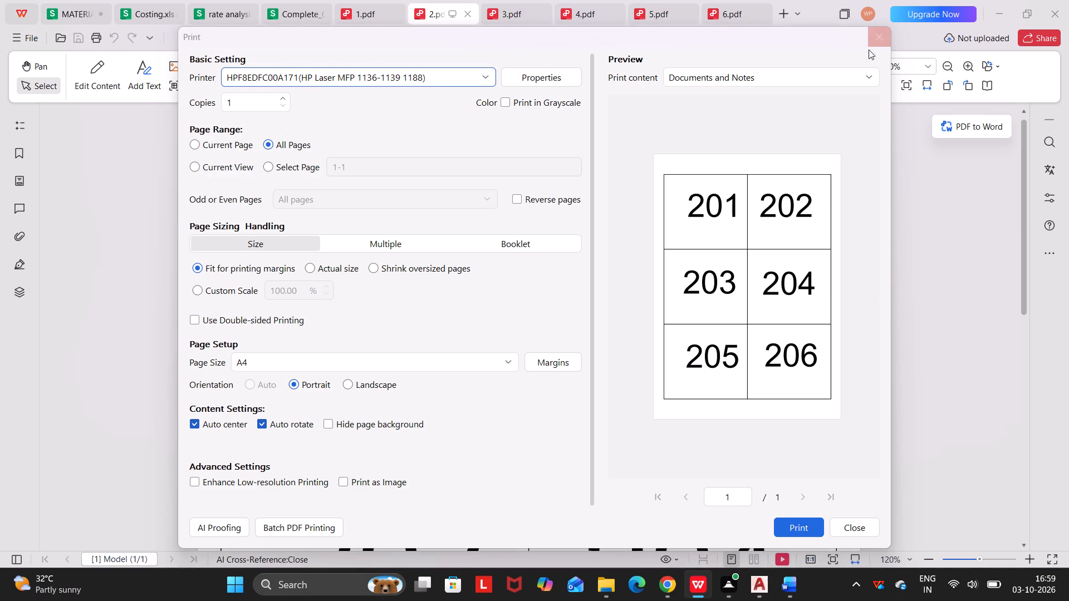
Switch to 3.pdf, check the available printers in its print setup, and close it without printing.
left_click(493, 18)
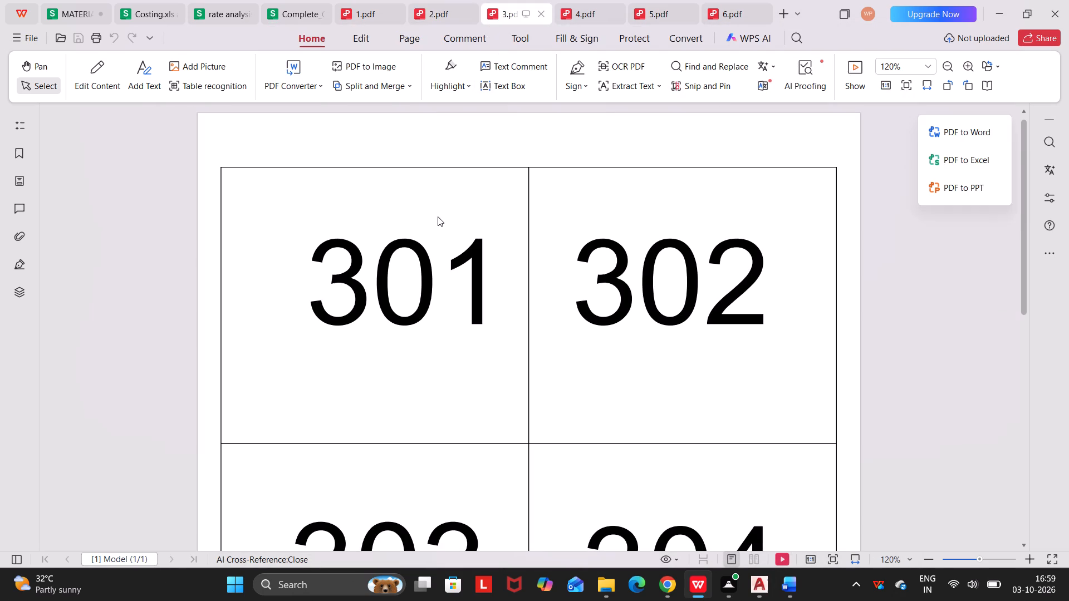
key("ctrl+p")
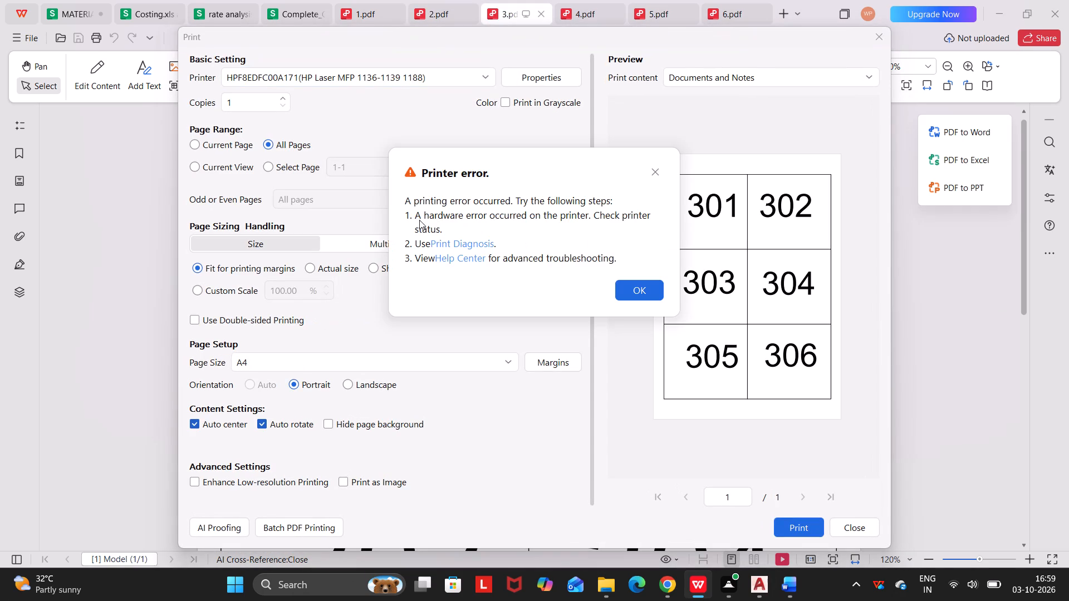
left_click(655, 172)
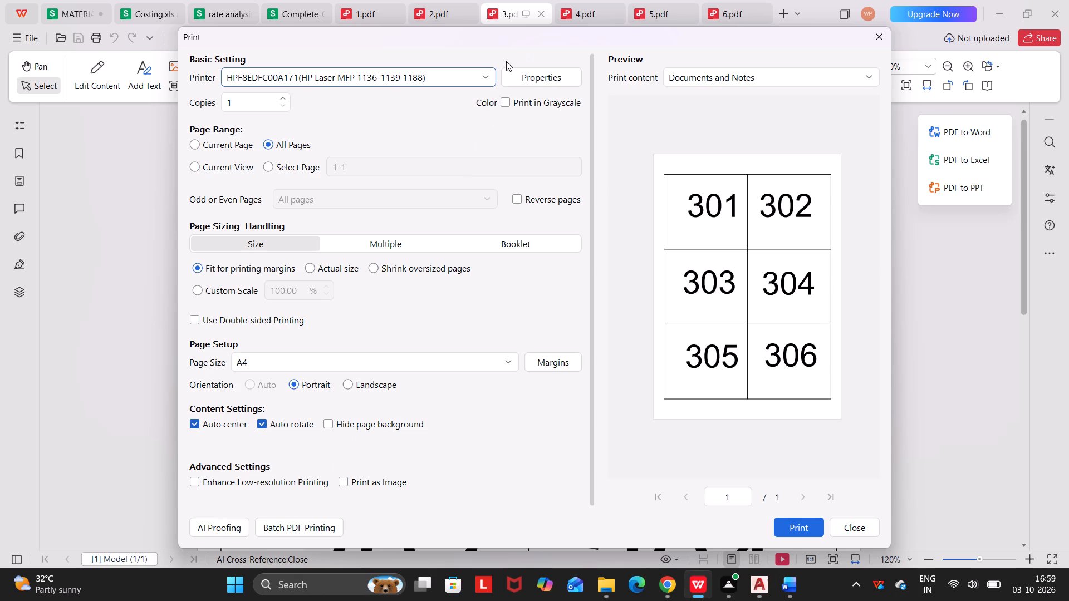
left_click(487, 76)
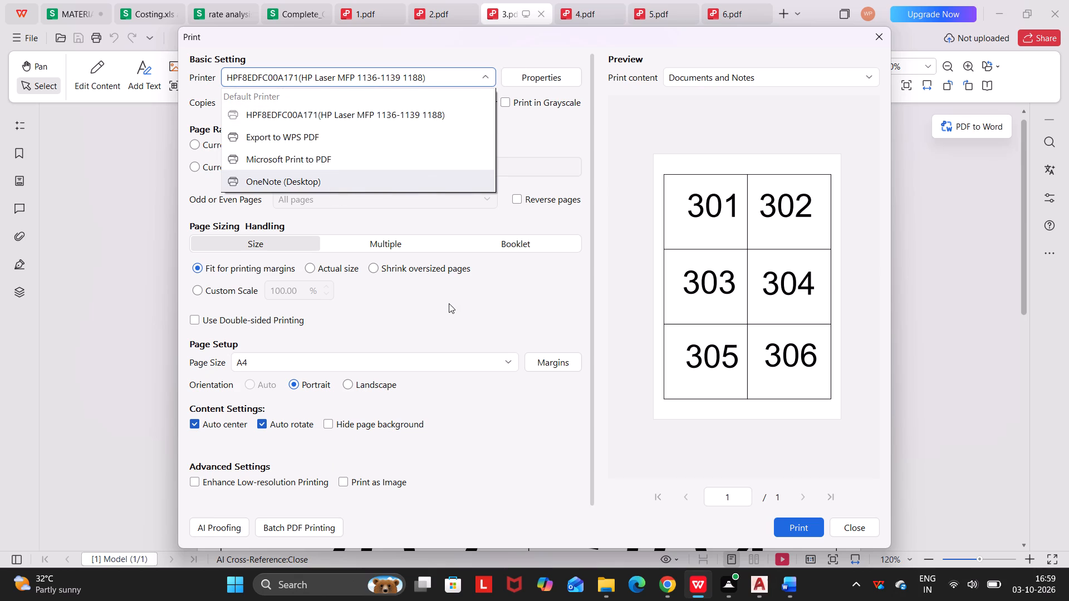
left_click(542, 128)
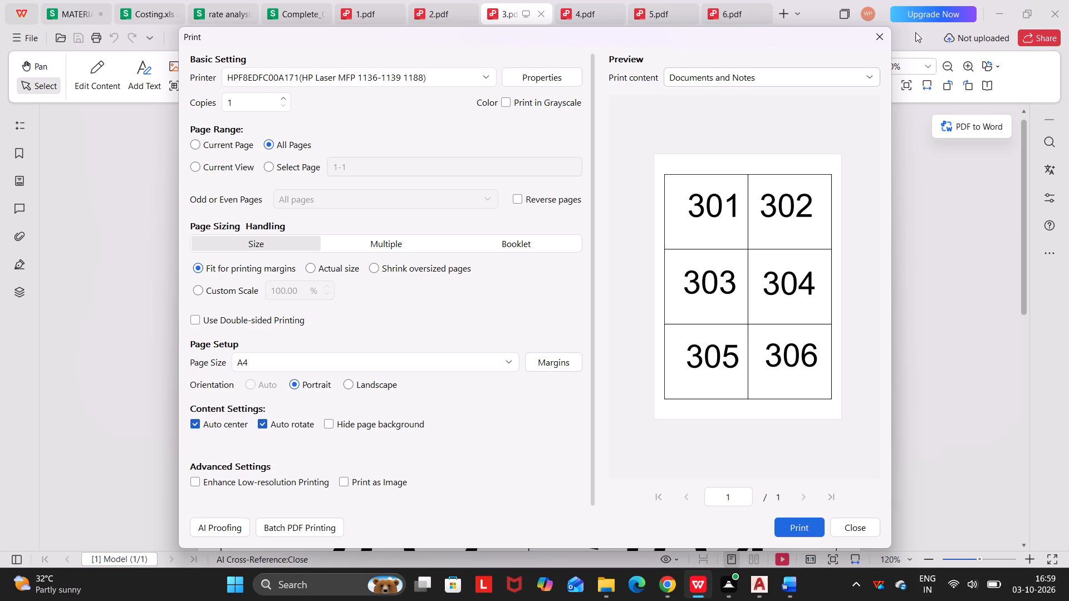
left_click(882, 42)
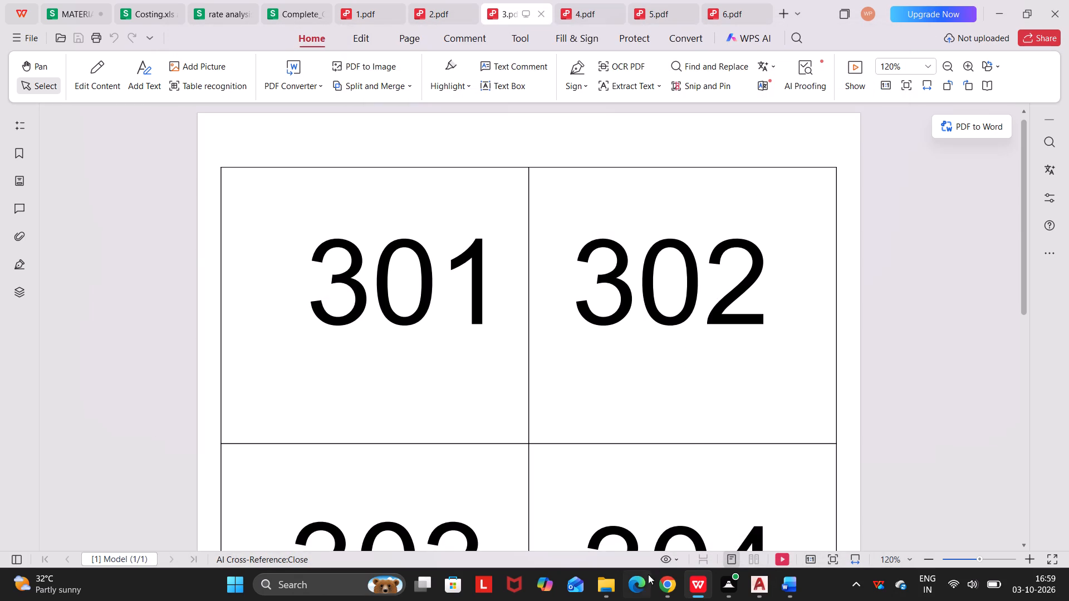
Check the computer's network quick settings and close them.
left_click(950, 580)
left_click(924, 238)
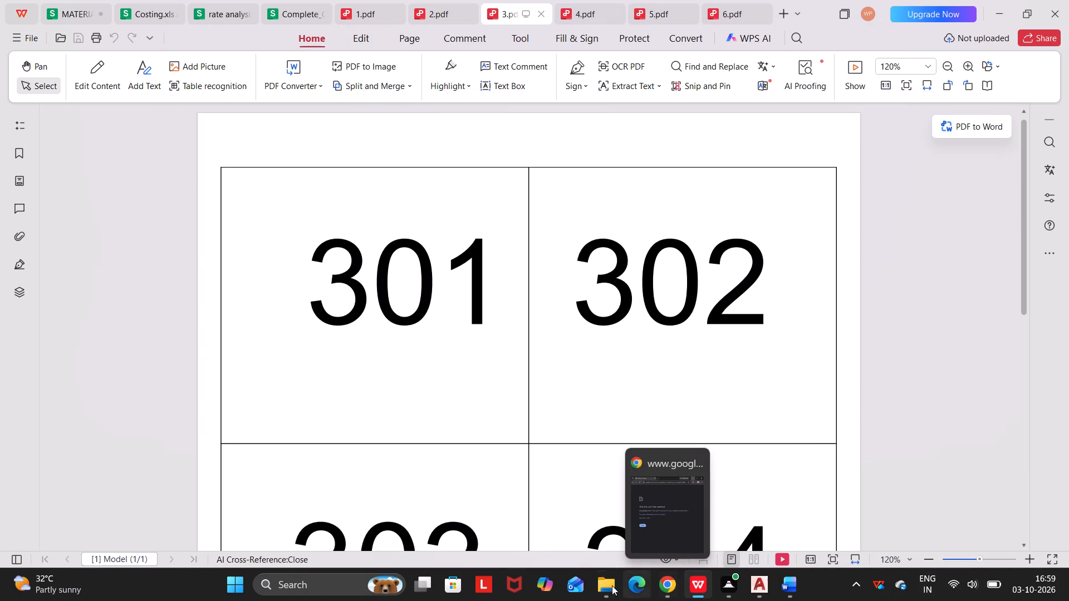
Open the Windows Start menu.
left_click(235, 590)
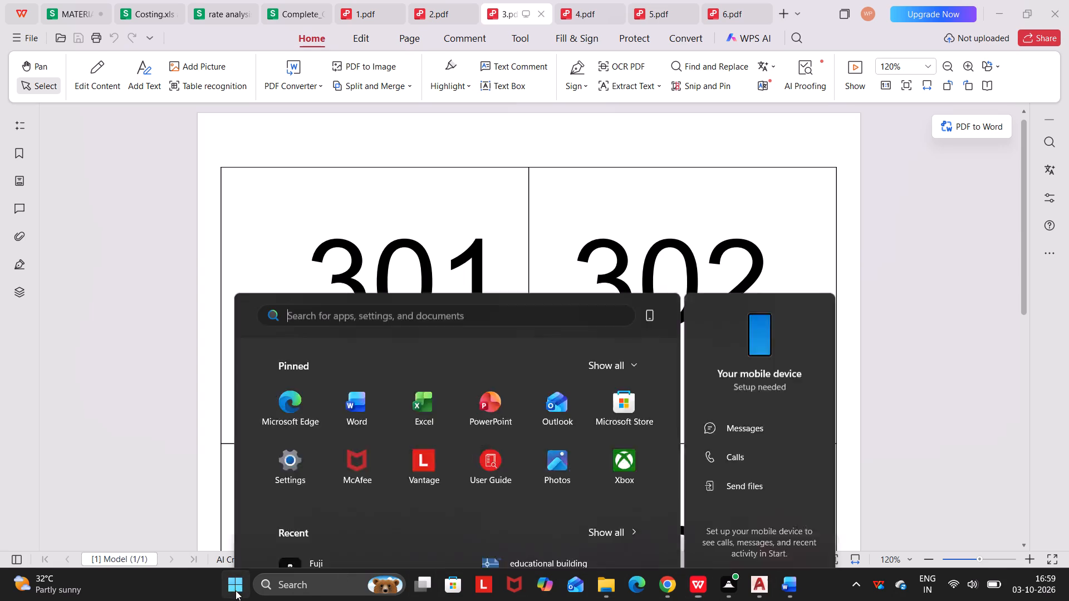
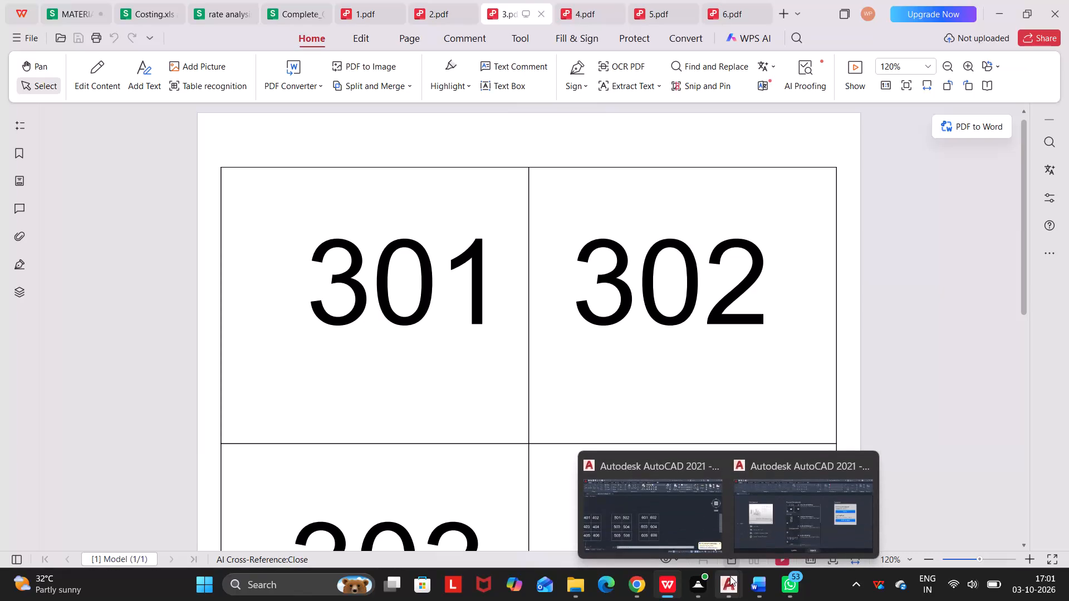
Switch to the educational building drawing in AutoCAD and bring the six numbered label tables into view.
left_click(680, 526)
scroll(396, 364, "down", 4)
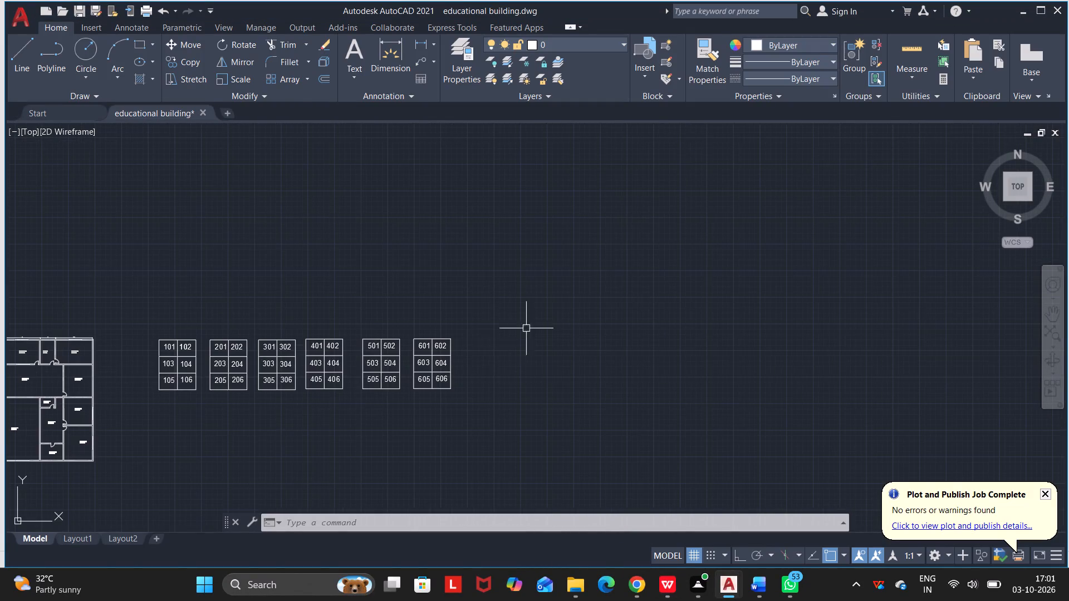
middle_click_drag(308, 337, 492, 307)
scroll(473, 313, "up", 1)
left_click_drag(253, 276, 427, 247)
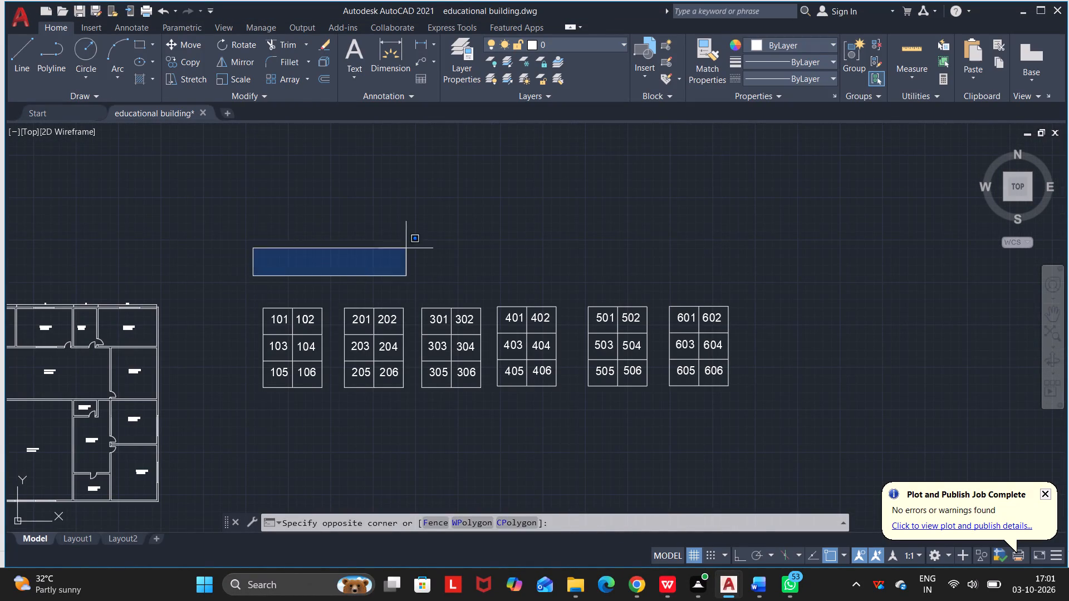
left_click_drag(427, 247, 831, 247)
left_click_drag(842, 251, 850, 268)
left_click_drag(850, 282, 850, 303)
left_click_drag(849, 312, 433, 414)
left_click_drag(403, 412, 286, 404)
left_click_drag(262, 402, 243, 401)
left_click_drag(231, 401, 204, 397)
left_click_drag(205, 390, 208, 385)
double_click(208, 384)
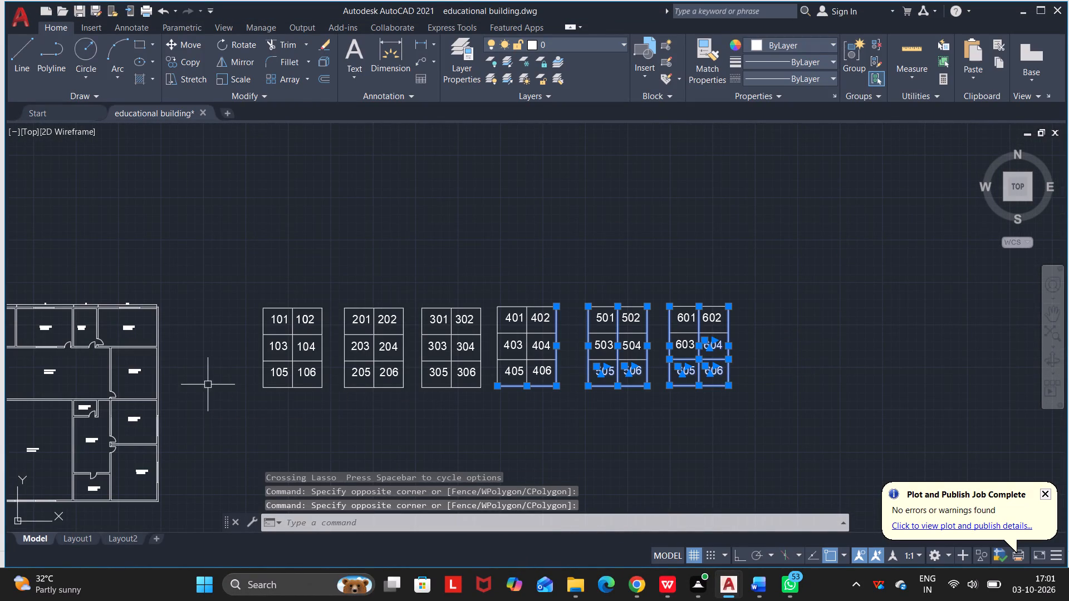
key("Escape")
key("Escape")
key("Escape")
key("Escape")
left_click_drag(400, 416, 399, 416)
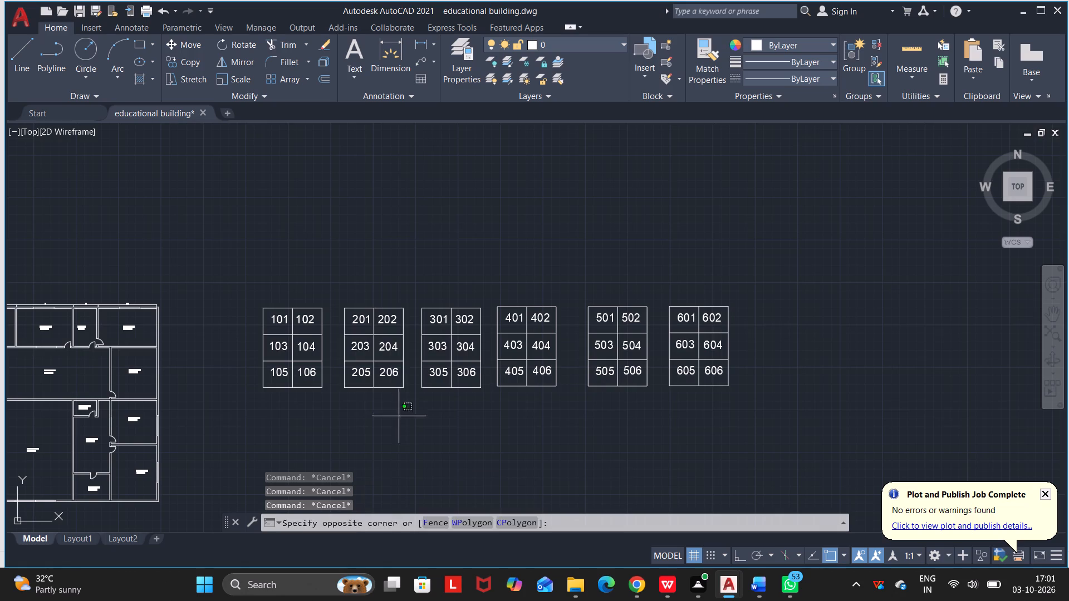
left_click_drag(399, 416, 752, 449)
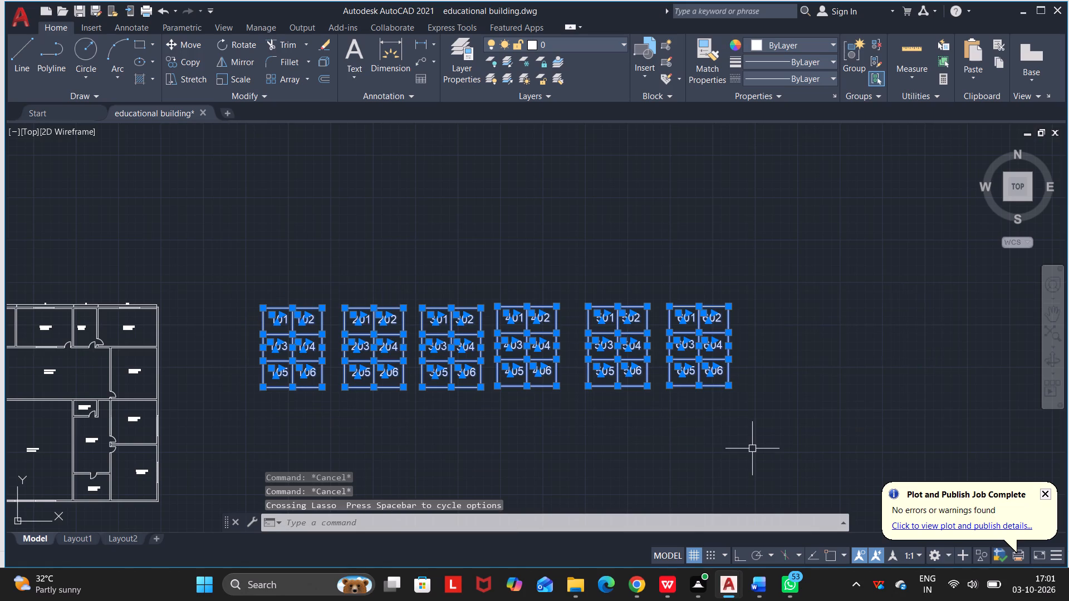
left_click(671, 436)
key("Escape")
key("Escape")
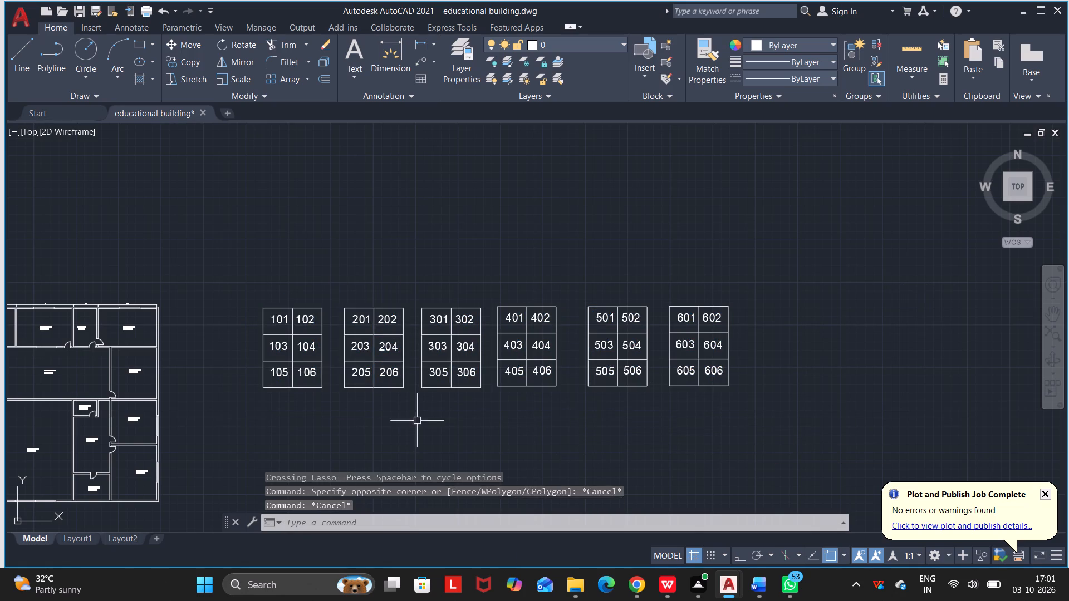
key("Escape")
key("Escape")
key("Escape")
With Ortho on, dimension the left exterior wall of the floor plan's upper-left corner classroom, placing the dimension just outside the wall.
middle_click_drag(247, 401, 784, 348)
scroll(557, 336, "up", 2)
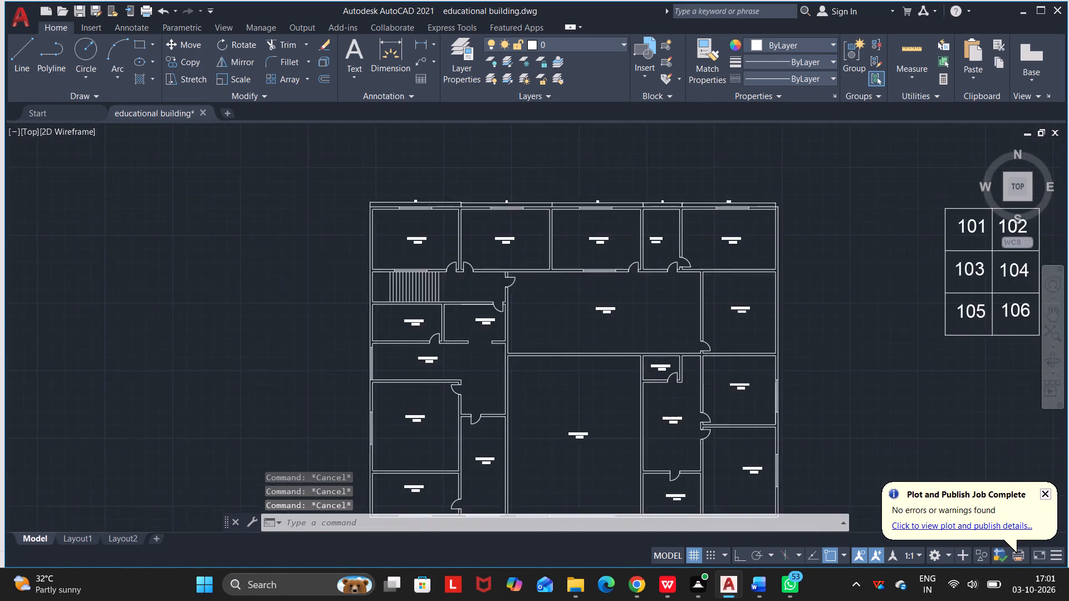
scroll(556, 334, "up", 1)
scroll(413, 343, "down", 1)
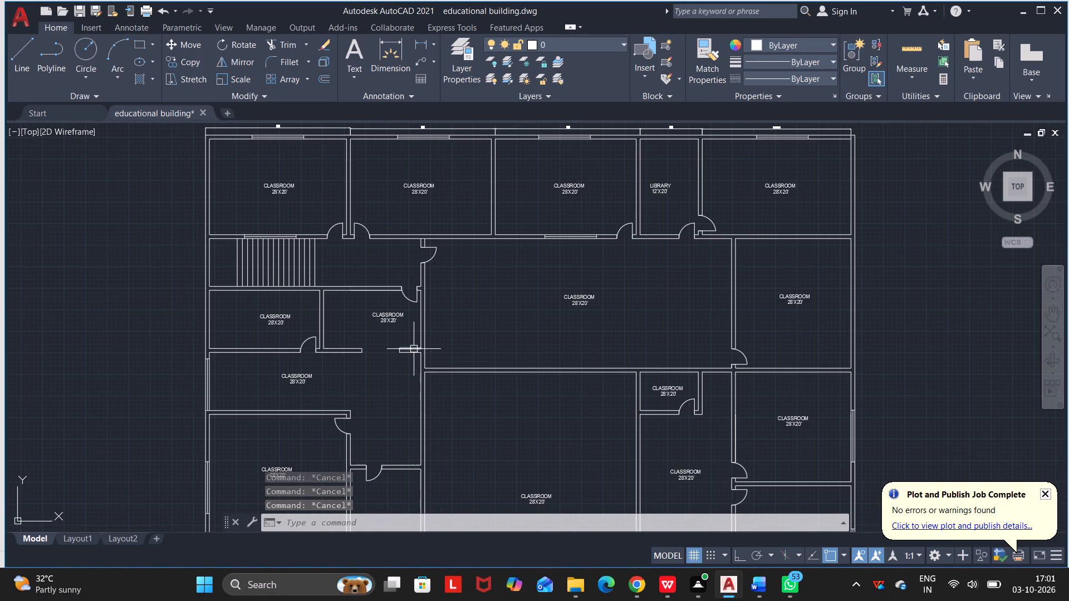
middle_click_drag(325, 178, 332, 265)
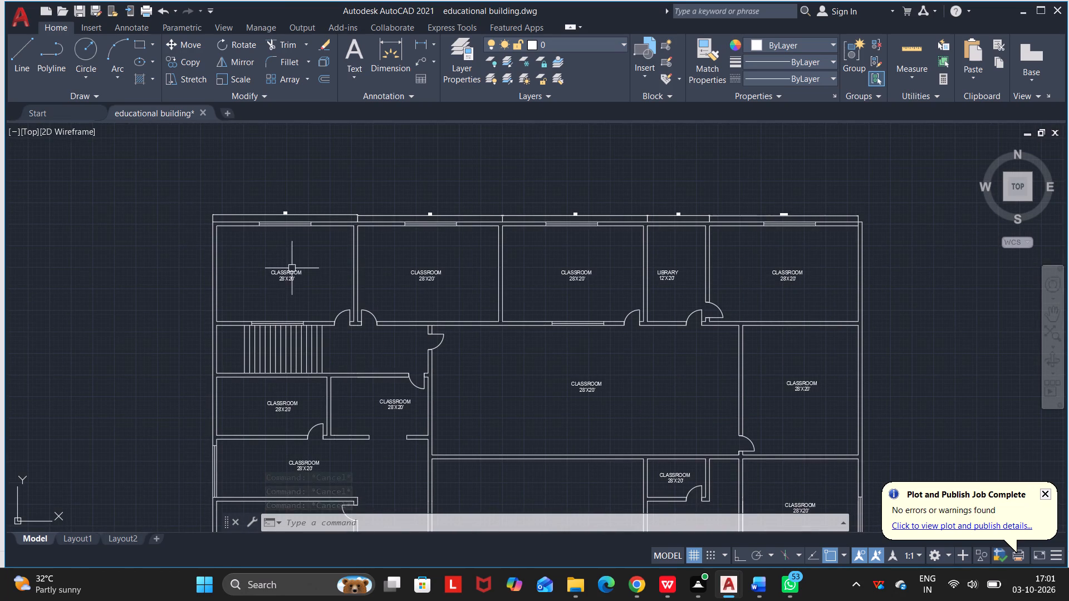
scroll(202, 238, "up", 2)
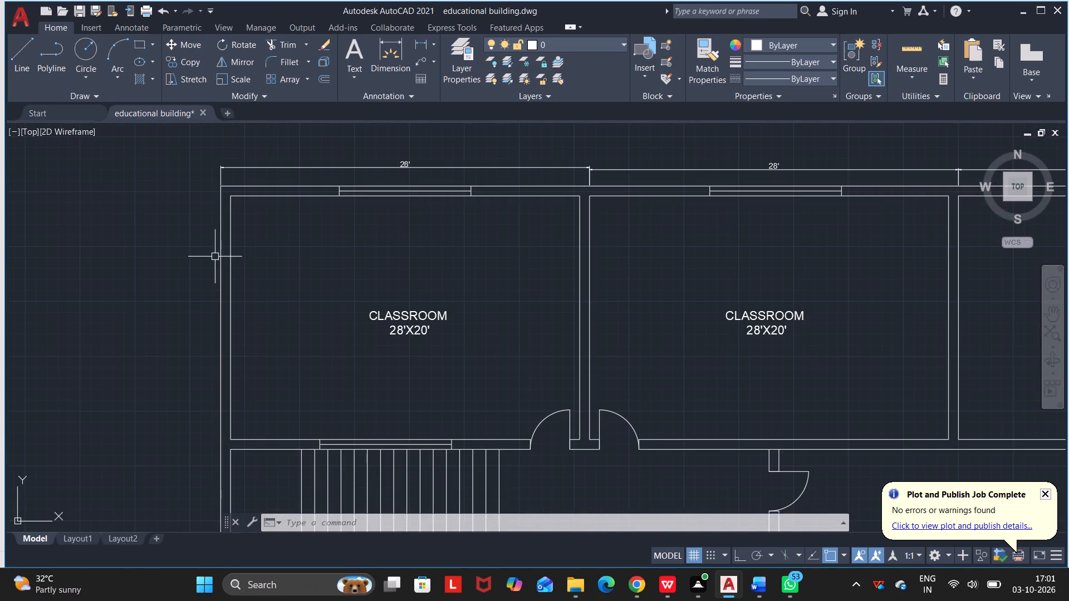
middle_click_drag(243, 284, 339, 225)
scroll(338, 226, "down", 1)
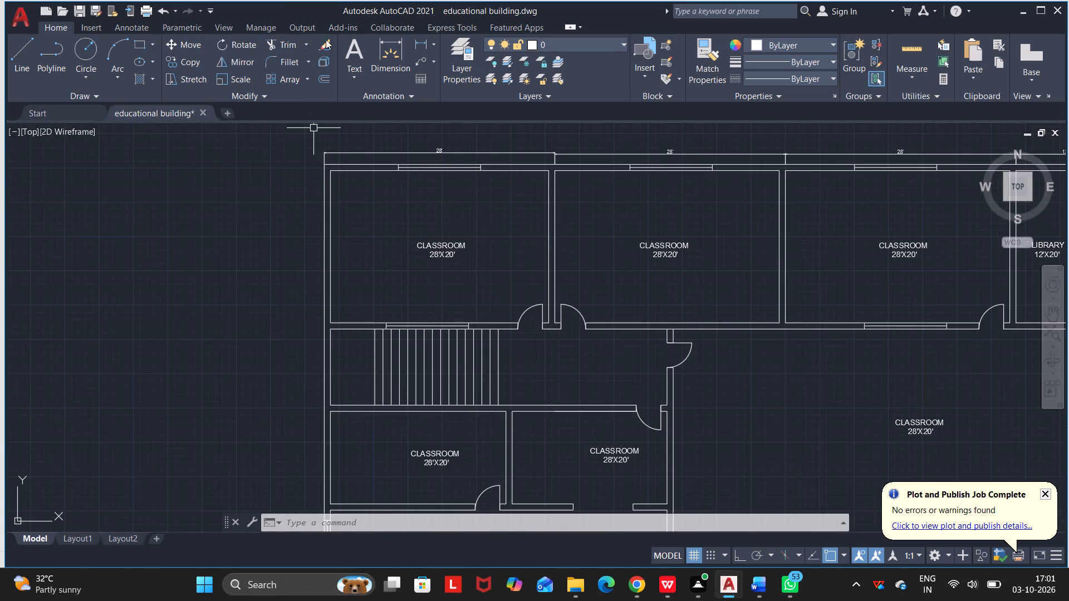
left_click(390, 67)
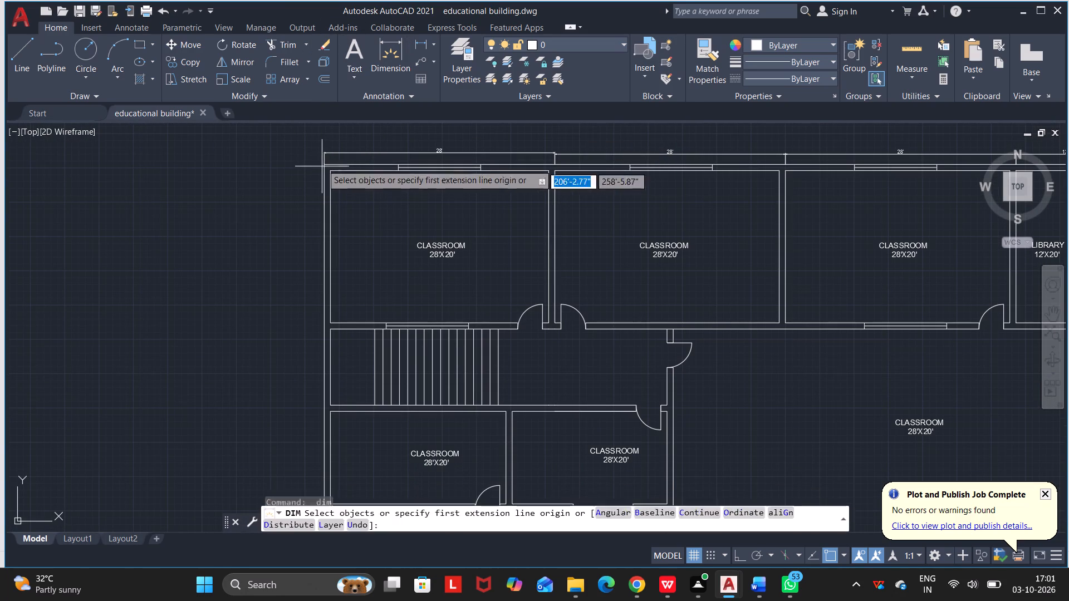
left_click(322, 164)
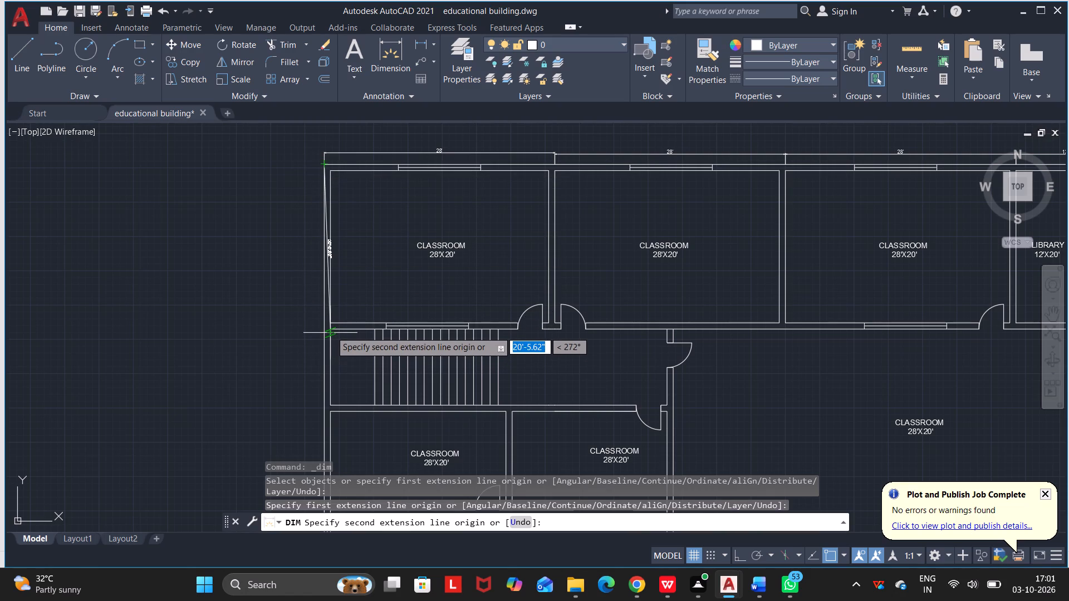
key("F8")
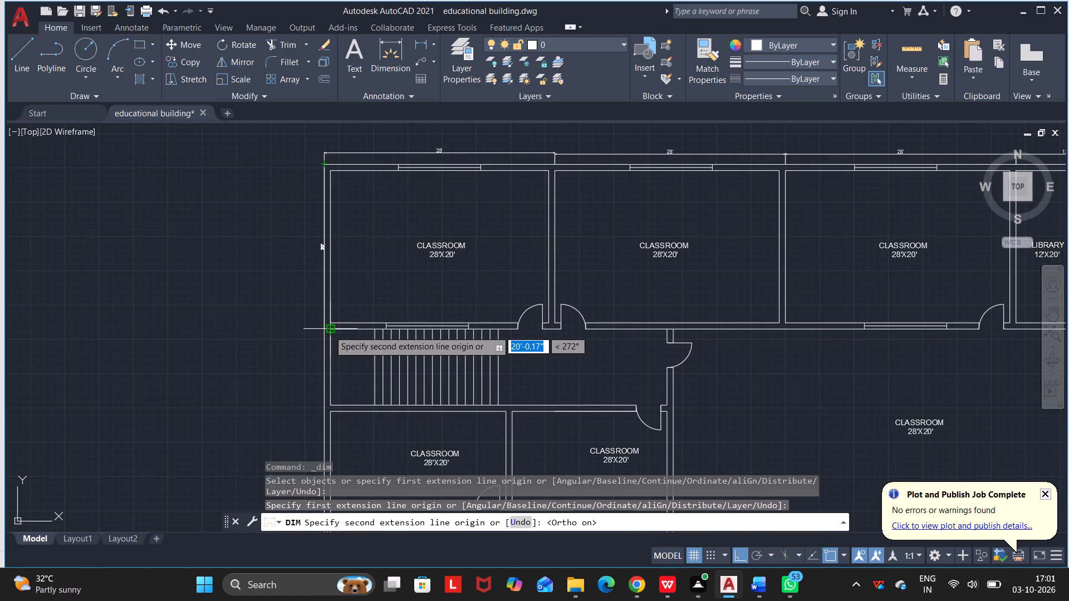
left_click(322, 330)
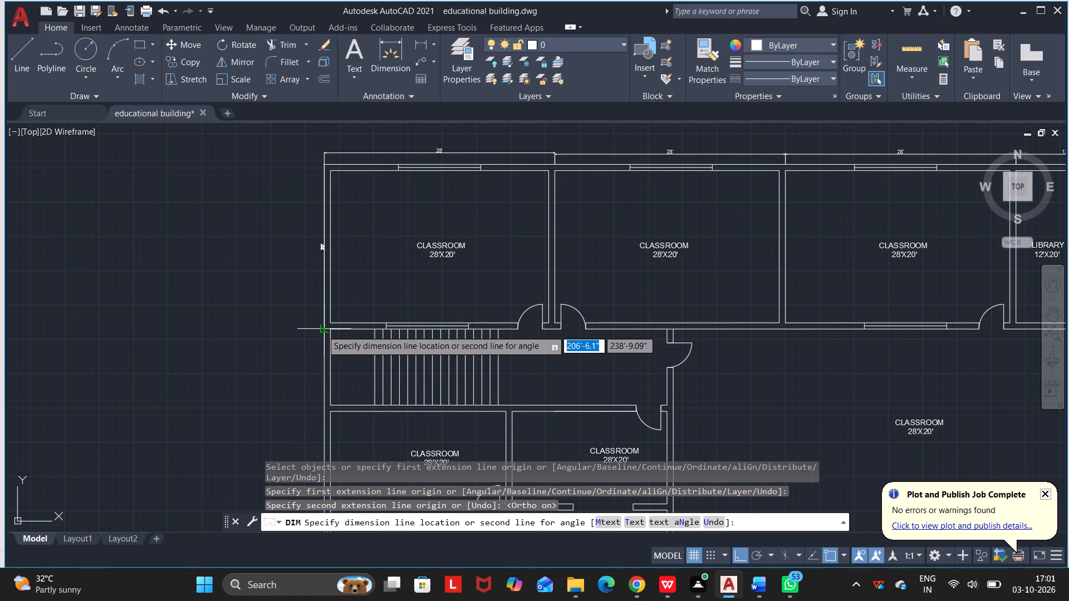
left_click(313, 327)
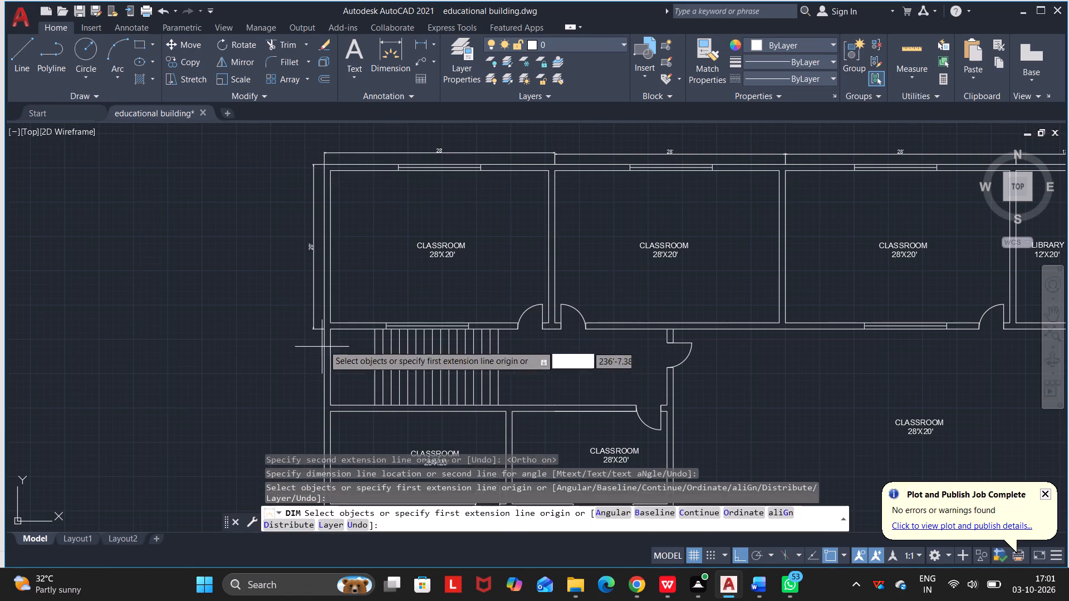
Dimension the left exterior wall alongside the staircase bay, in line with the classroom dimension above it.
left_click(323, 331)
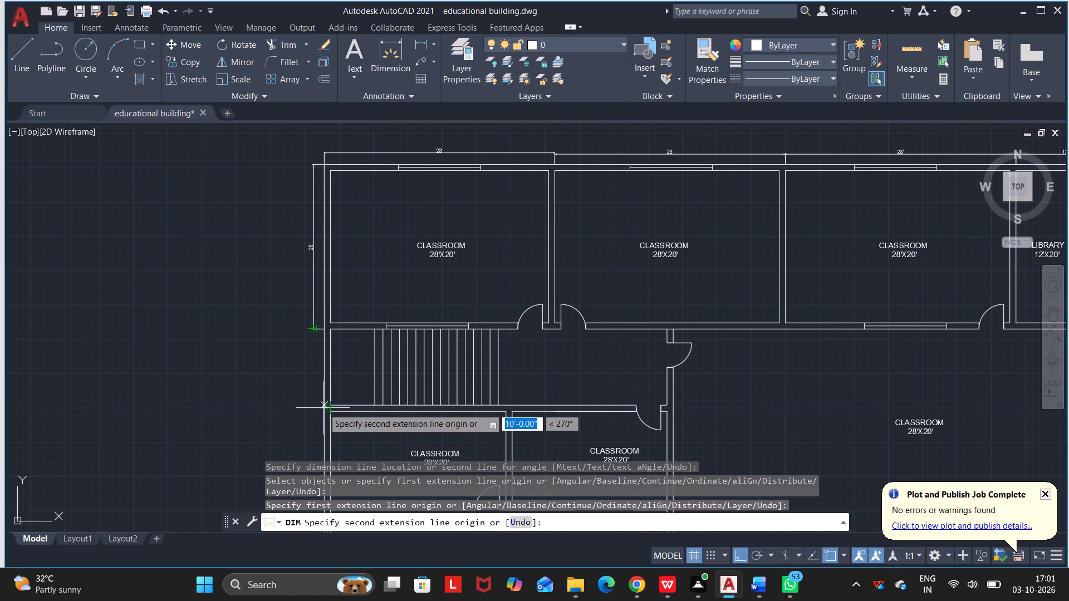
left_click(322, 410)
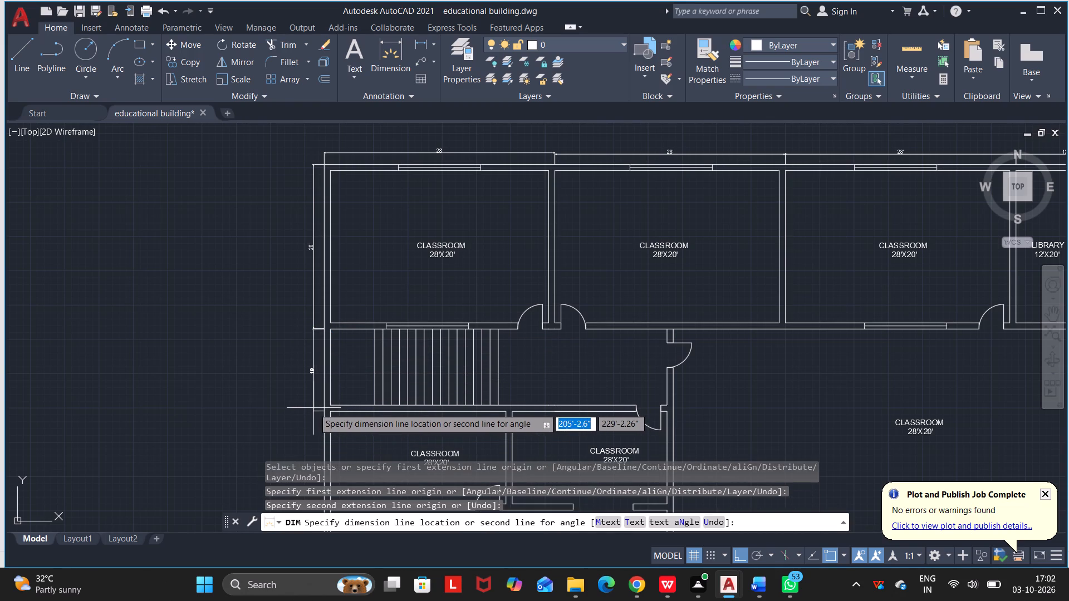
left_click(313, 408)
Dimension the left exterior wall of the small classroom directly below the staircase, aligned with the dimensions above.
scroll(327, 385, "down", 1)
middle_click_drag(326, 391, 360, 168)
scroll(360, 168, "up", 2)
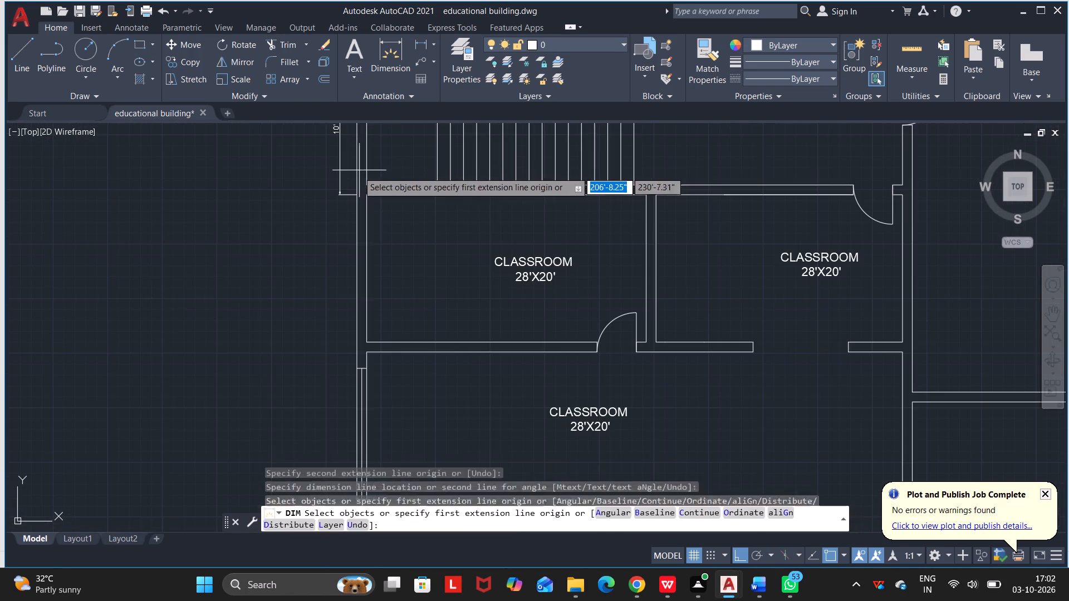
left_click(379, 52)
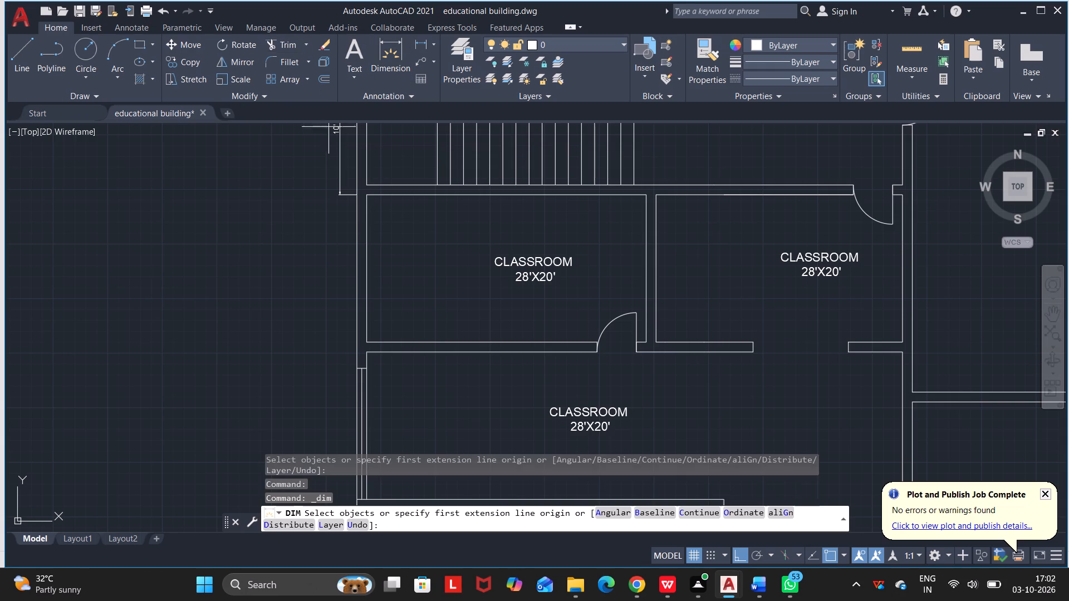
left_click(355, 195)
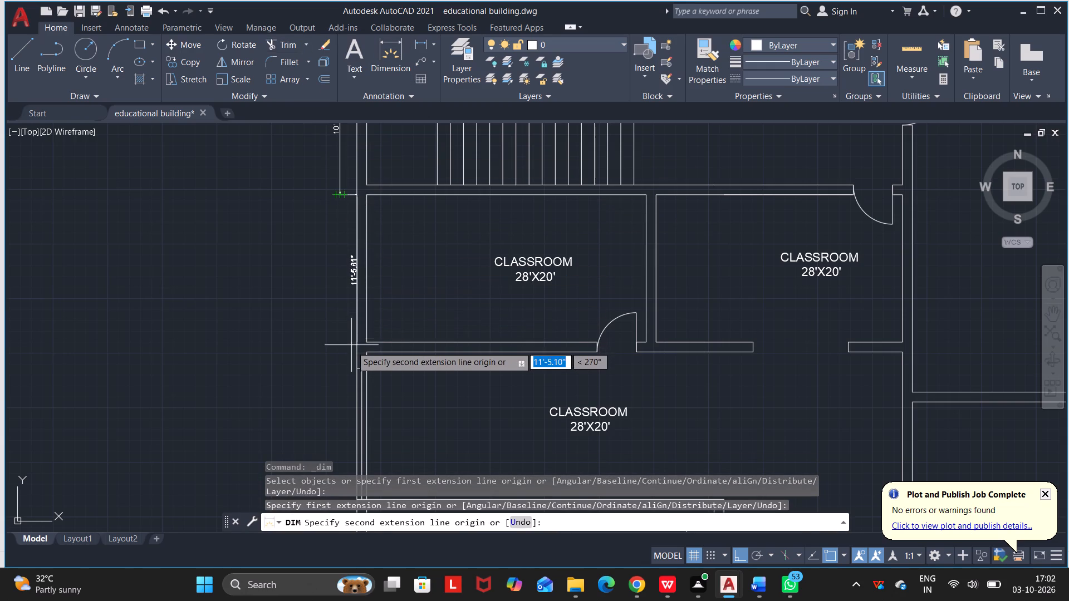
left_click(357, 354)
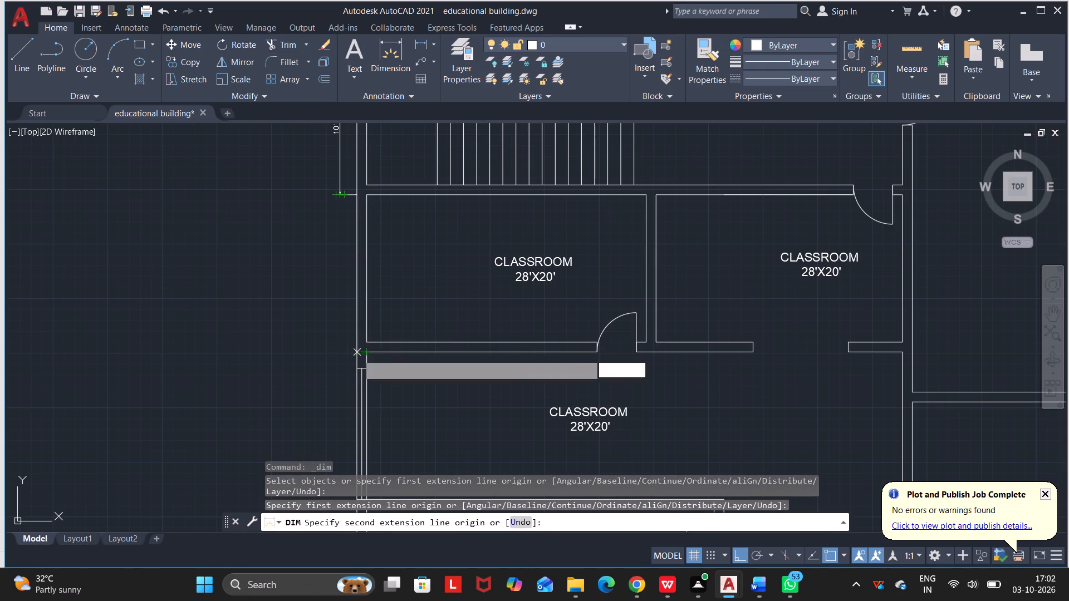
left_click(340, 351)
Dimension the left exterior wall of the second classroom below the staircase, continuing the same dimension line.
scroll(362, 331, "down", 1)
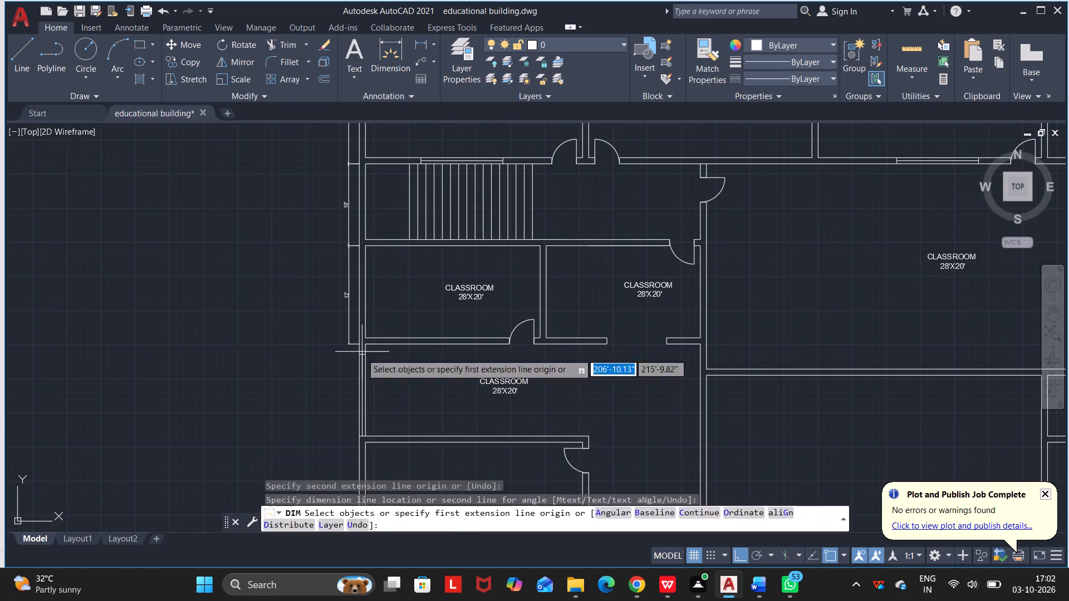
middle_click_drag(357, 361, 346, 260)
middle_click_drag(349, 254, 350, 246)
scroll(350, 246, "up", 2)
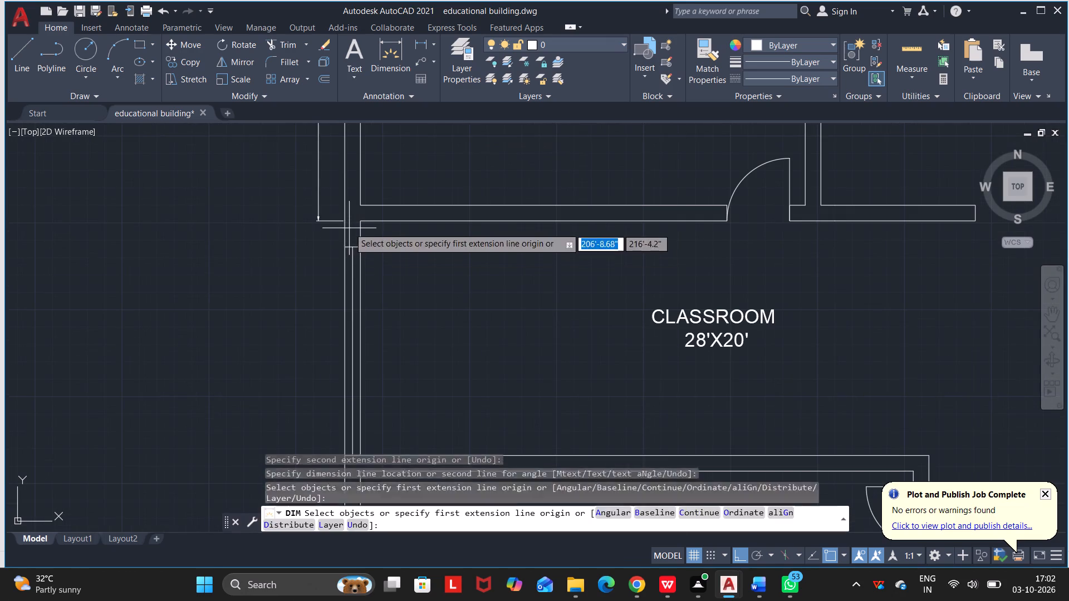
left_click(345, 221)
scroll(330, 353, "down", 2)
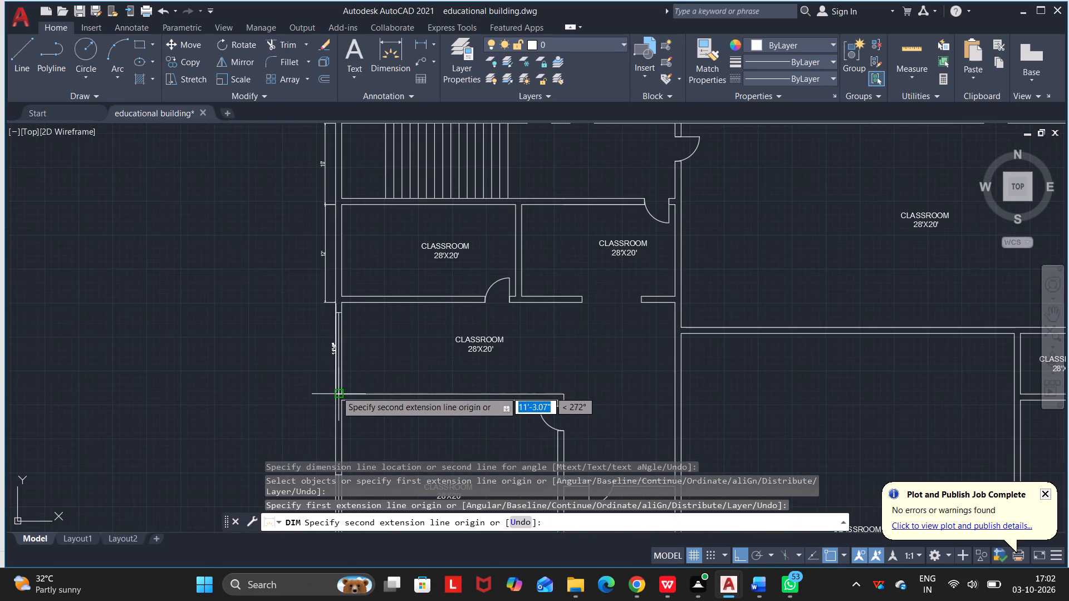
scroll(335, 393, "up", 2)
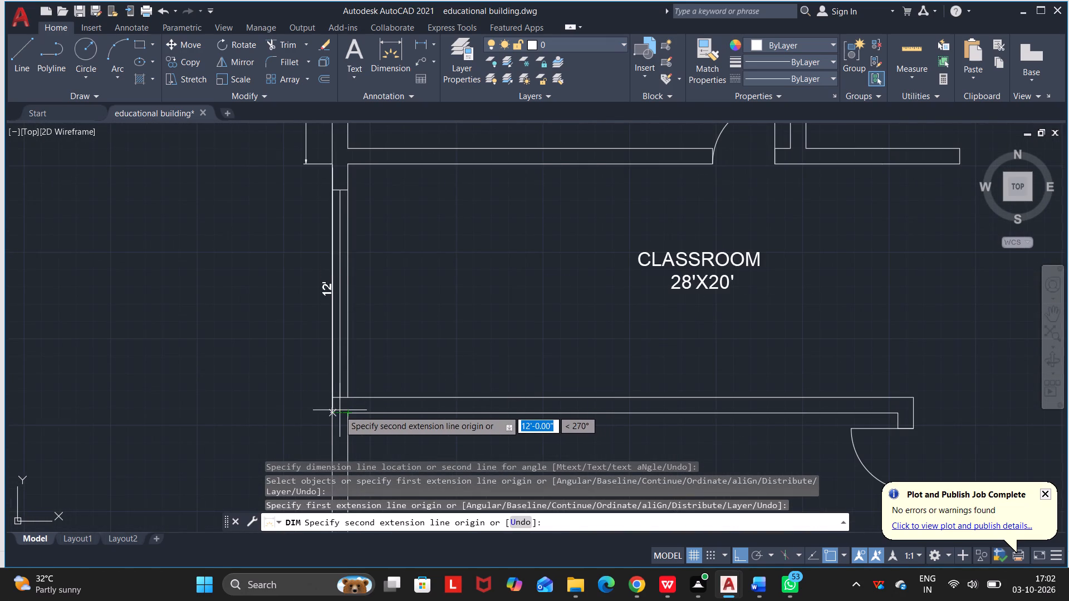
left_click(330, 411)
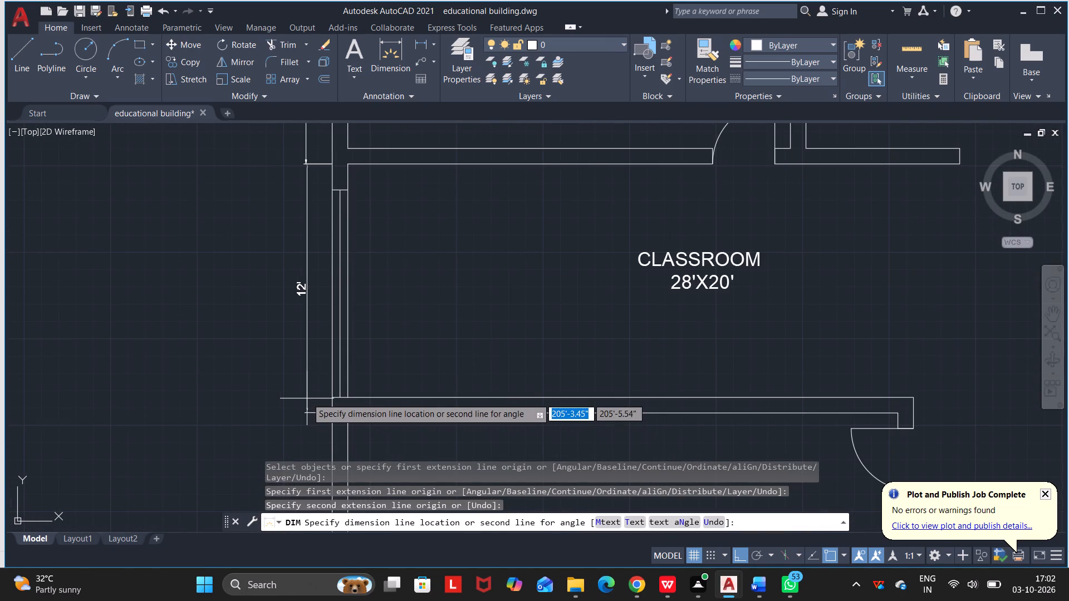
left_click(307, 398)
Dimension the left exterior wall of the large third classroom below the staircase, continuing the row of dimensions.
scroll(310, 357, "down", 2)
middle_click_drag(306, 393, 321, 229)
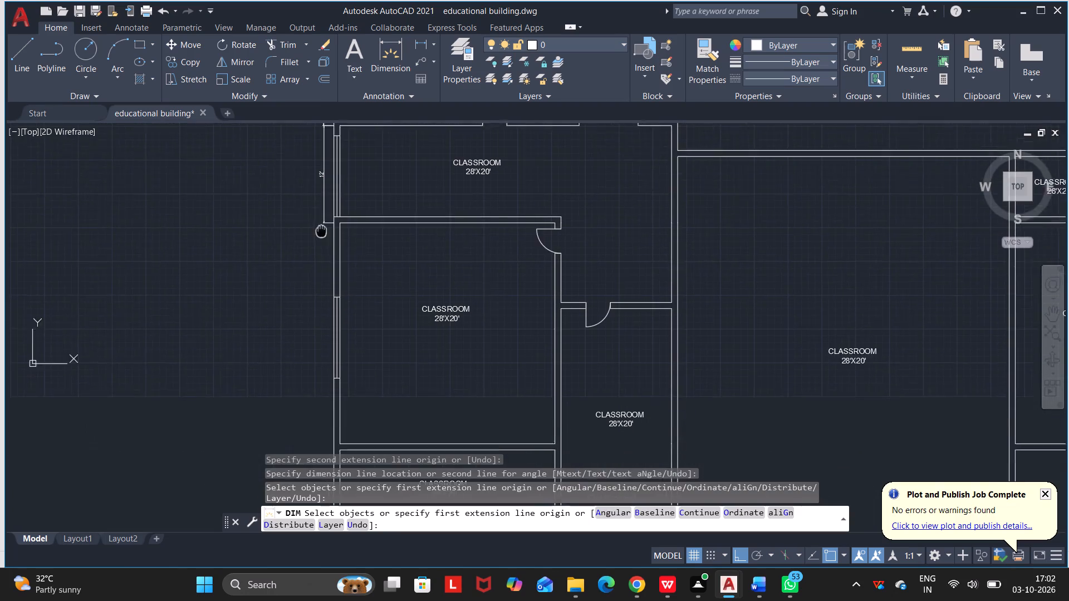
middle_click_drag(321, 229, 322, 216)
left_click(336, 204)
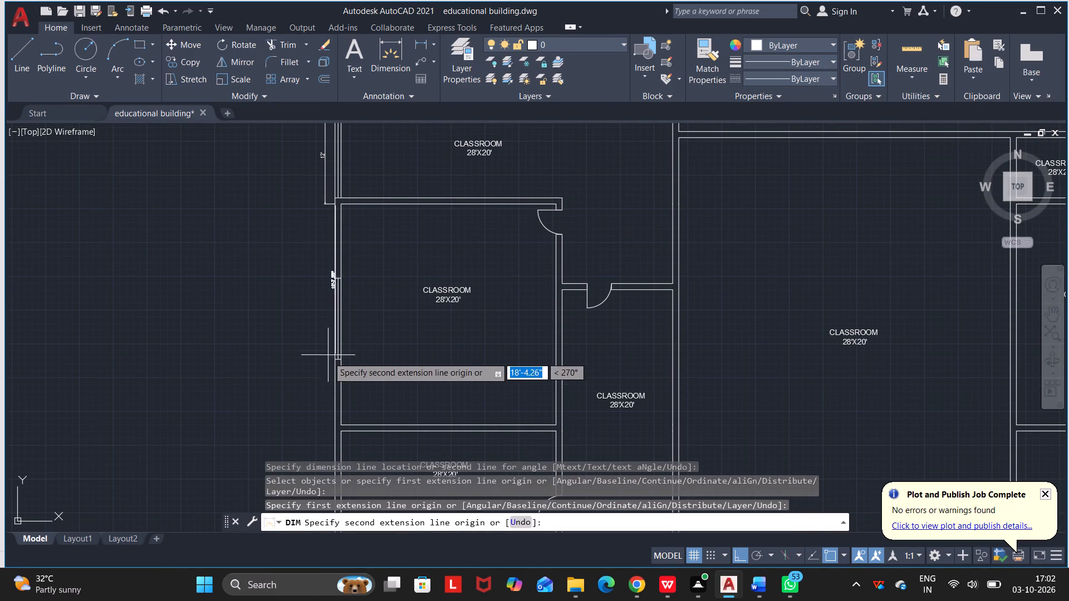
left_click(335, 431)
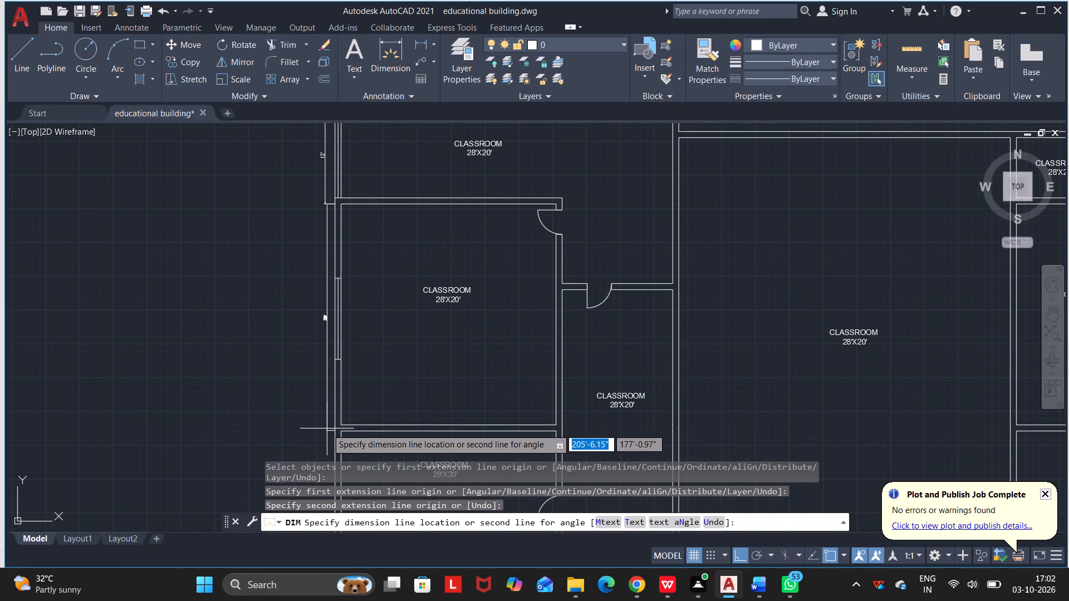
left_click(325, 429)
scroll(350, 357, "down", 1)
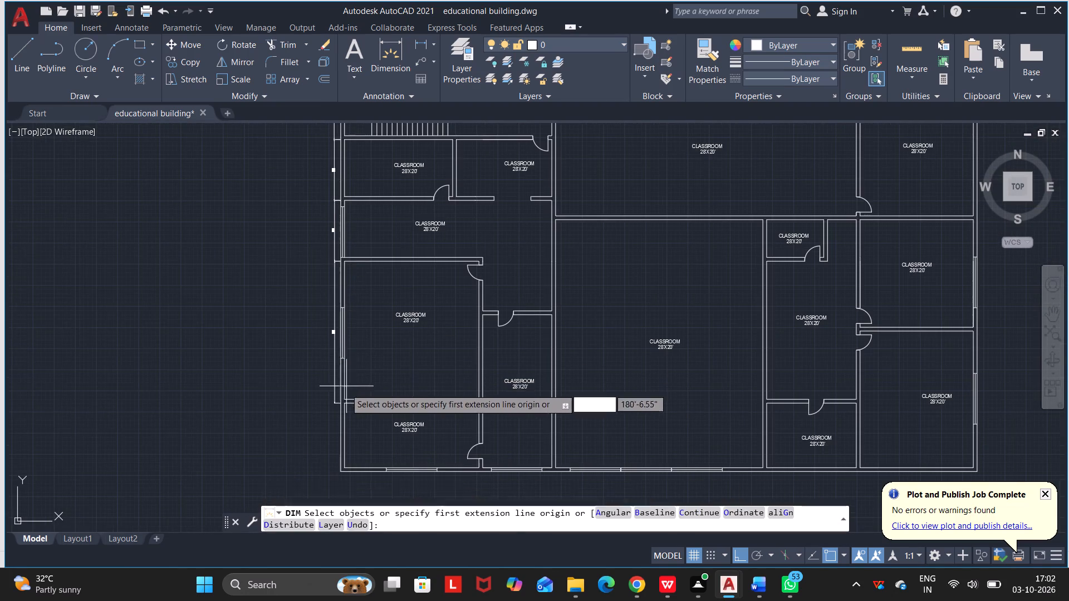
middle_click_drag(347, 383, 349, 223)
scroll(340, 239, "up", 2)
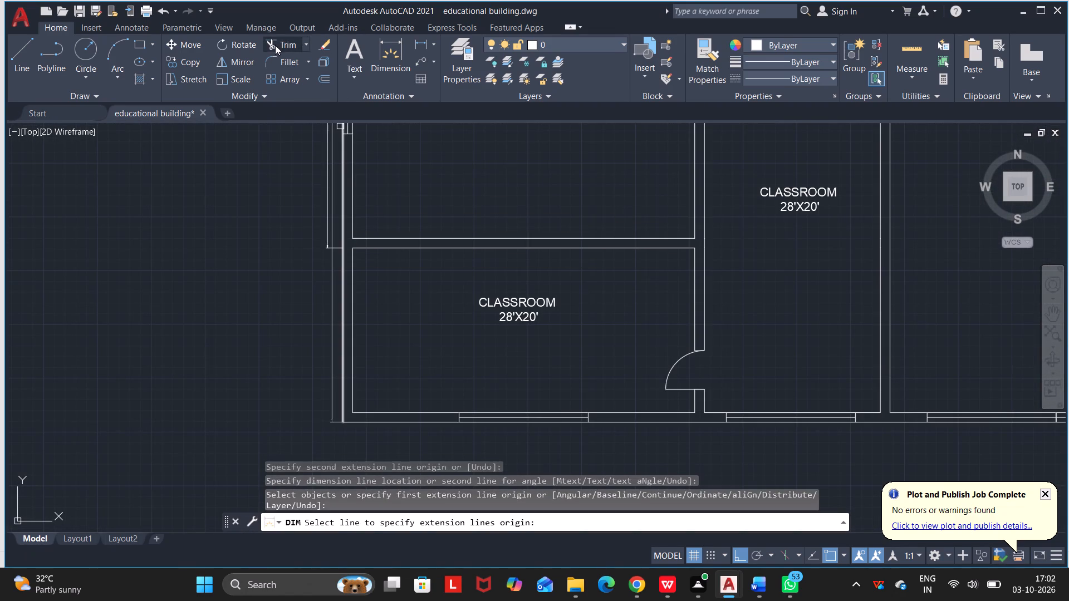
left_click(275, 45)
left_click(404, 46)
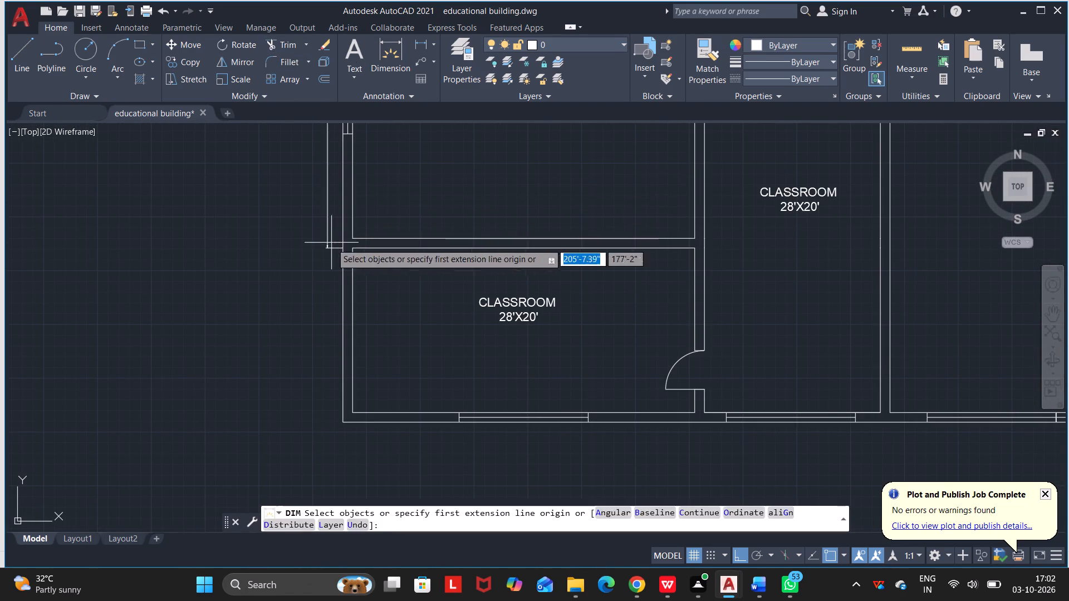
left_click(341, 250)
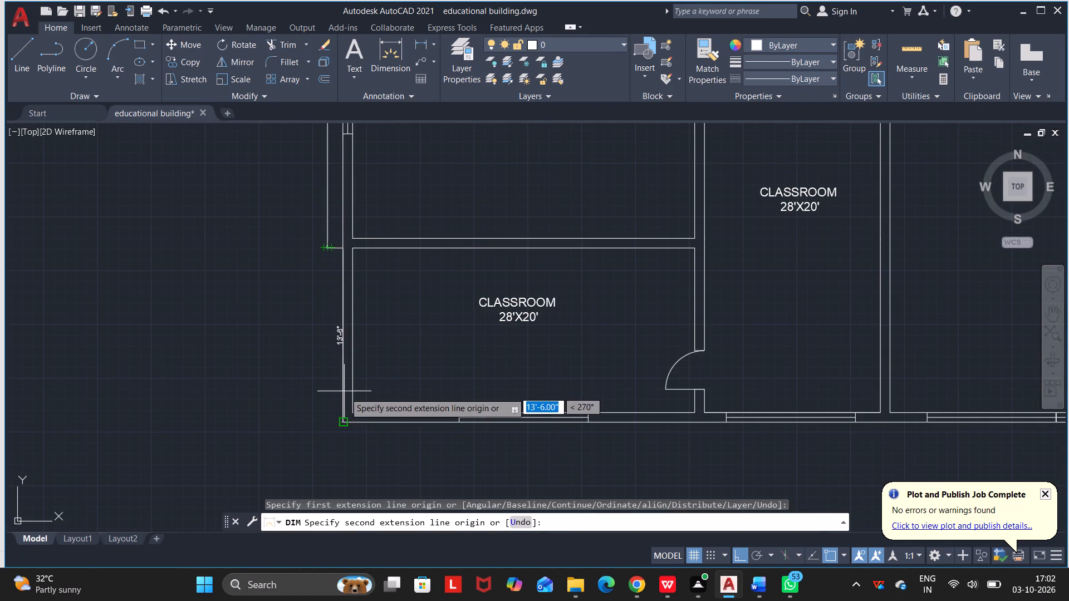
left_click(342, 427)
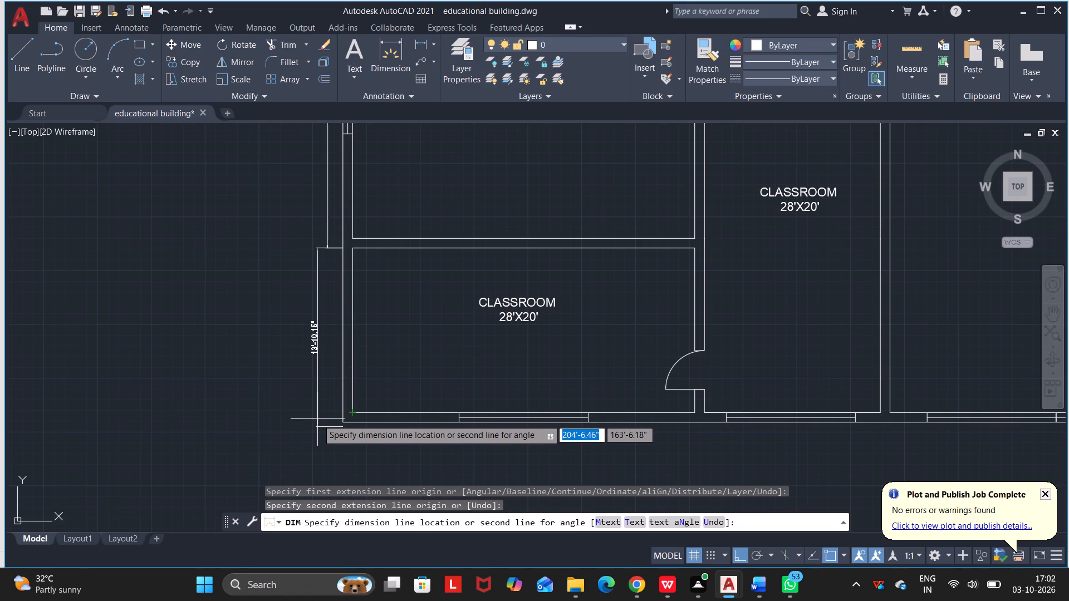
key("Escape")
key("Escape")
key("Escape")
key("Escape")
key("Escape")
Dimension the left side of the bottom-left corner classroom between its inner wall corners, in line with the exterior dimensions above.
left_click(386, 63)
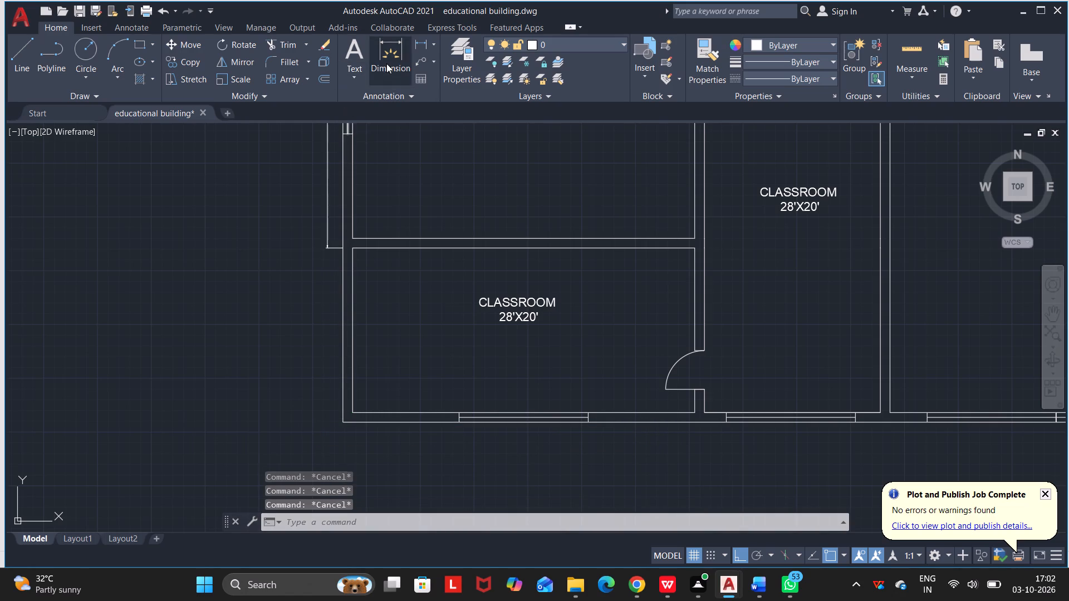
left_click_drag(351, 249, 351, 256)
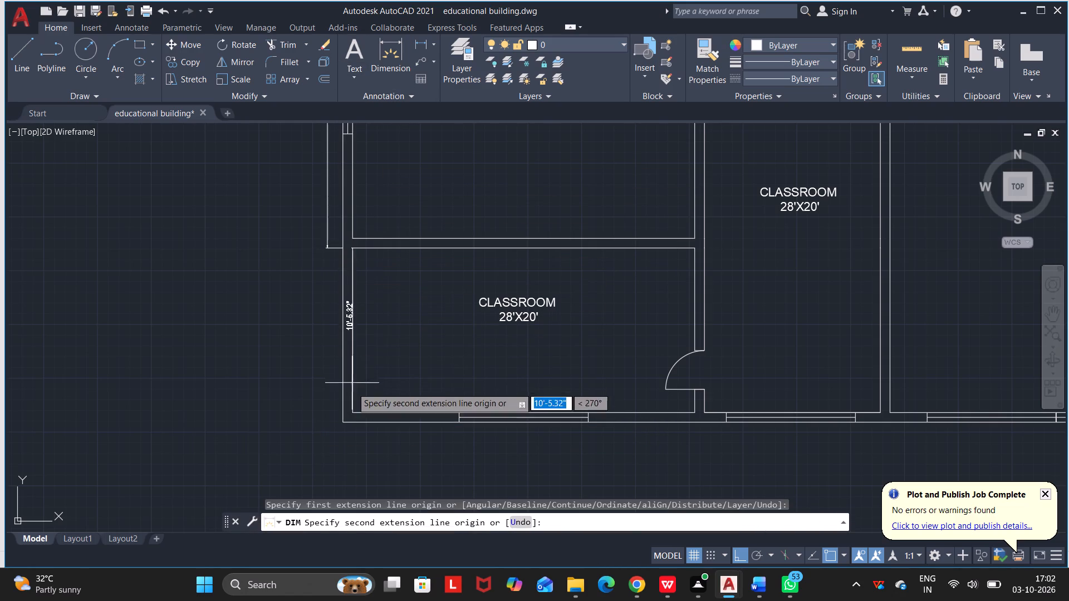
left_click(355, 415)
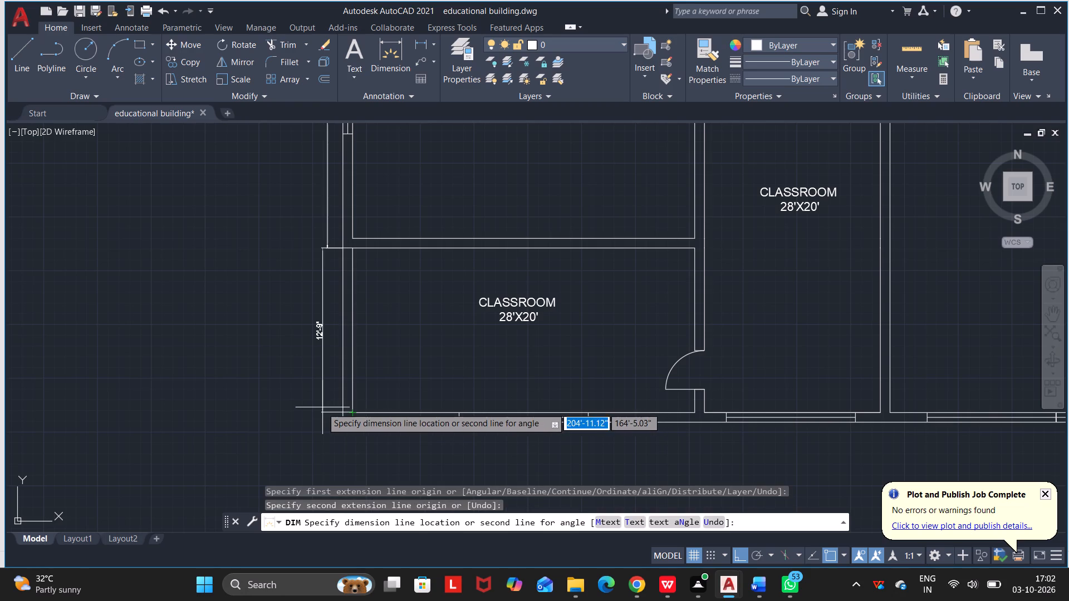
left_click(328, 410)
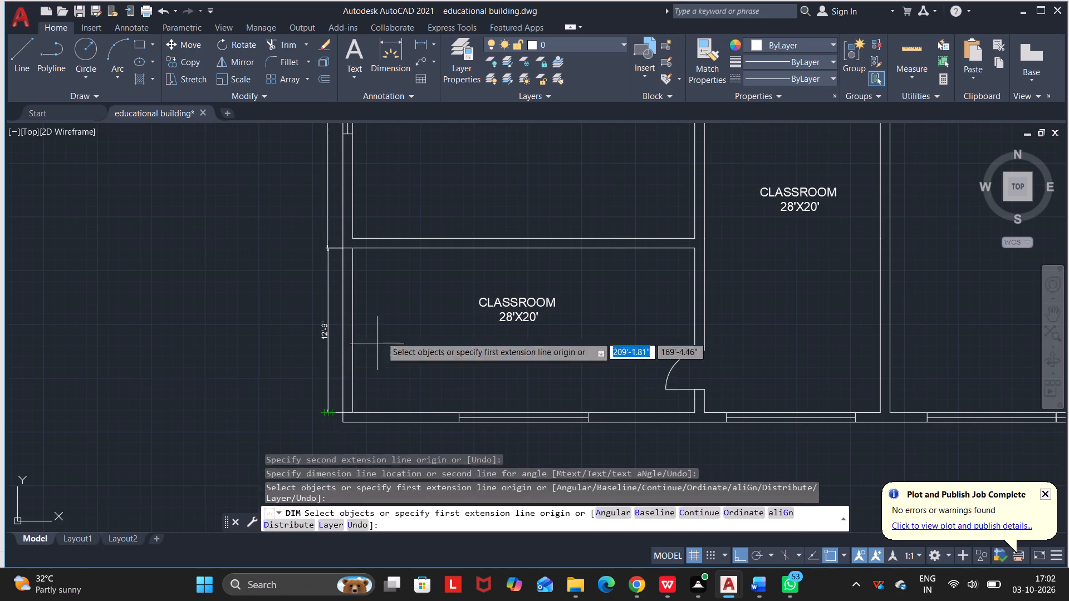
key("Escape")
key("Escape")
key("Escape")
key("Escape")
key("Escape")
Dimension the window width in the top exterior wall of the second classroom, placing it between the wall and the 28' dimension.
scroll(540, 297, "down", 2)
middle_click_drag(561, 283, 531, 314)
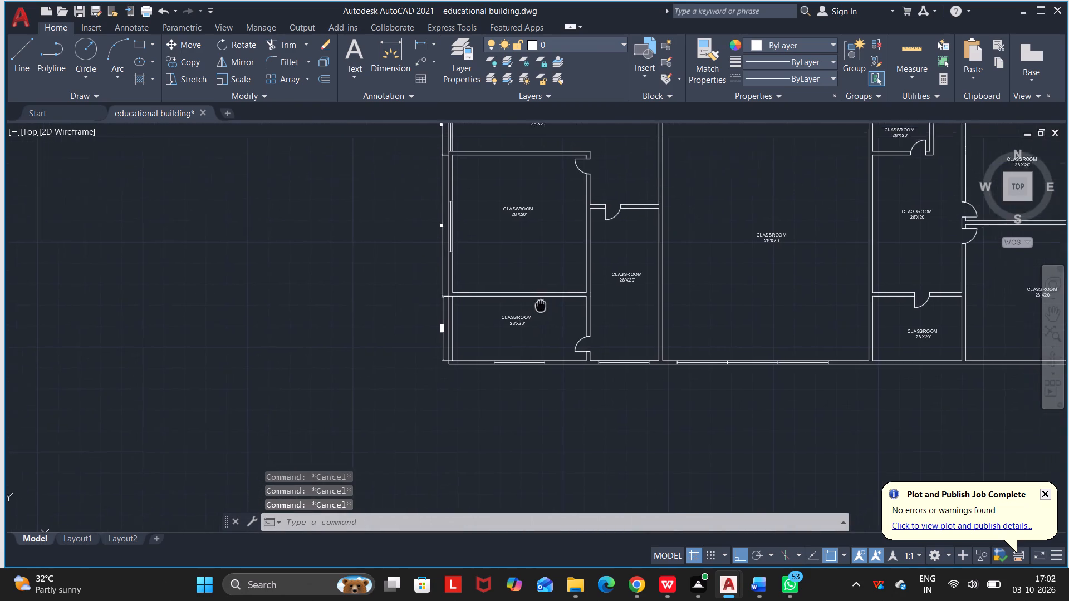
middle_click_drag(531, 314, 408, 422)
scroll(469, 290, "down", 2)
scroll(488, 204, "up", 3)
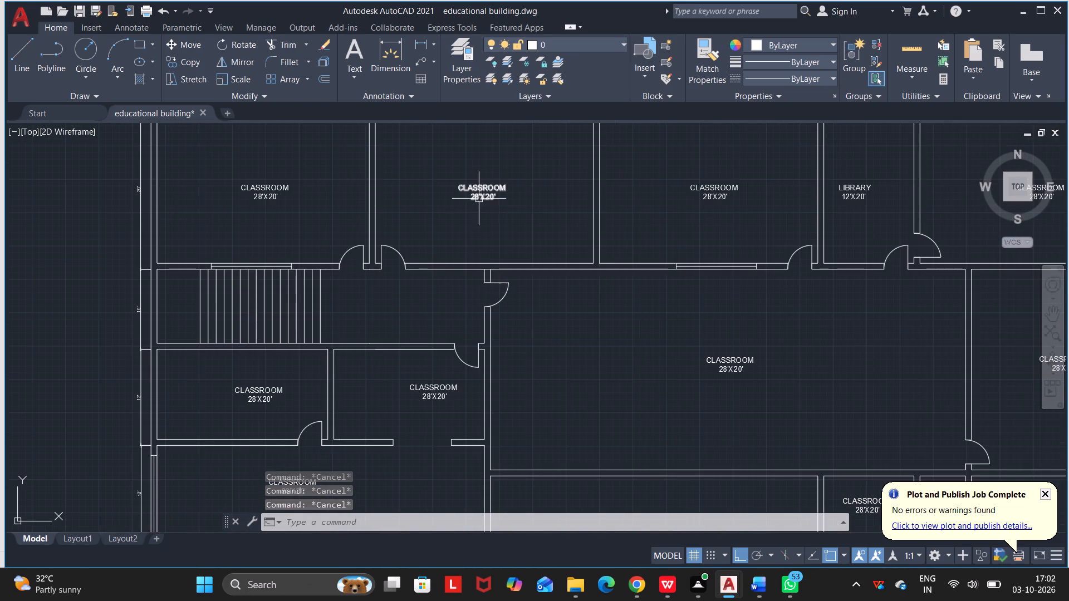
middle_click_drag(373, 218, 362, 321)
scroll(408, 152, "up", 1)
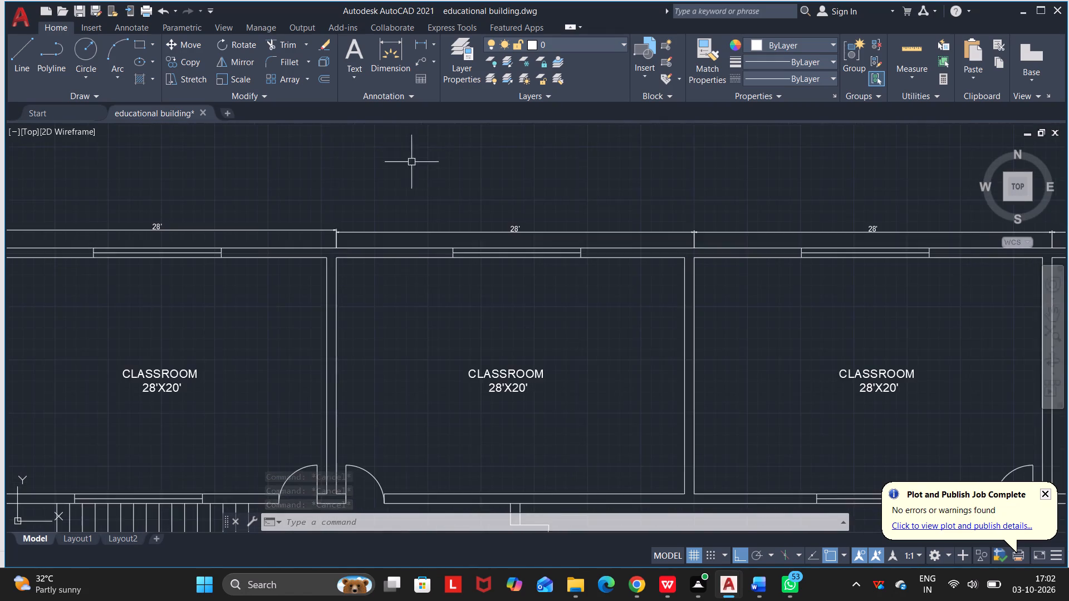
scroll(415, 169, "up", 2)
left_click(380, 54)
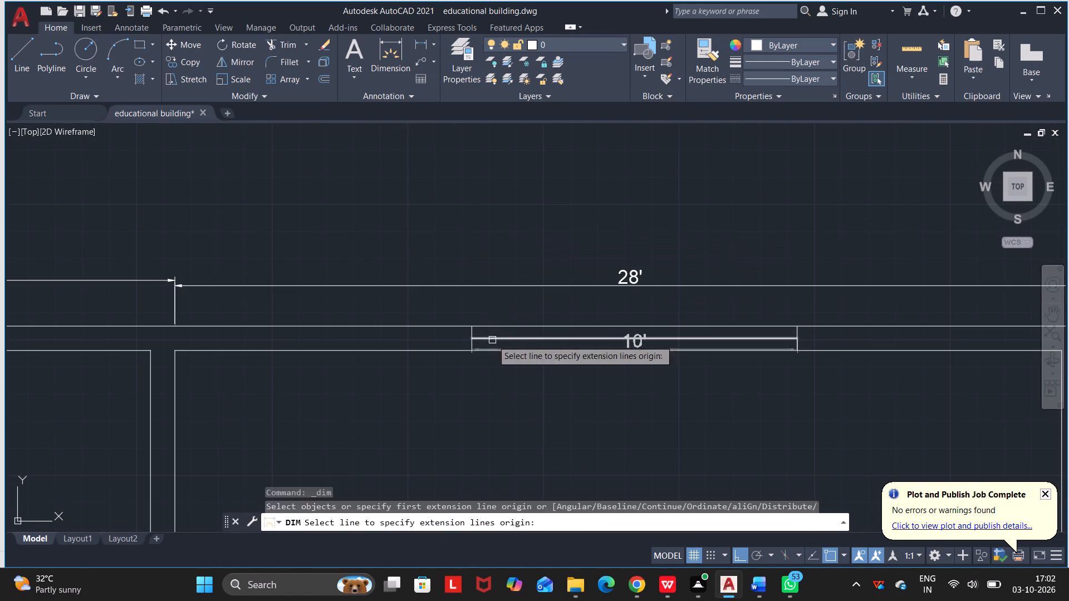
left_click(470, 329)
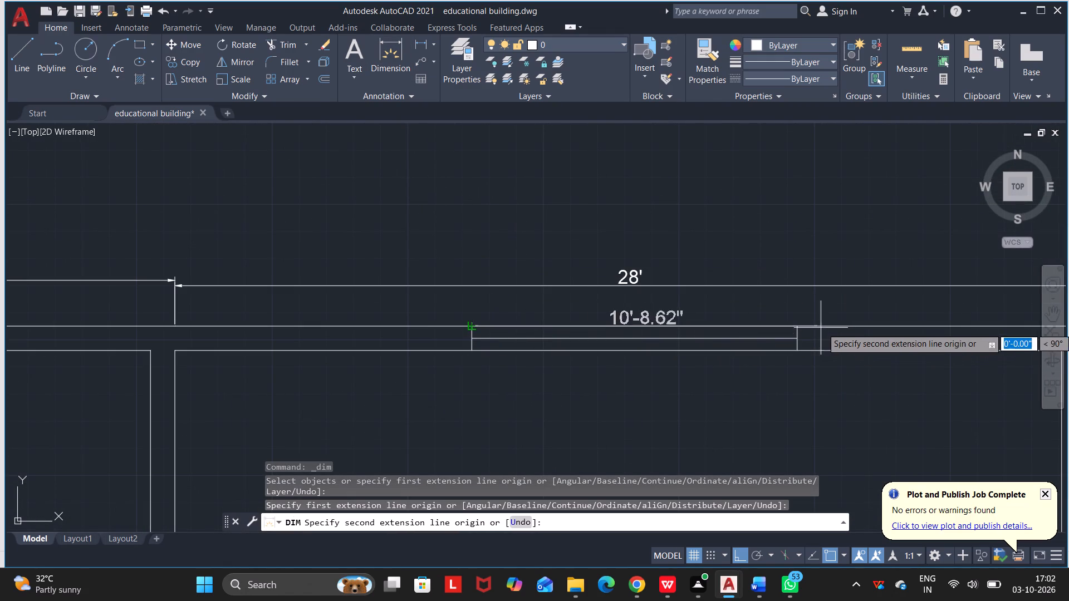
left_click(797, 327)
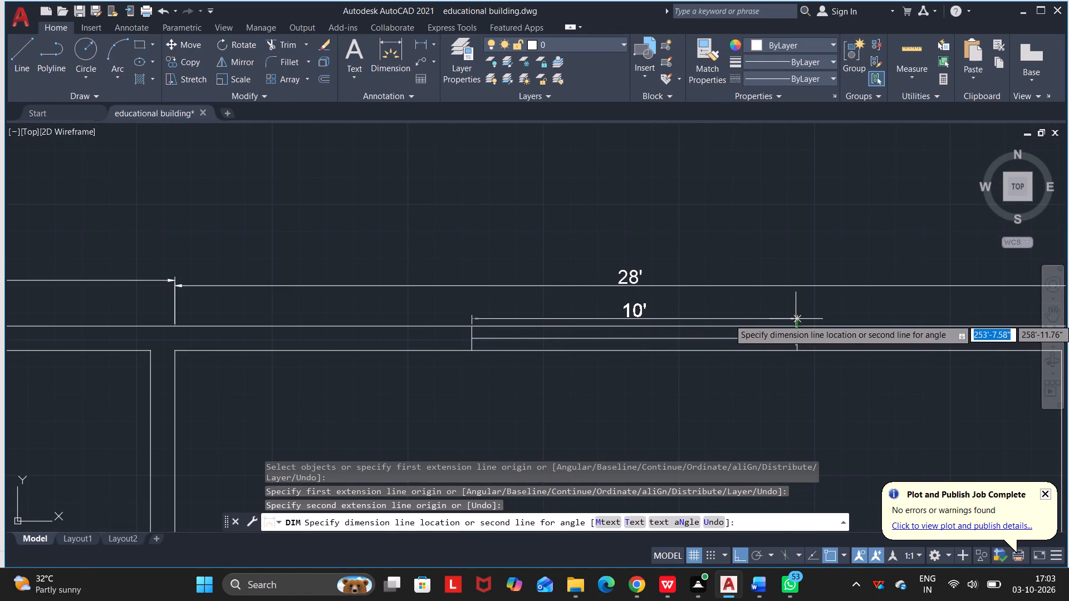
left_click(796, 319)
key("Escape")
key("Escape")
key("Escape")
key("Escape")
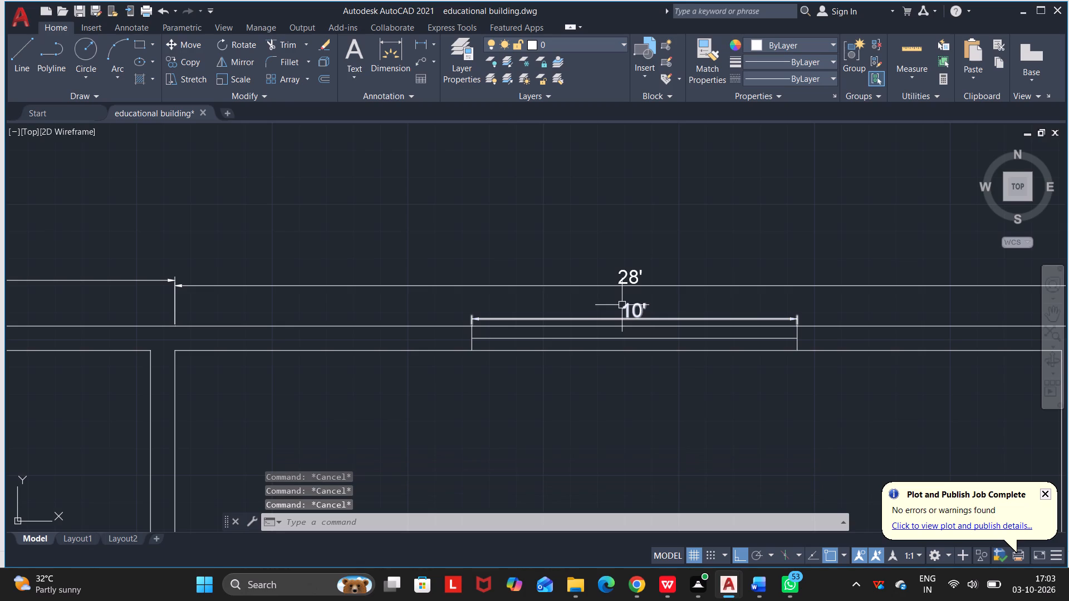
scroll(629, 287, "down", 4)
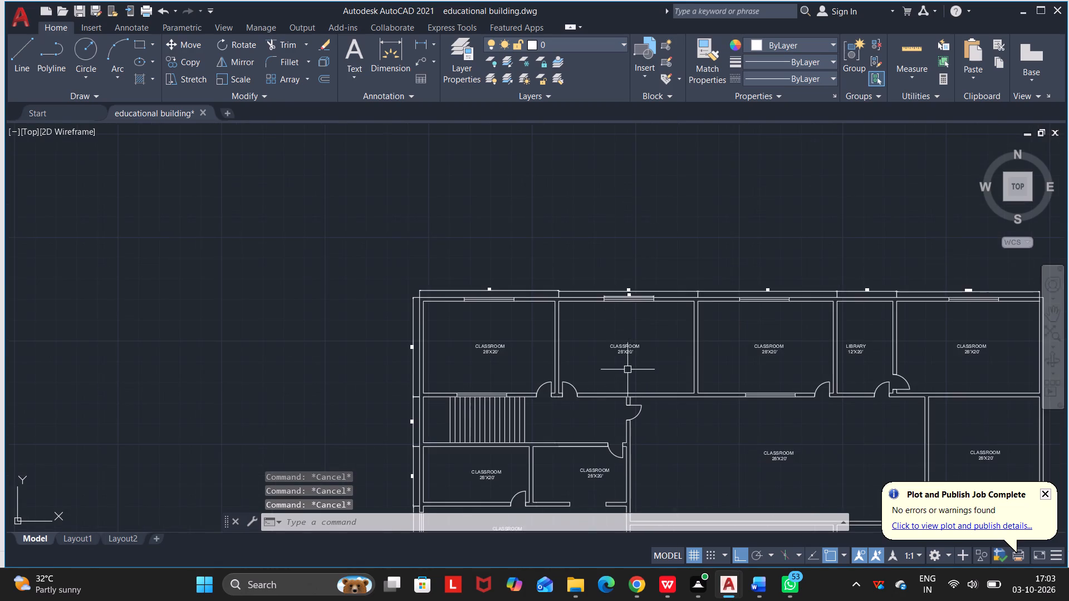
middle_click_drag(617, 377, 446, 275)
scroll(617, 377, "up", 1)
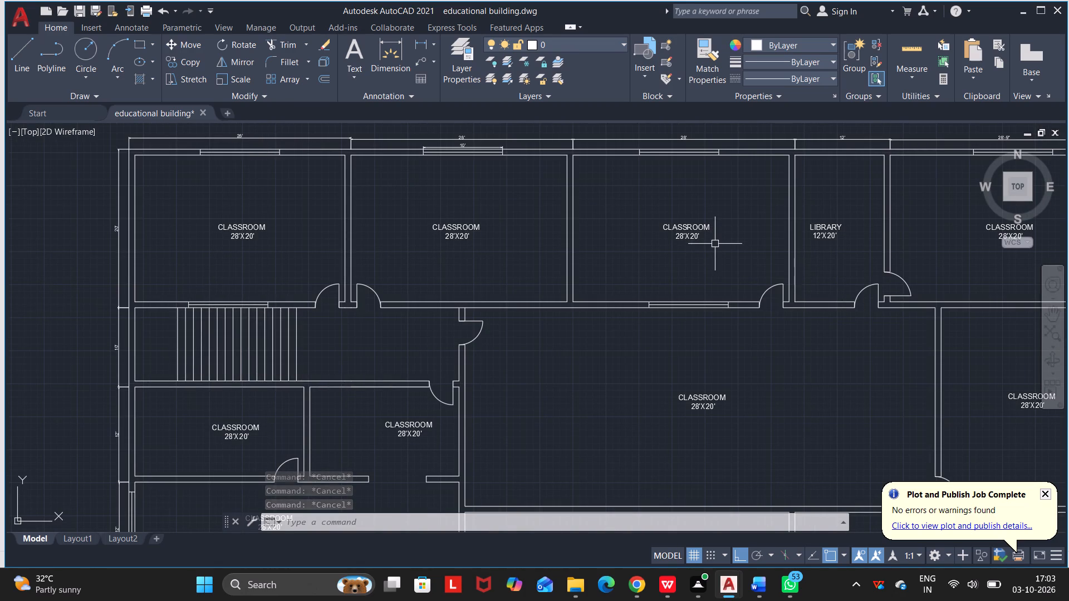
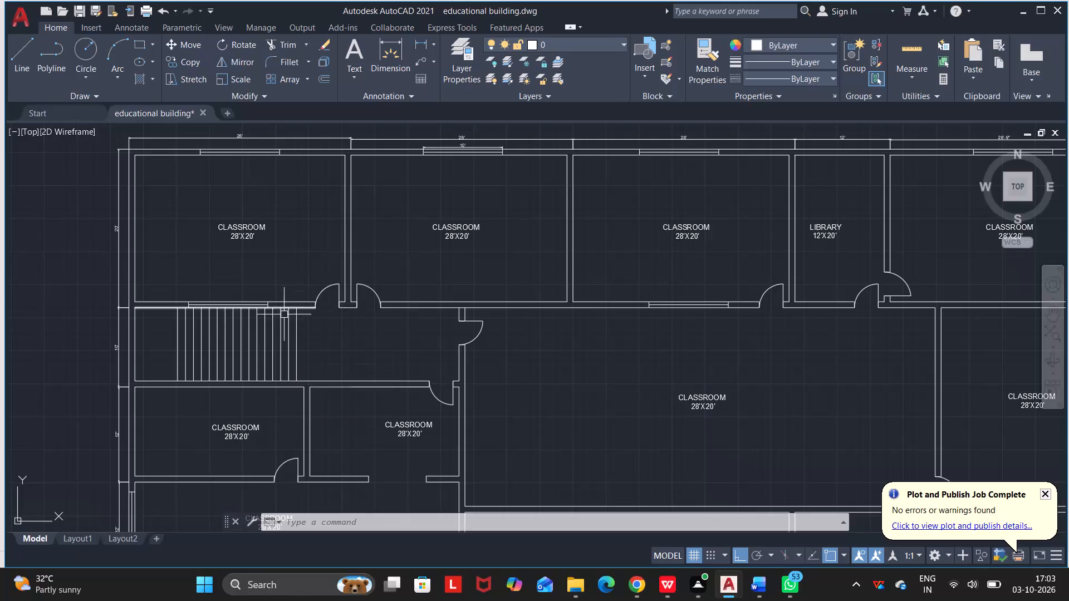
Replace the room name in the classroom label directly below the staircase with PRINCIPAL OFFICE.
middle_click_drag(285, 335, 359, 327)
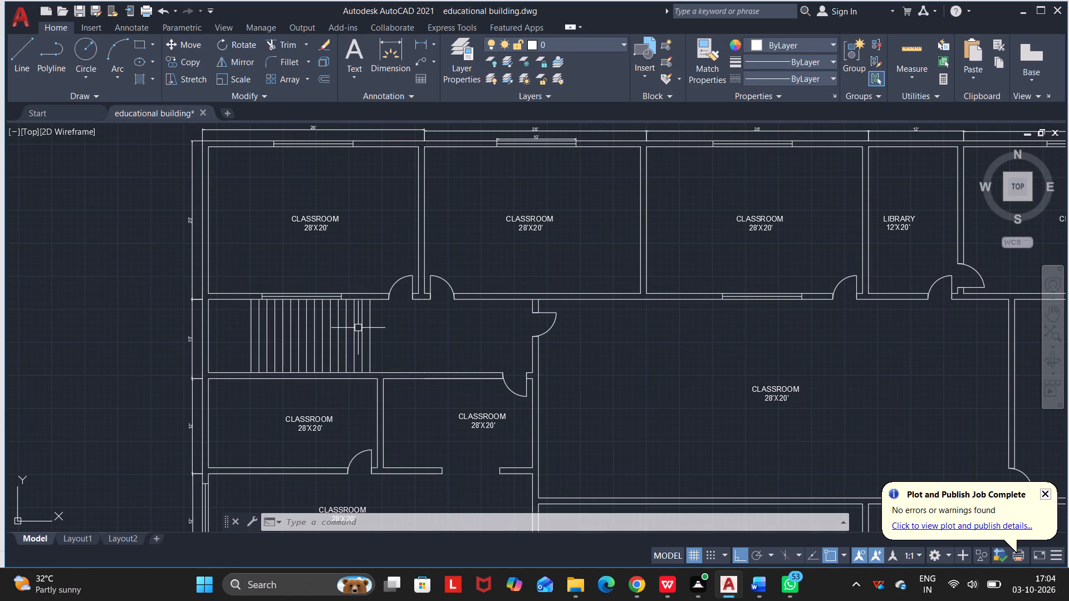
double_click(310, 415)
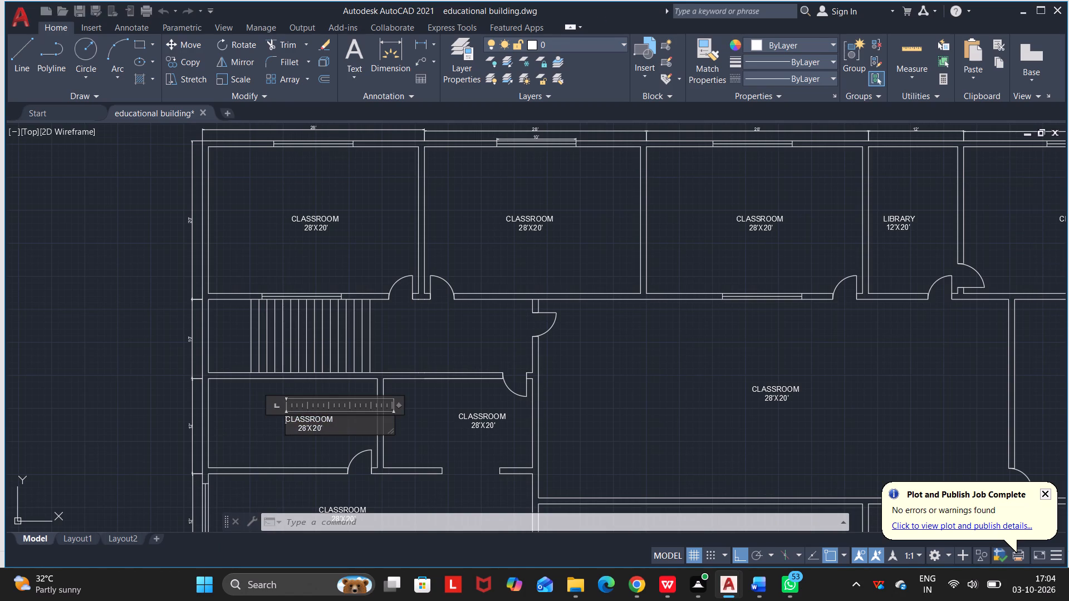
scroll(331, 423, "up", 3)
scroll(327, 424, "down", 1)
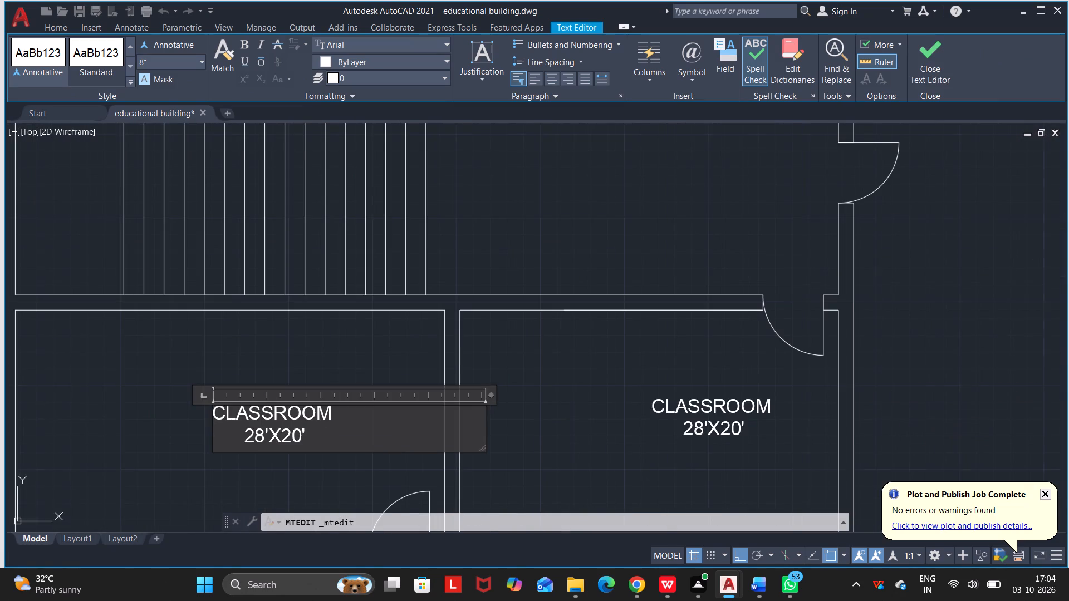
middle_click_drag(323, 427, 407, 396)
scroll(406, 395, "down", 2)
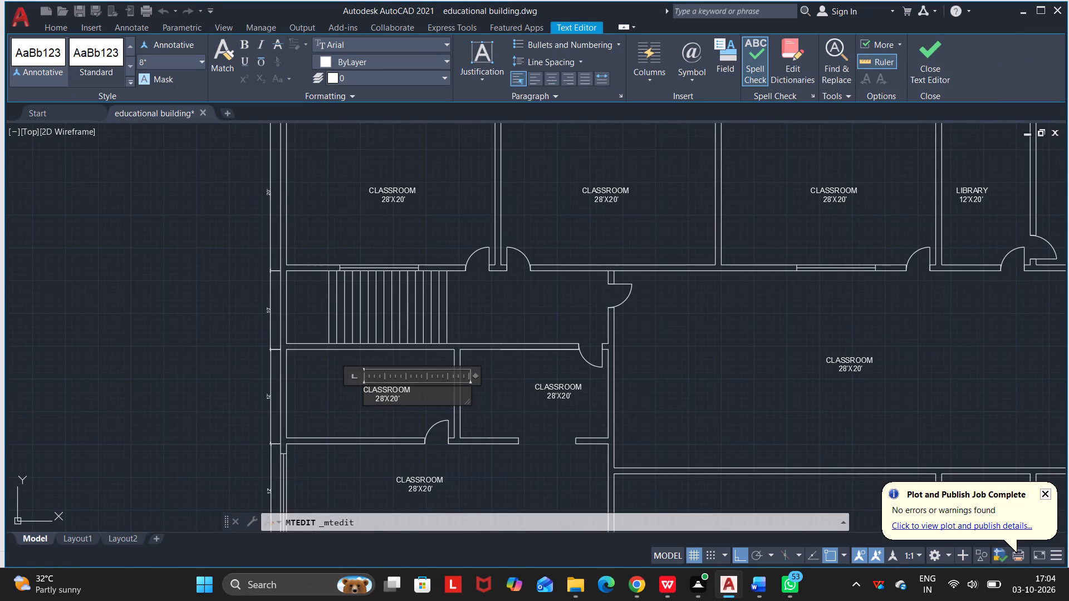
scroll(406, 395, "up", 3)
left_click(414, 377)
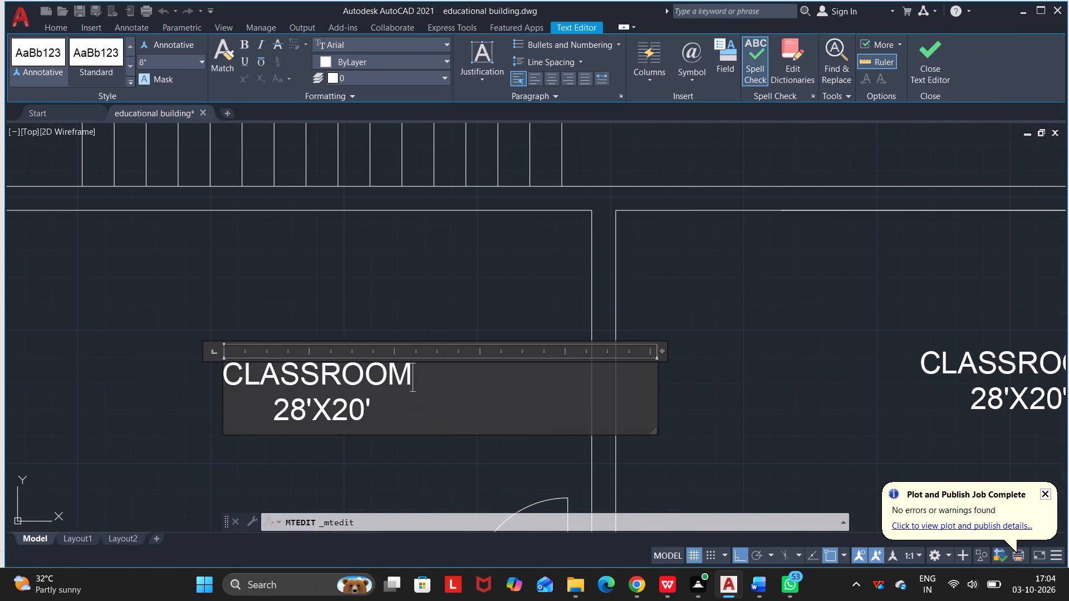
key("BackSpace")
key("BackSpace")
key("BackSpace")
key("BackSpace")
key("BackSpace")
key("BackSpace")
key("BackSpace")
key("BackSpace")
key("BackSpace")
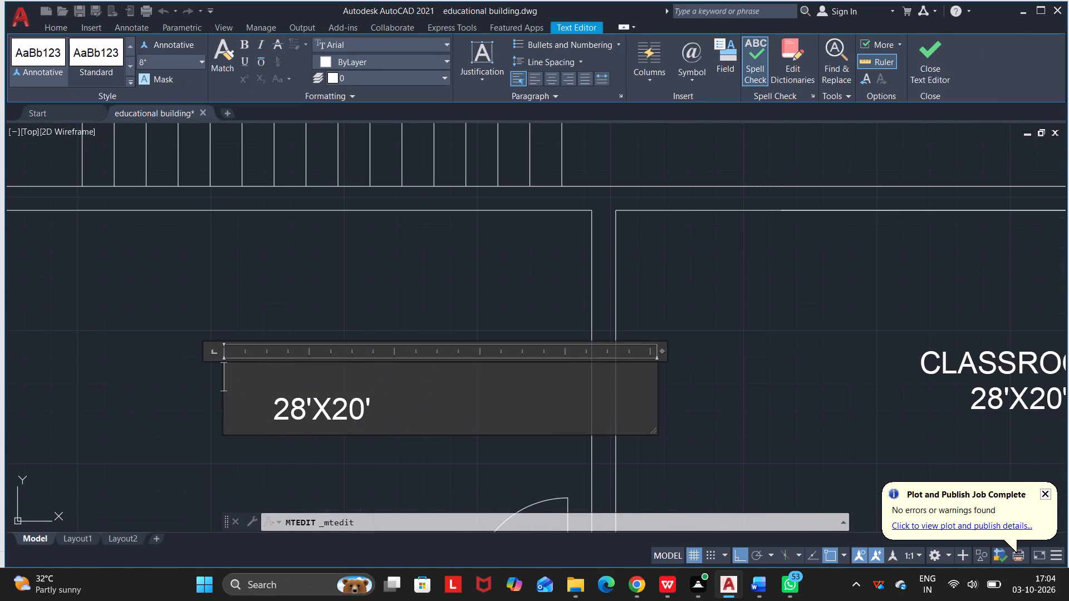
type("PRI")
type("NCIPAL OFFICE")
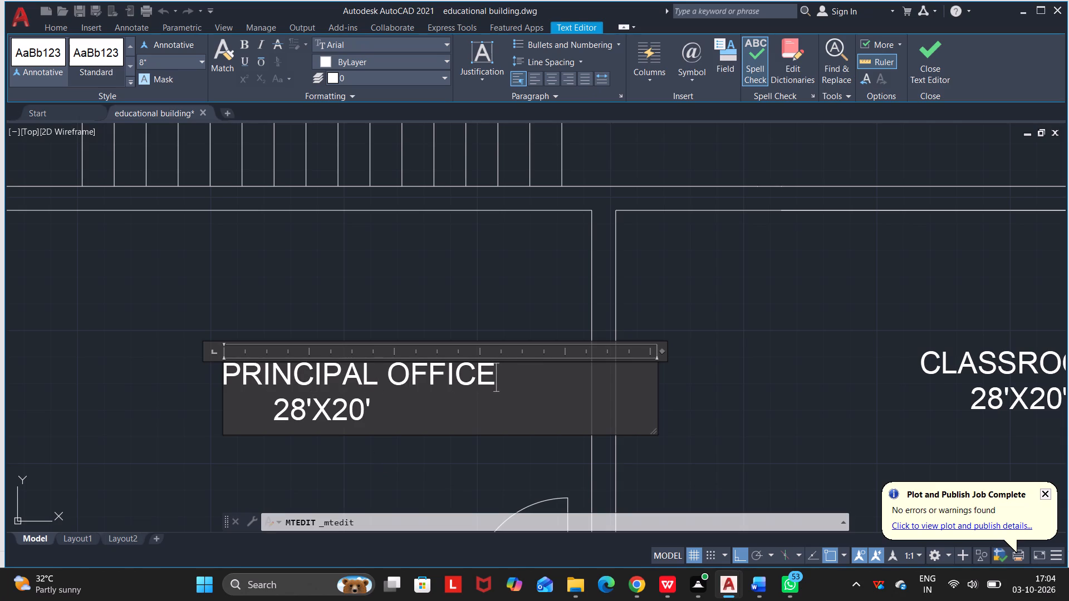
Change the size line under PRINCIPAL OFFICE to 16'X20', keeping it on a single line directly below the name.
left_click(307, 409)
key("BackSpace")
key("BackSpace")
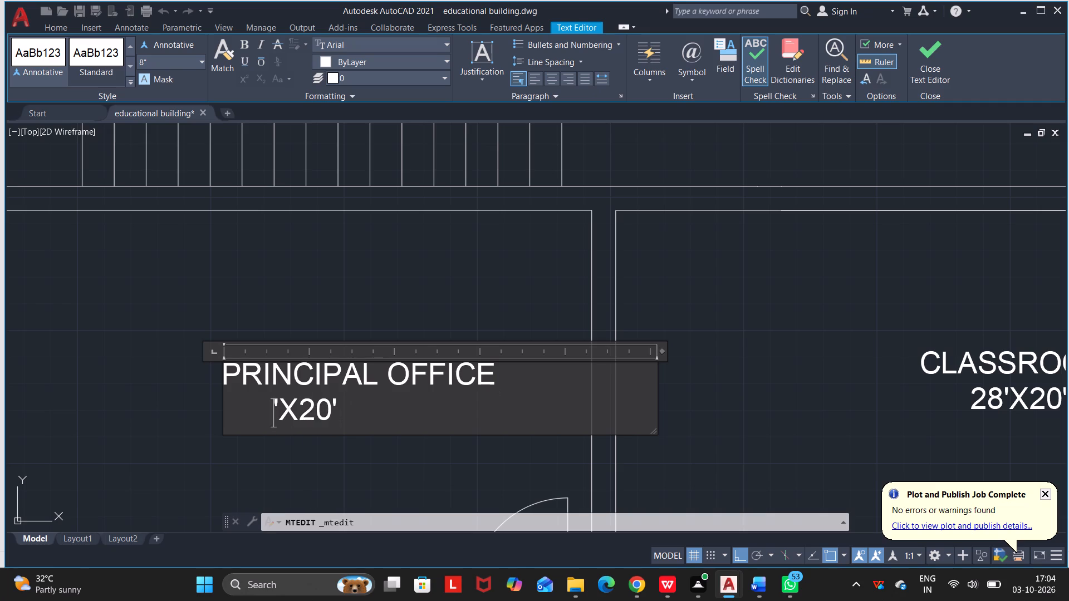
key("1")
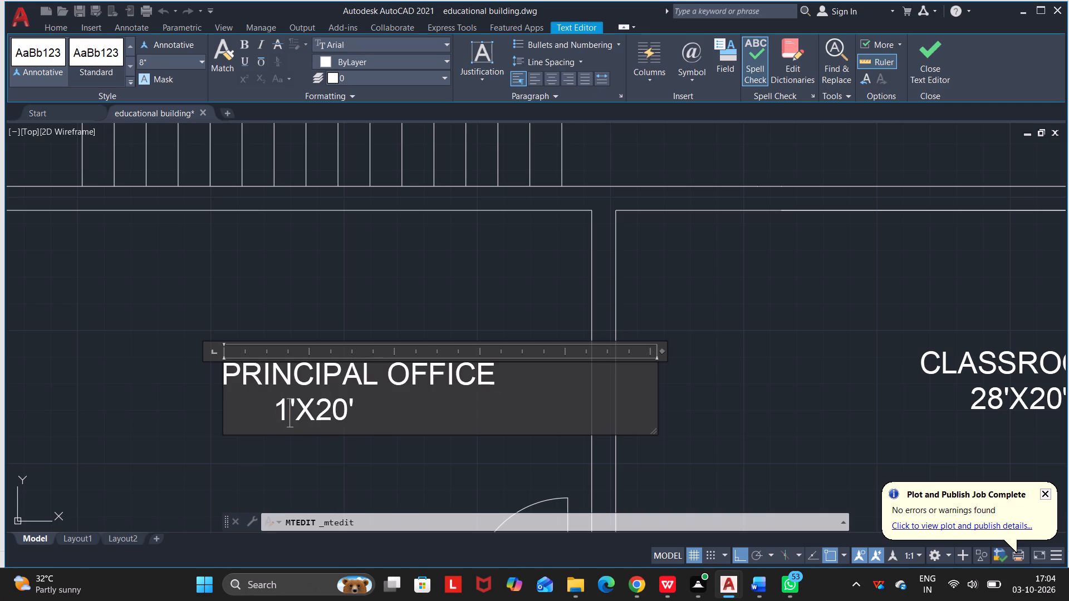
key("6")
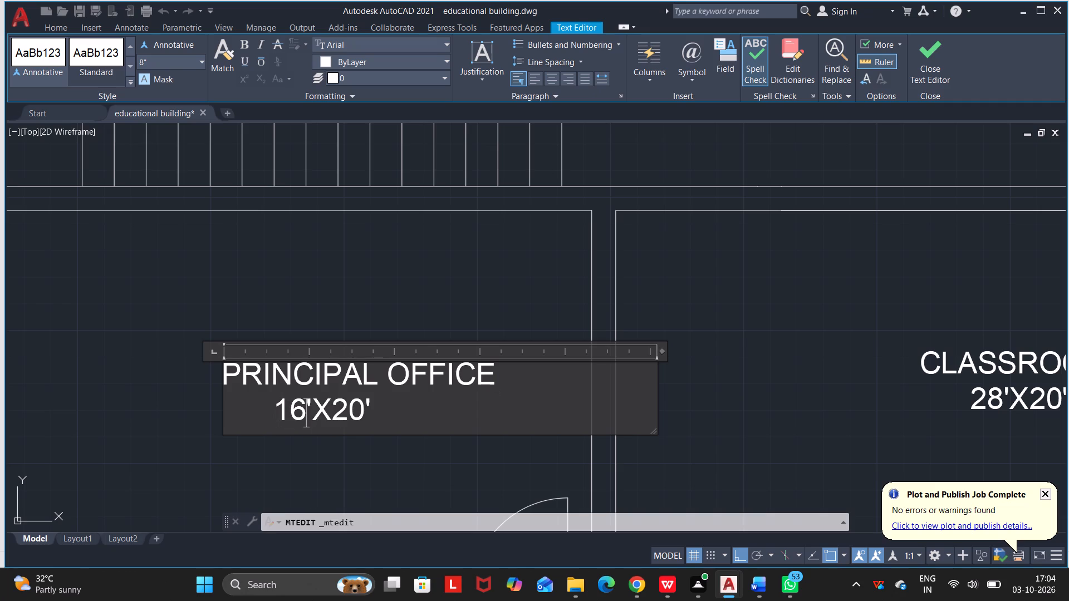
key("Return")
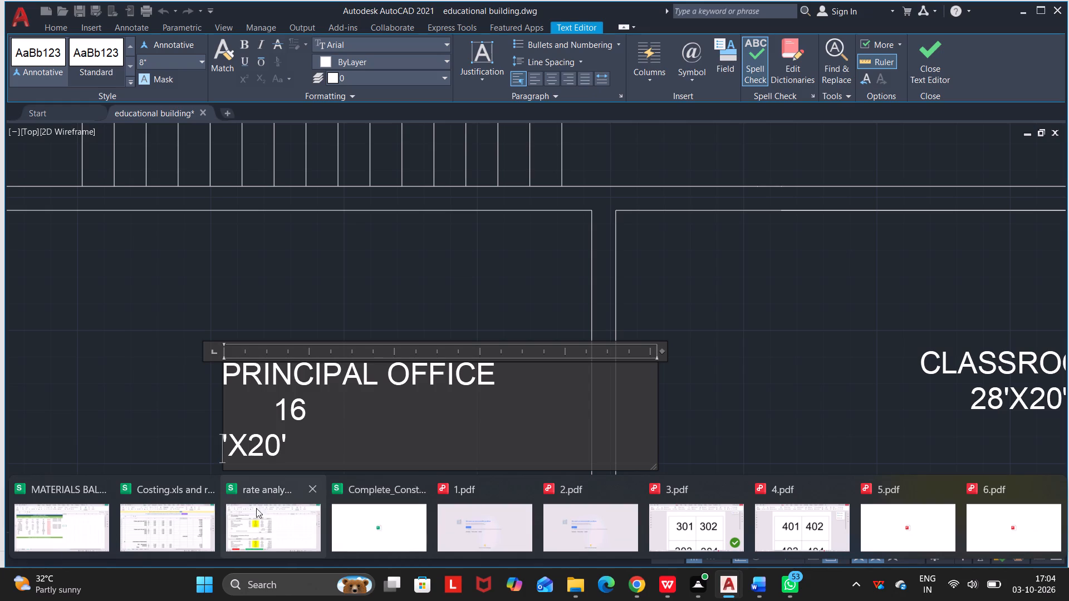
left_click(266, 532)
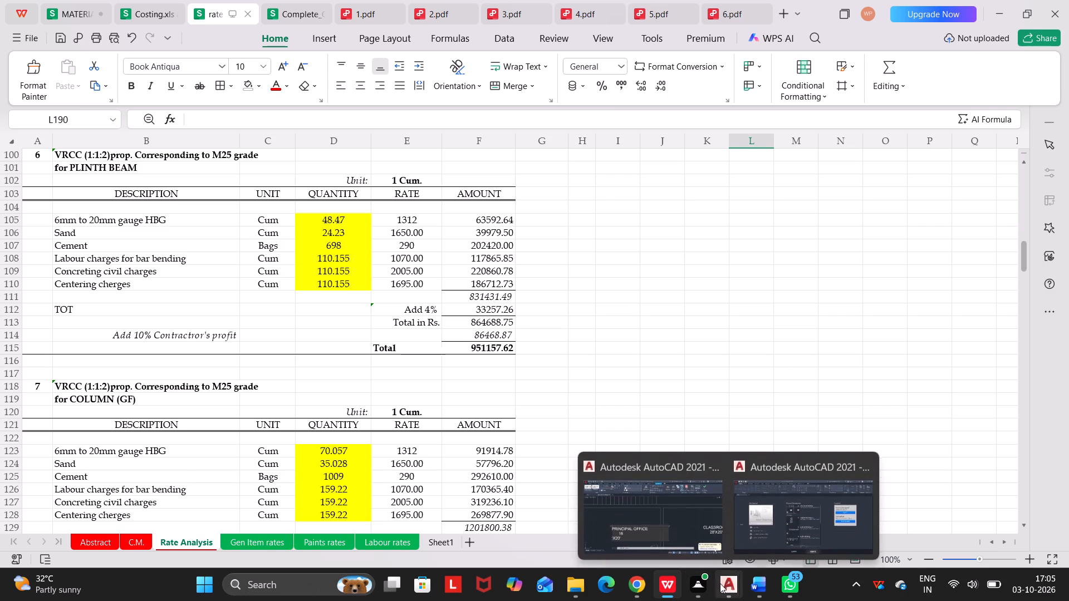
left_click(681, 515)
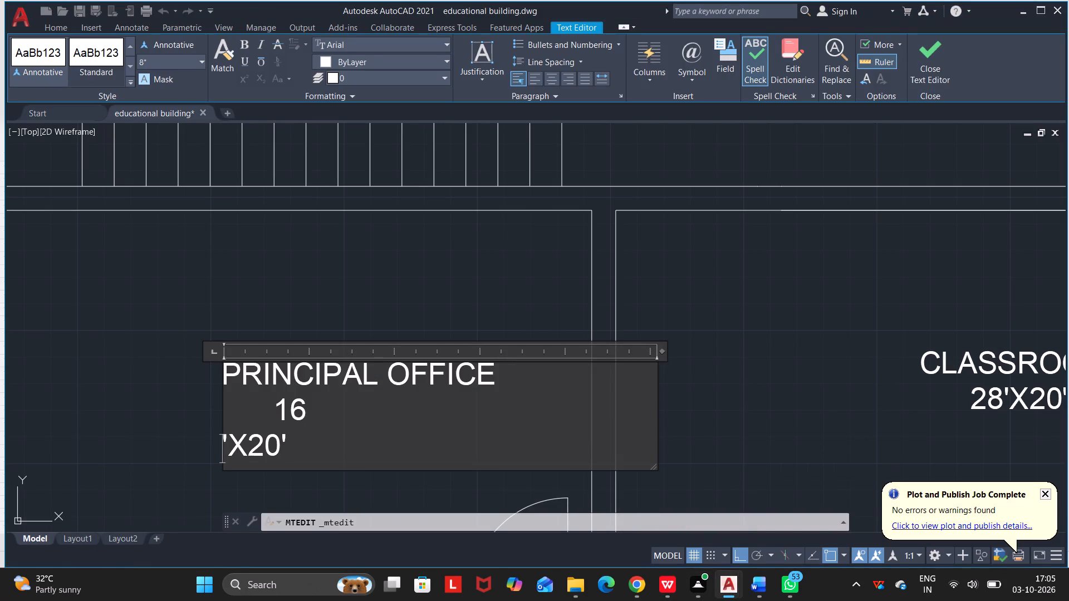
type("16")
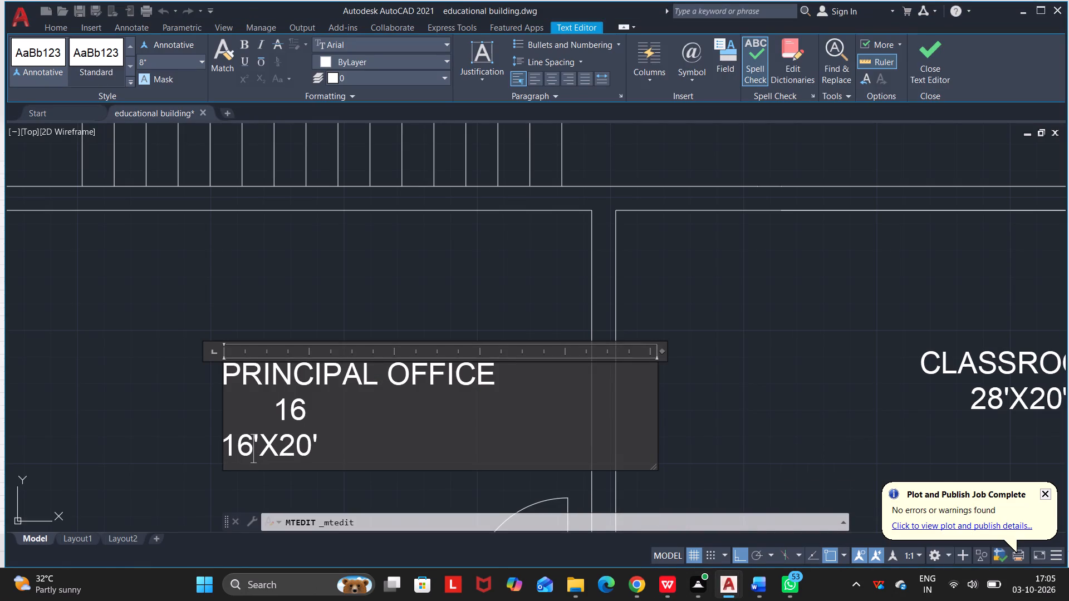
left_click(312, 409)
key("BackSpace")
key("BackSpace")
key("BackSpace")
key("BackSpace")
key("BackSpace")
key("BackSpace")
key("BackSpace")
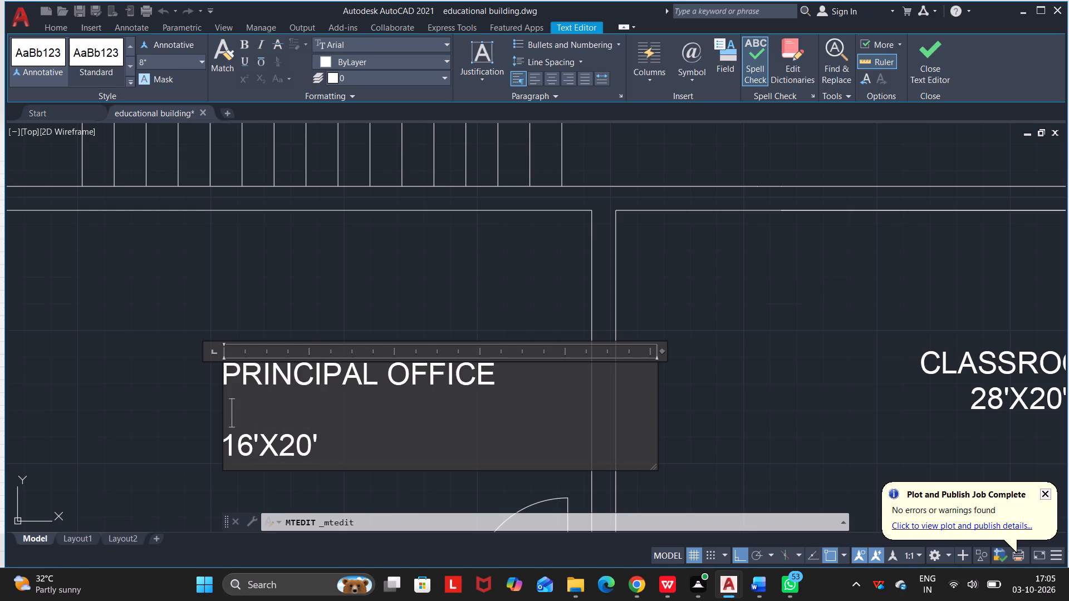
key("BackSpace")
key("BackSpace")
left_click(225, 409)
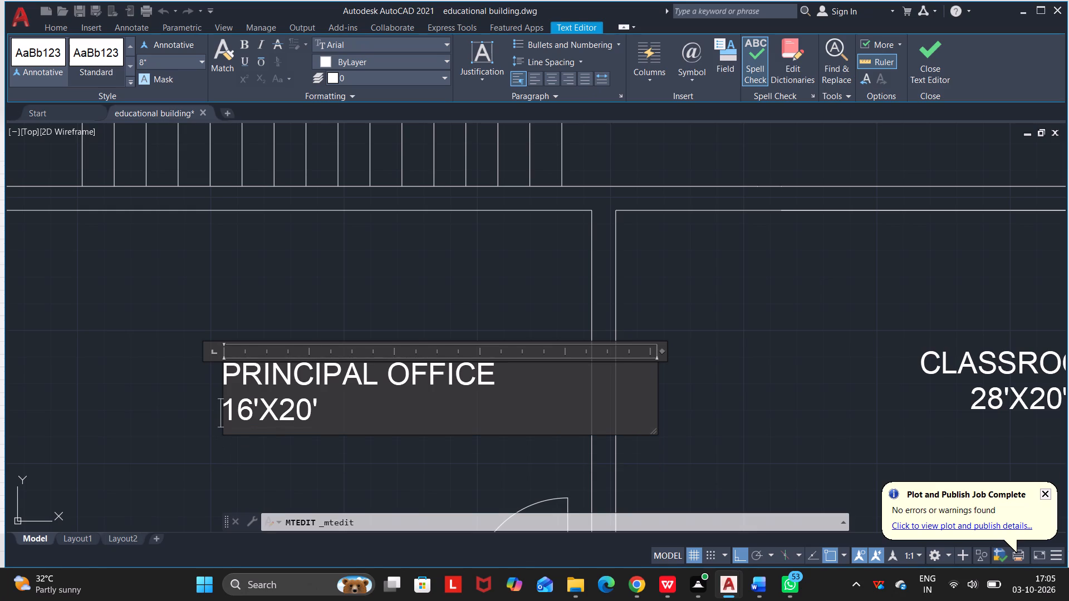
Indent the 16'X20' line with spaces to centre it under PRINCIPAL OFFICE and finish editing the label.
key("space")
key("space")
key("space")
key("space")
key("space")
key("space")
key("space")
key("space")
key("space")
key("space")
left_click(299, 311)
Change the size in the label of the classroom adjoining the principal office to 20'X20'.
scroll(448, 406, "down", 2)
middle_click_drag(475, 408, 340, 374)
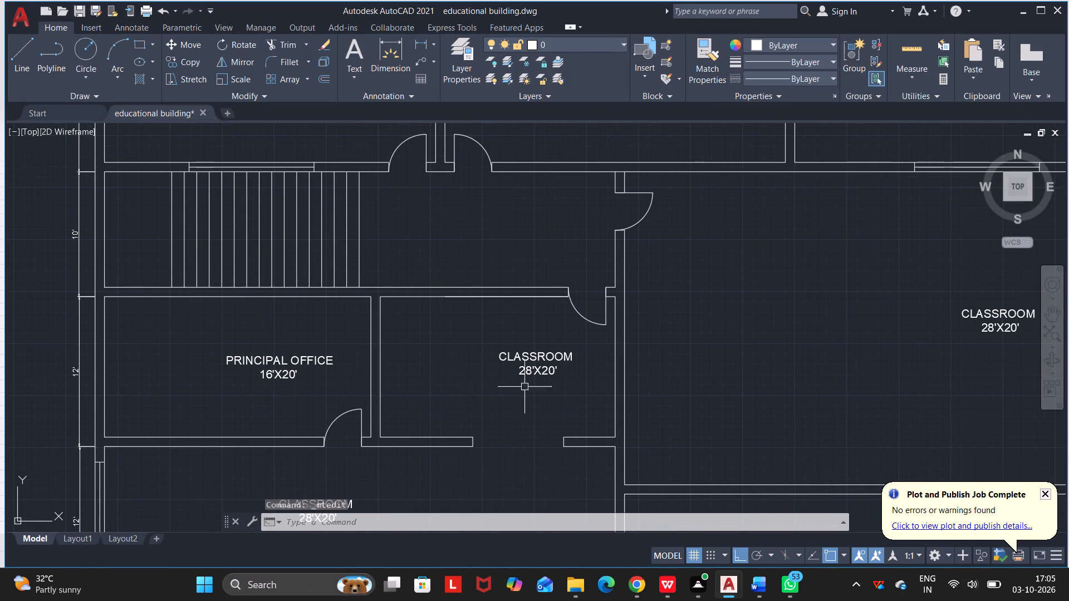
scroll(542, 386, "up", 1)
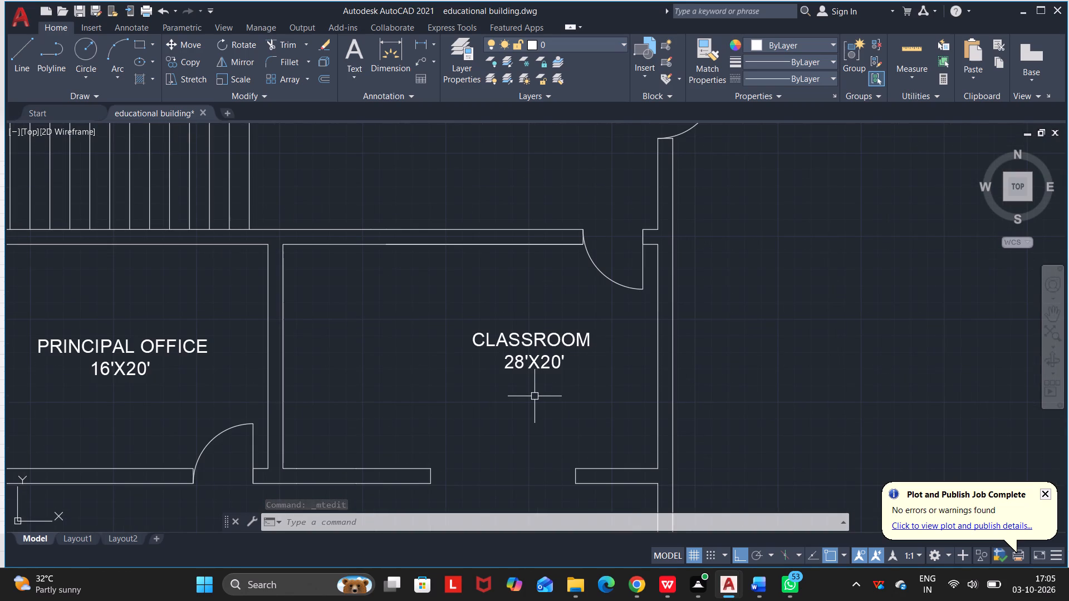
double_click(565, 333)
left_click(524, 360)
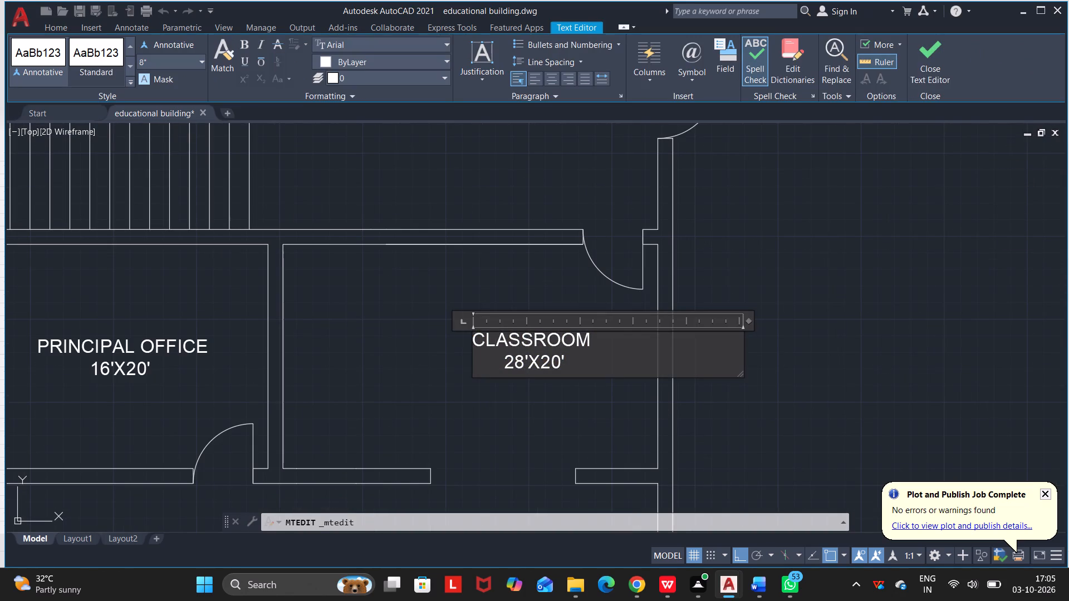
key("BackSpace")
key("2")
key("BackSpace")
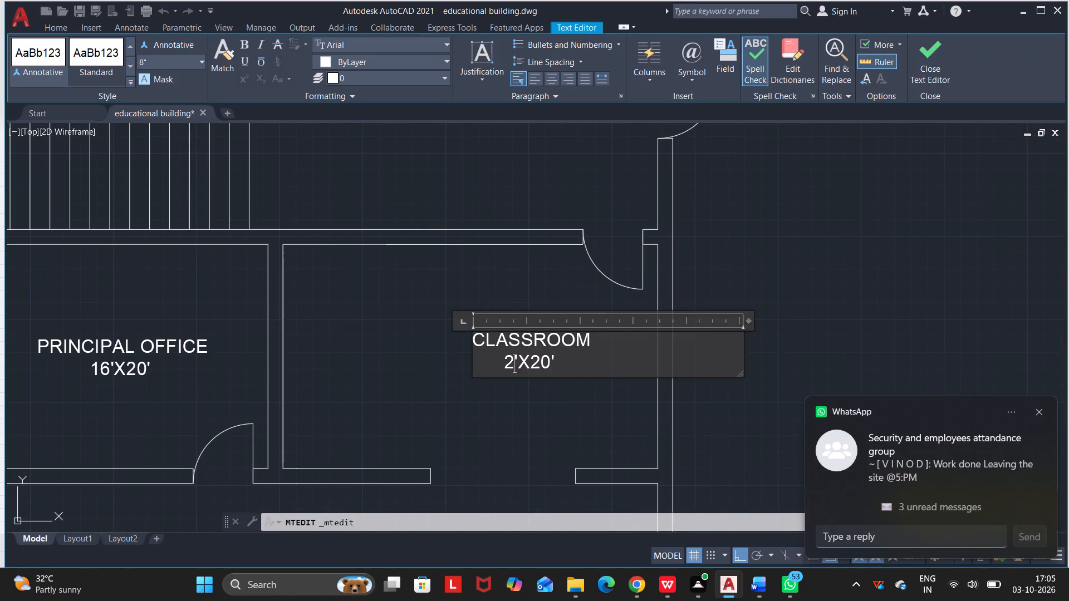
key("0")
Replace CLASSROOM in the 20'X20' room label with STEAM ADMIN & CURRICULAM and finish editing it.
left_click(591, 342)
key("BackSpace")
key("BackSpace")
key("BackSpace")
key("BackSpace")
key("BackSpace")
key("BackSpace")
key("BackSpace")
key("BackSpace")
key("BackSpace")
key("BackSpace")
key("BackSpace")
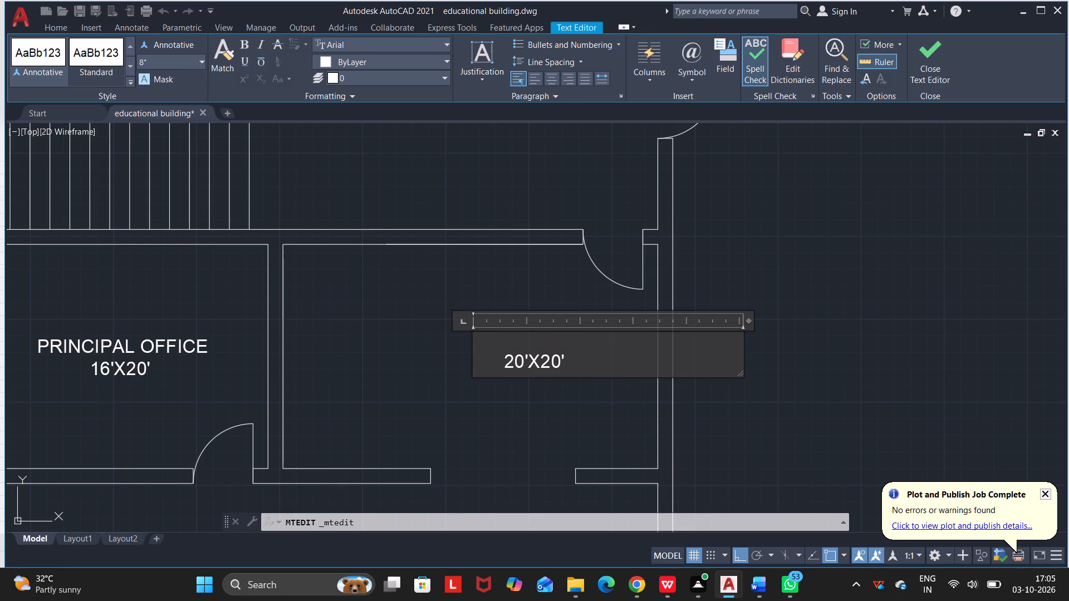
type("STEA")
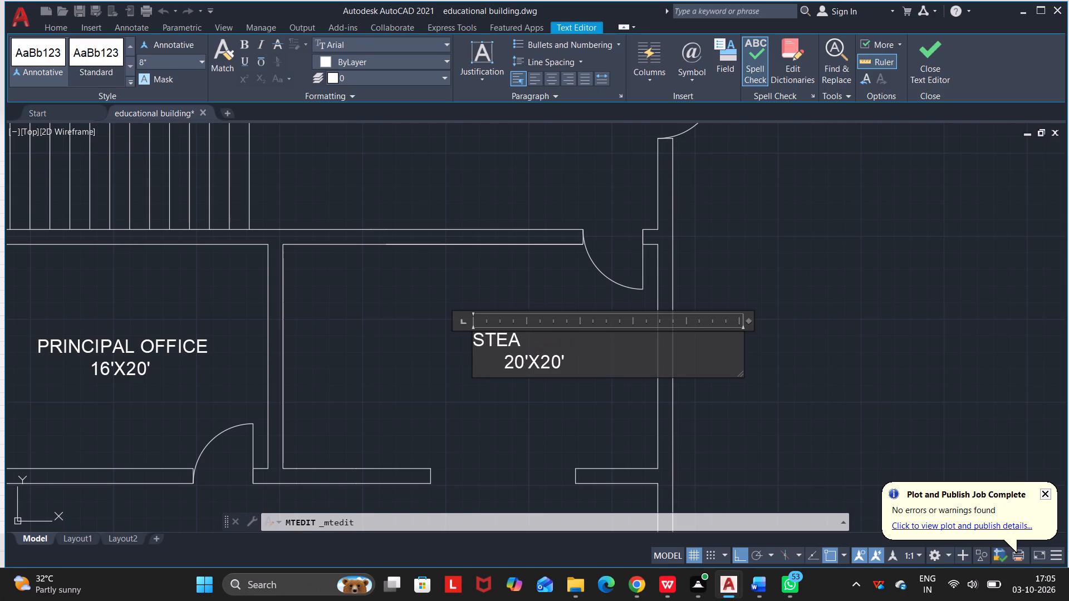
type("M ADMIN")
key("space")
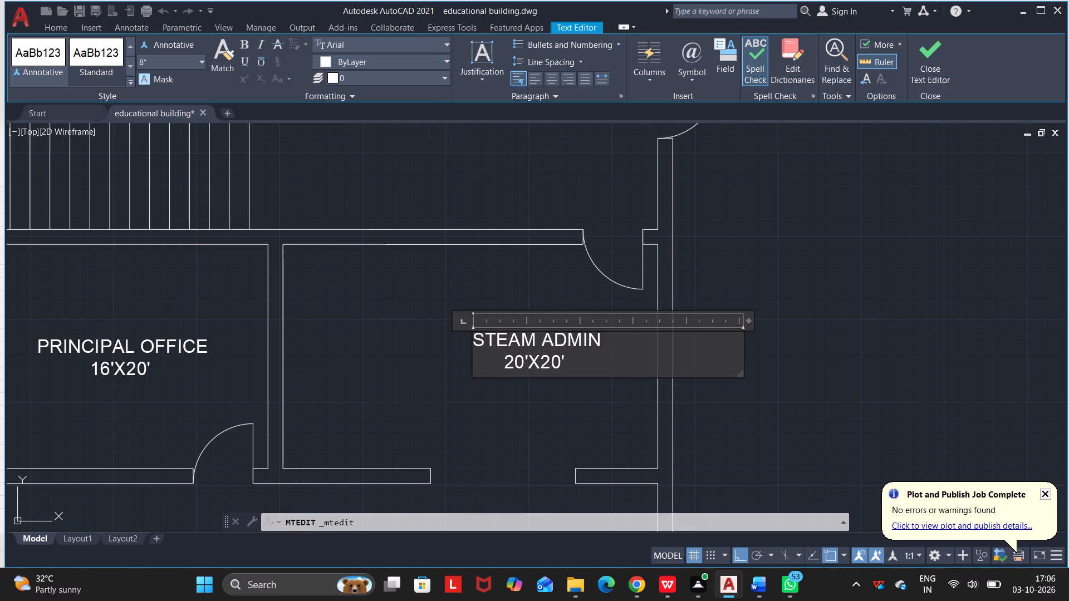
key("shift+dollar")
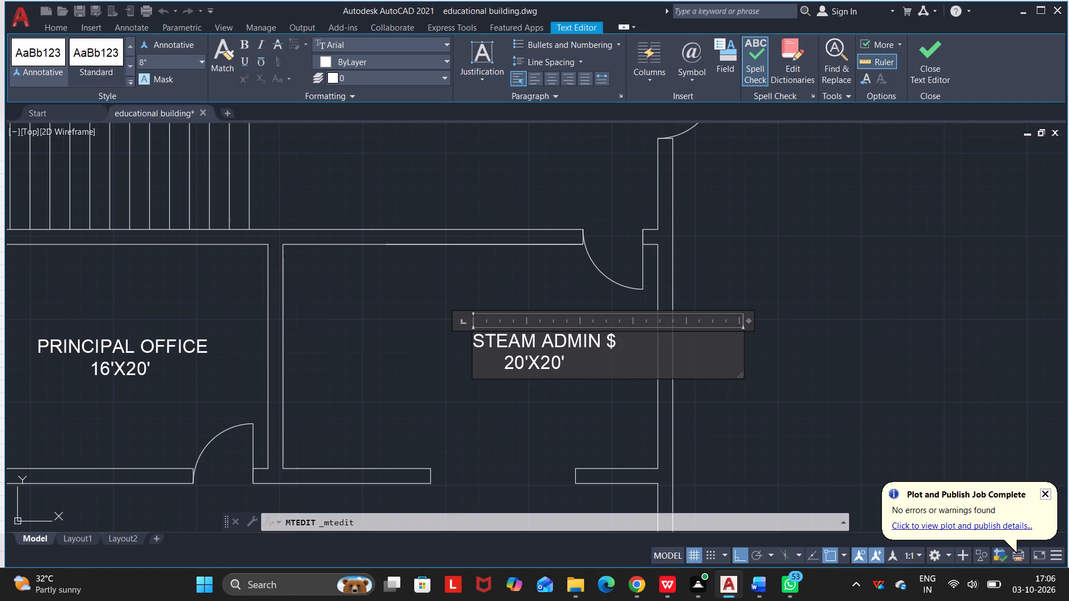
key("BackSpace")
key("shift+ampersand")
key("space")
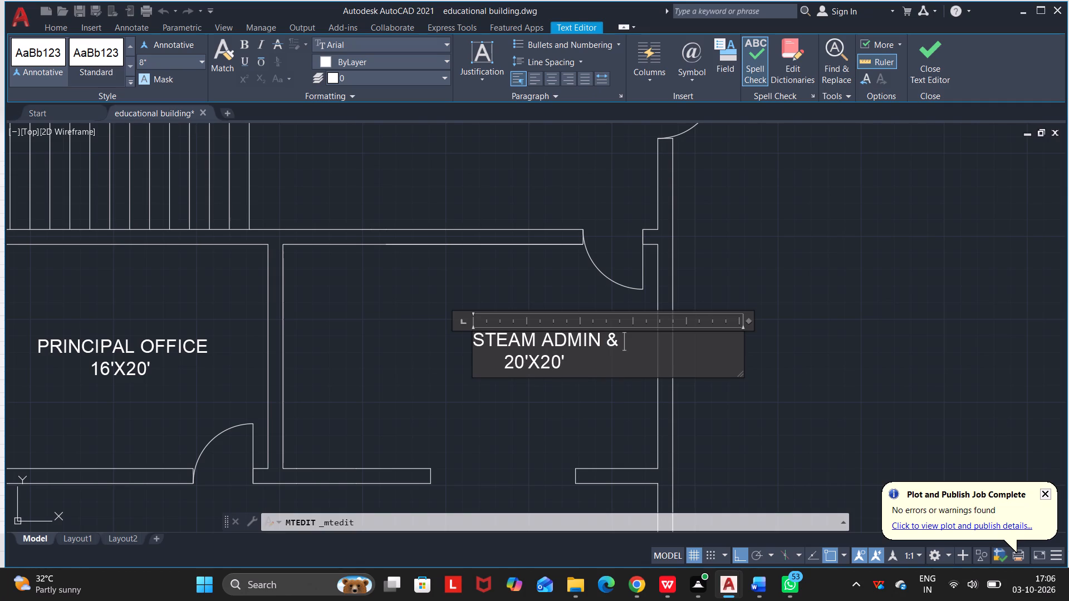
type("CURRICULAM")
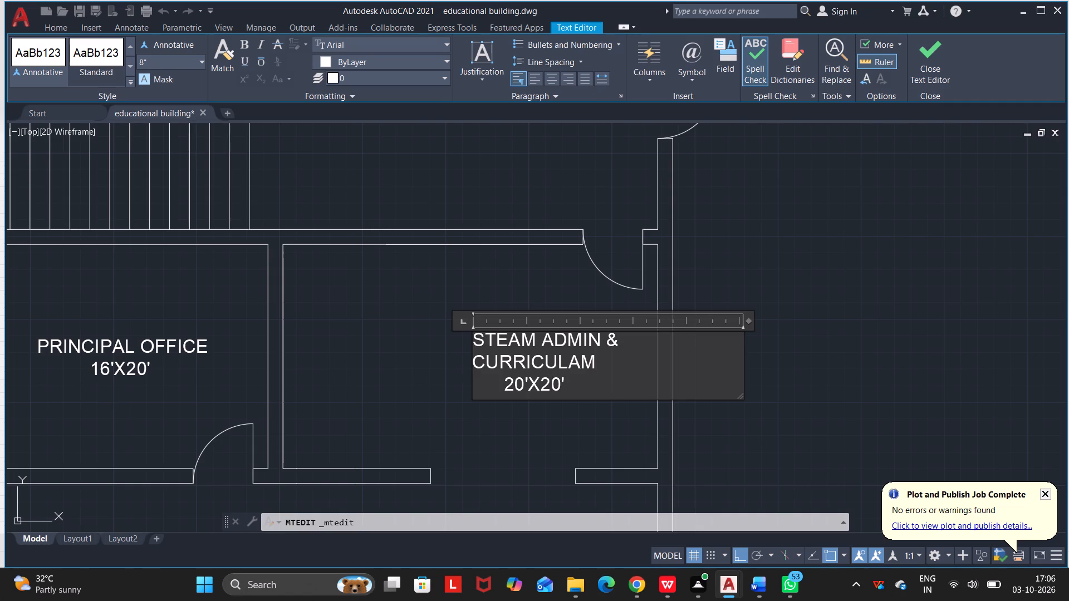
left_click(441, 358)
Replace CLASSROOM with CENTRAILISED MAKERSPACE in the label of the room directly below the principal office.
scroll(543, 361, "down", 2)
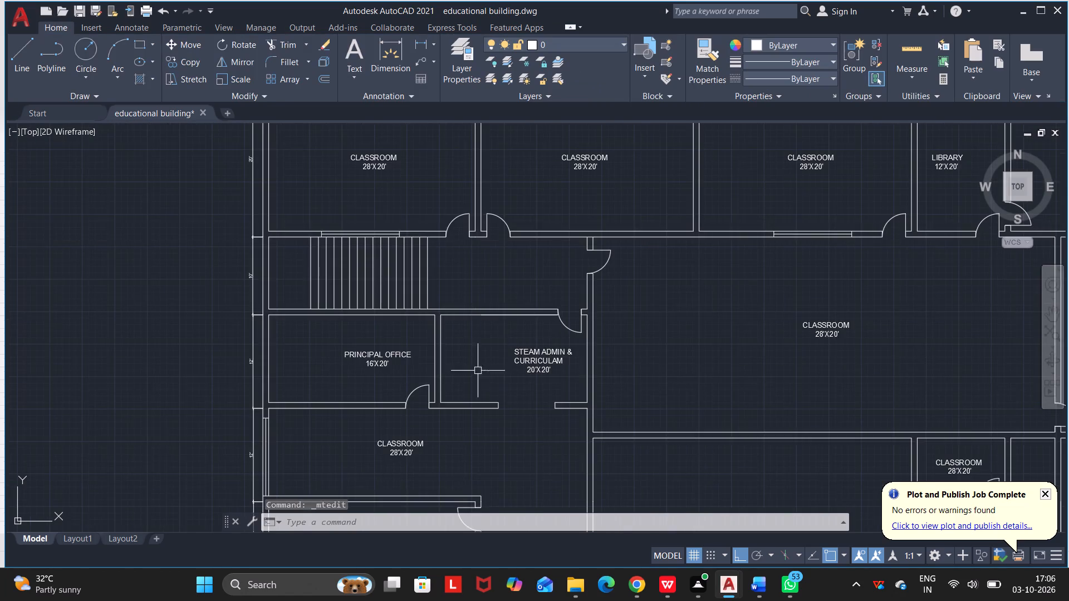
scroll(425, 391, "down", 2)
scroll(385, 432, "up", 3)
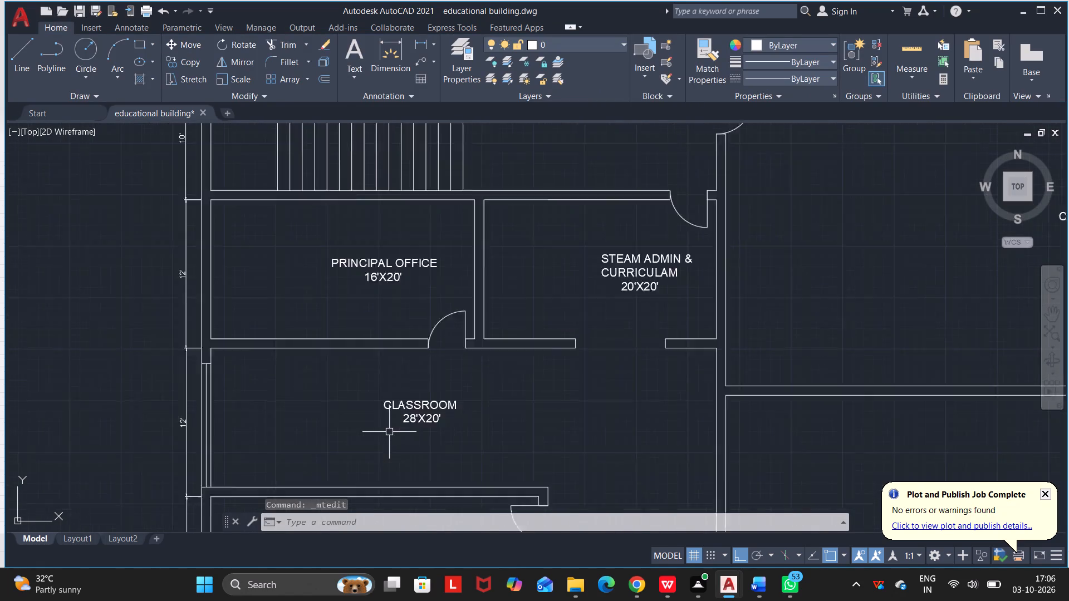
scroll(389, 432, "up", 1)
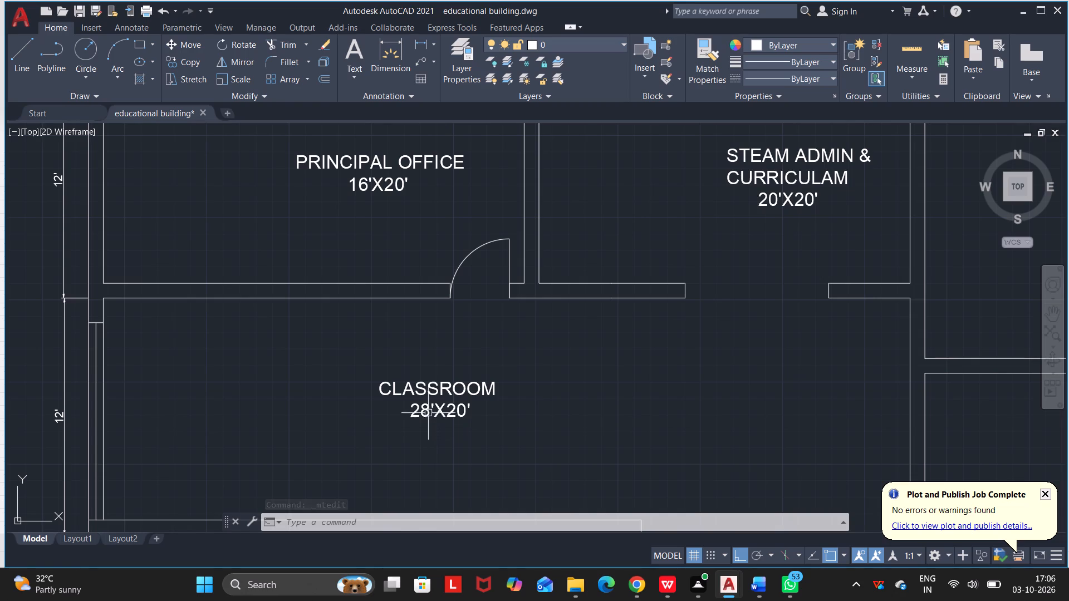
double_click(440, 393)
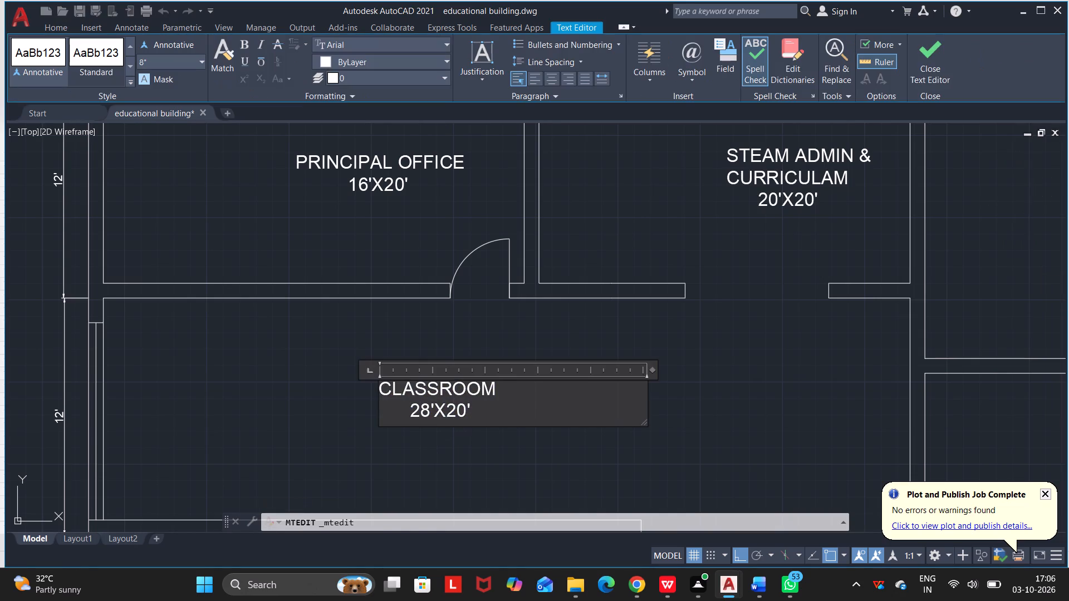
left_click(496, 392)
key("BackSpace")
key("BackSpace")
key("BackSpace")
key("BackSpace")
key("BackSpace")
key("BackSpace")
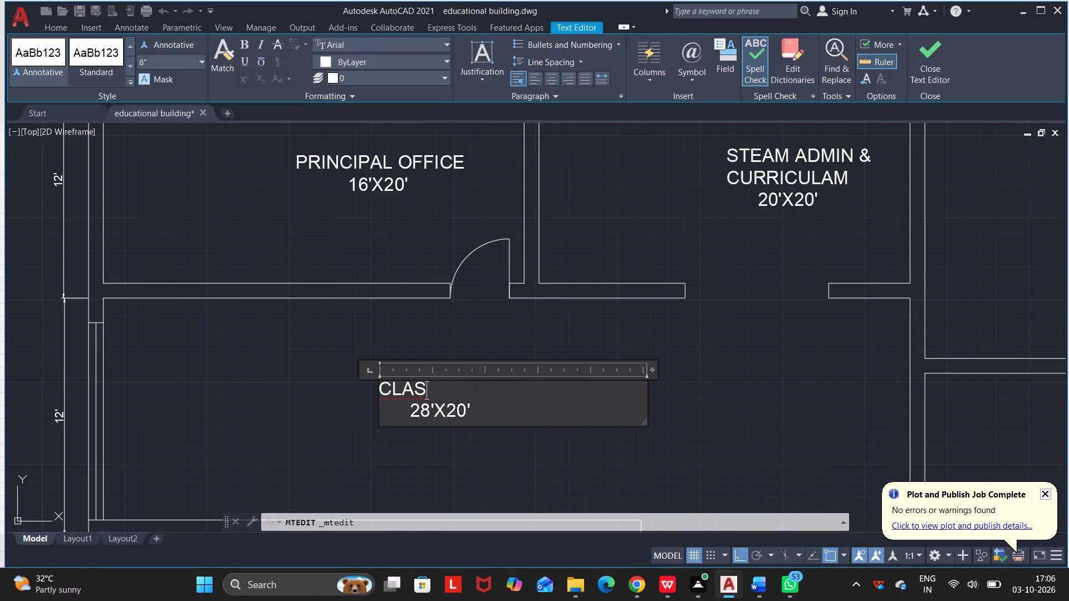
key("BackSpace")
key("BackSpace")
type("ENTRAILISED")
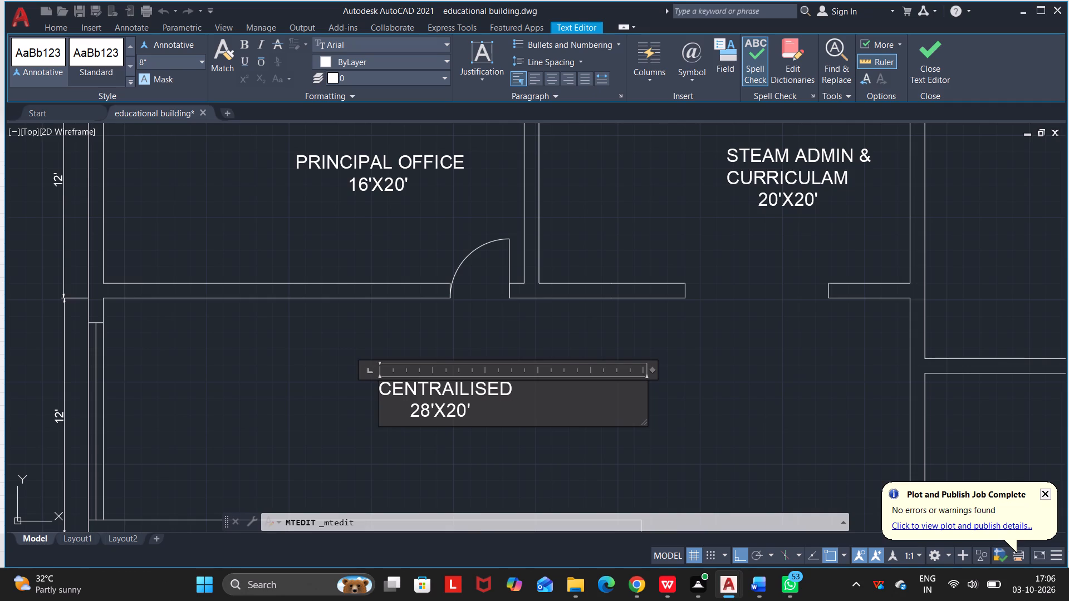
key("space")
type("MAKERSPACE")
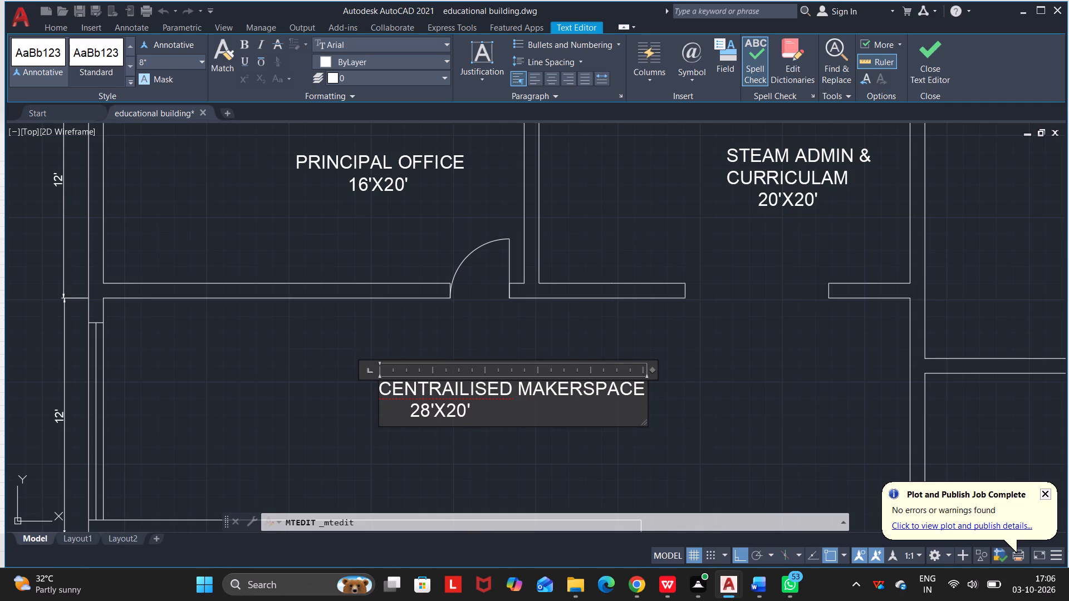
Change the size line under CENTRAILISED MAKERSPACE to 70'X50' and finish editing the label.
left_click_drag(514, 418, 397, 423)
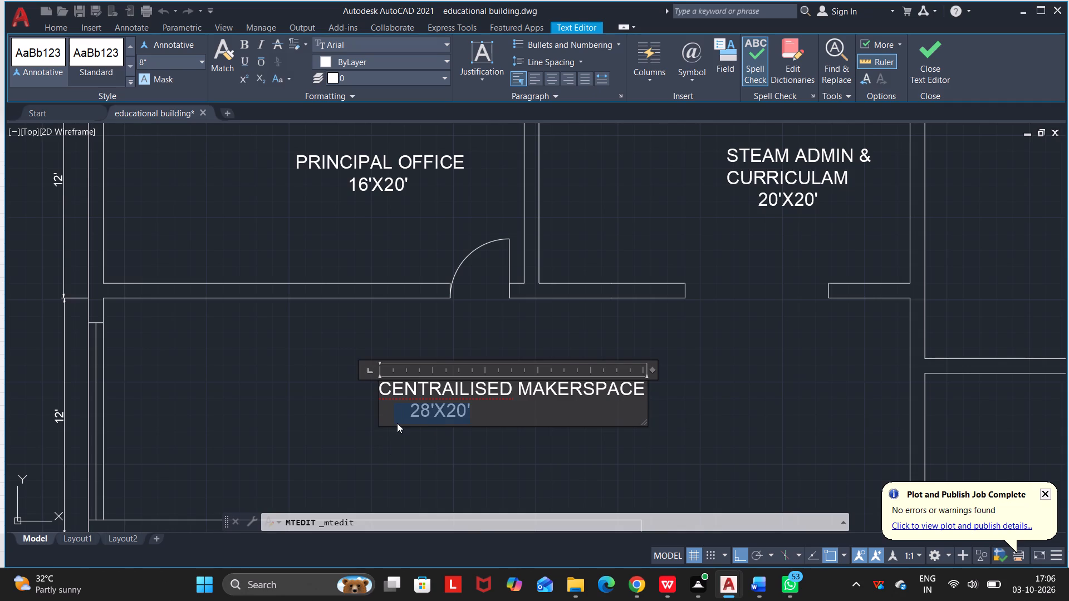
type("70")
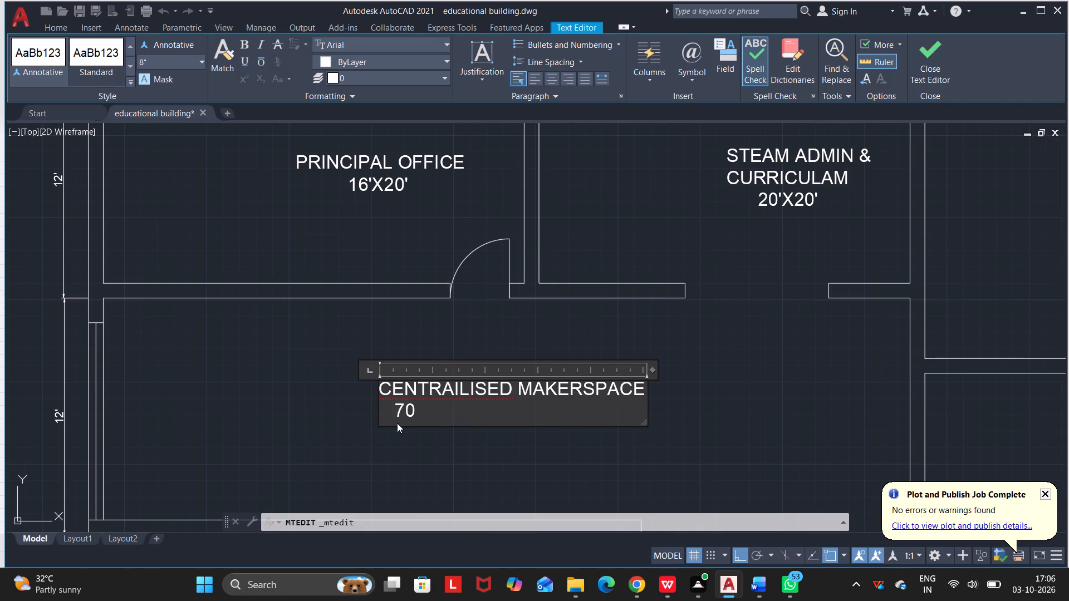
key("apostrophe")
key("x")
type("50'")
left_click(710, 361)
Replace CLASSROOM with BIOLOGY CHEMISTRY LAB in the label of the room below the makerspace and finish editing it.
scroll(480, 436, "down", 2)
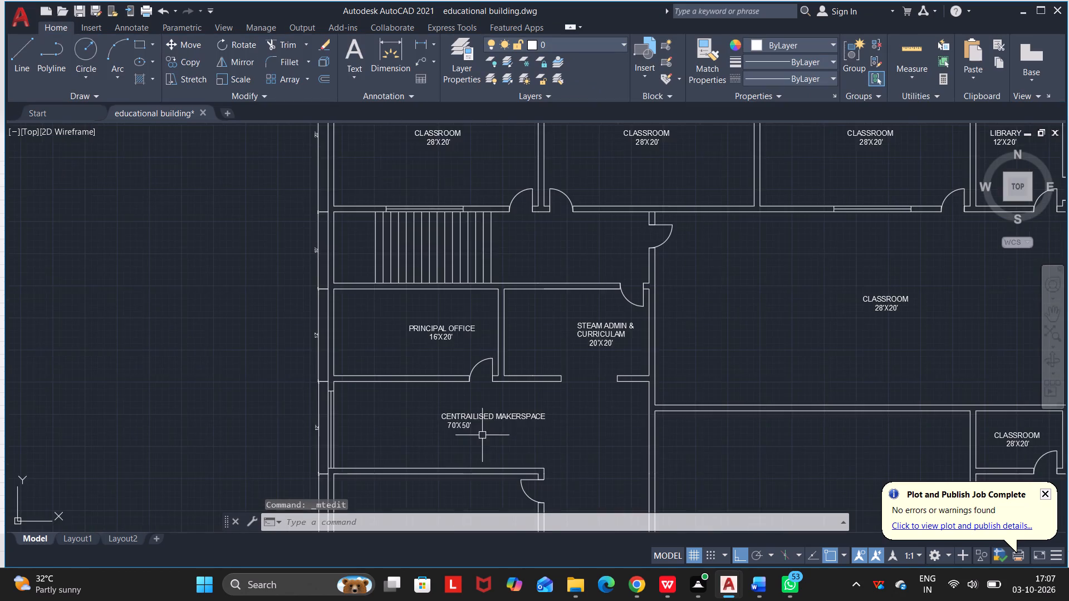
middle_click_drag(475, 436, 450, 208)
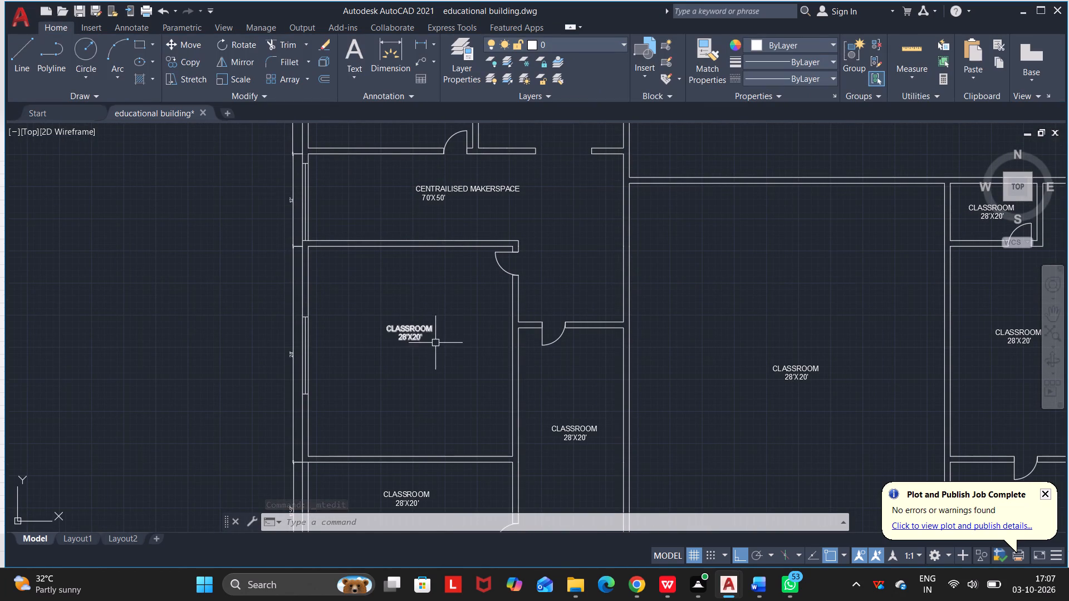
double_click(410, 331)
scroll(418, 346, "up", 4)
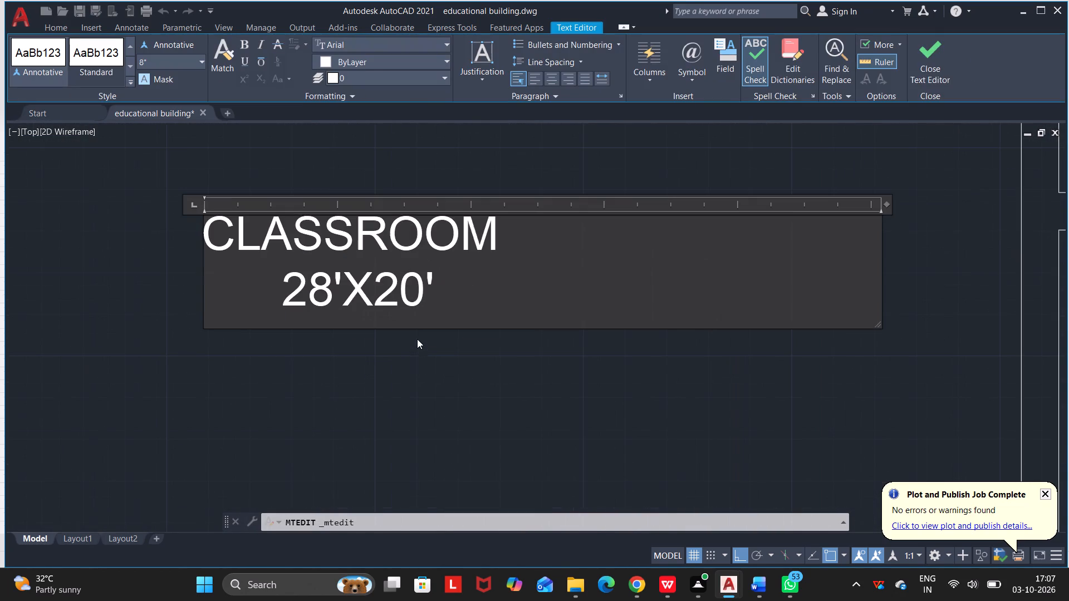
left_click(522, 243)
key("BackSpace")
key("BackSpace")
key("BackSpace")
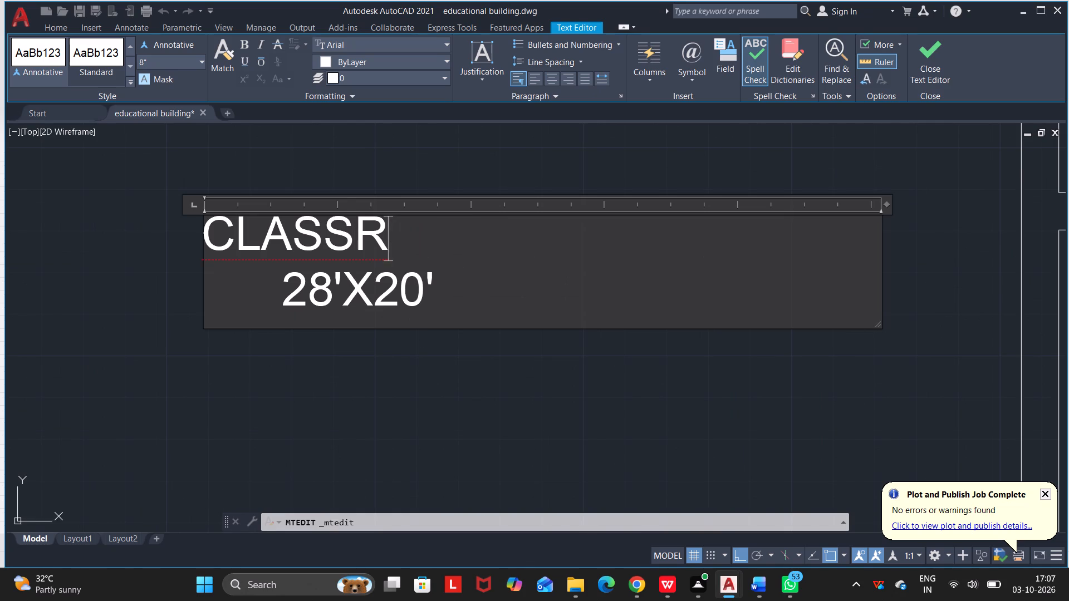
key("BackSpace")
key("BackSpace")
key("BackSpace")
key("BackSpace")
key("BackSpace")
key("BackSpace")
type("BIOLOGY")
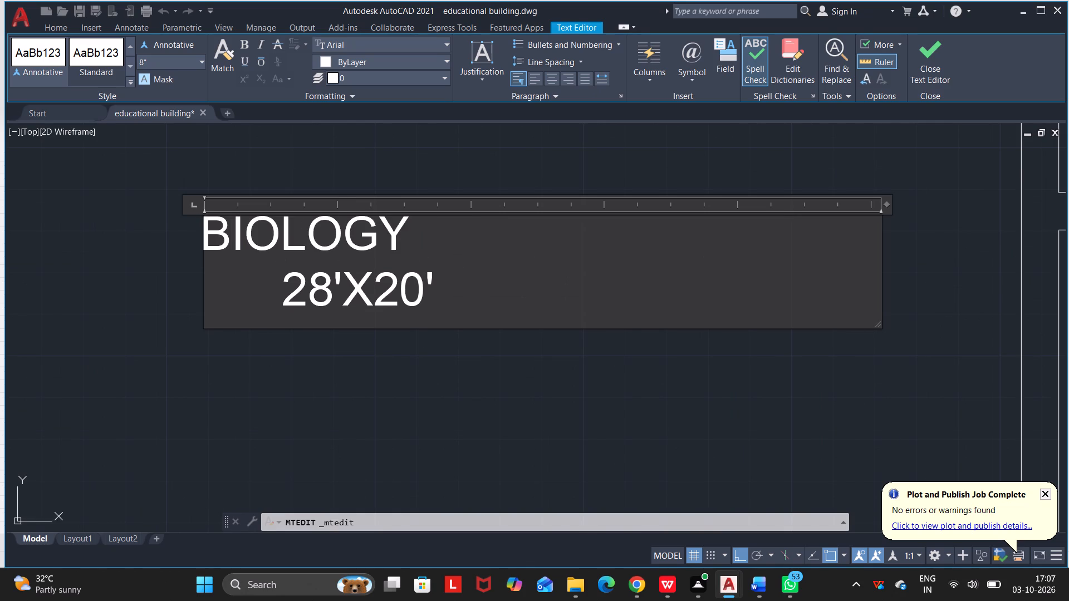
key("space")
type("CHEMISTRY LAB")
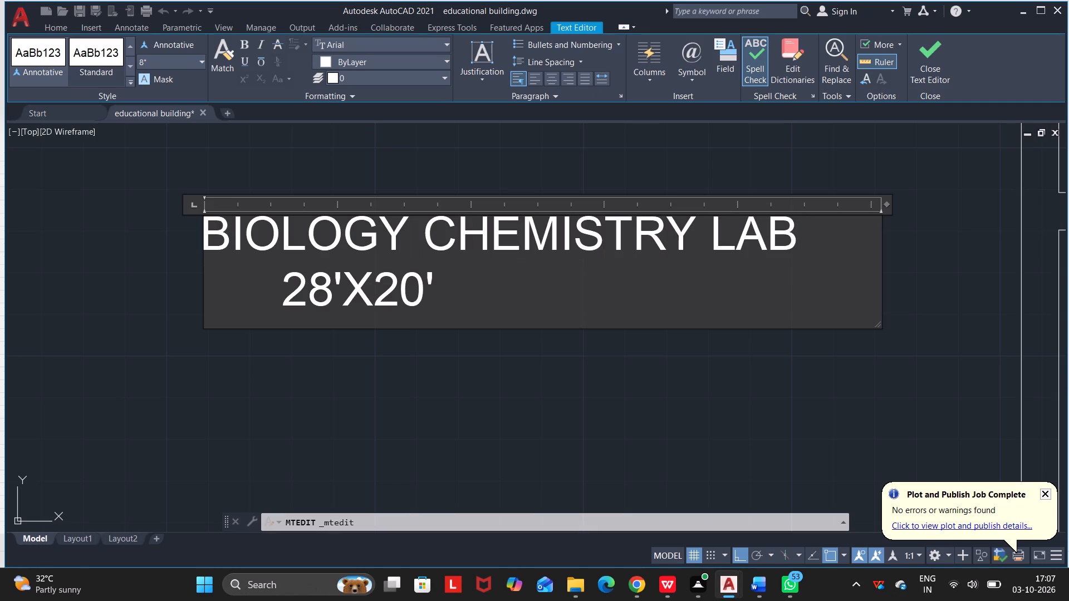
left_click(479, 361)
Indent the 28'X20' line with spaces to centre it under BIOLOGY CHEMISTRY LAB and finish editing the label.
scroll(475, 338, "down", 3)
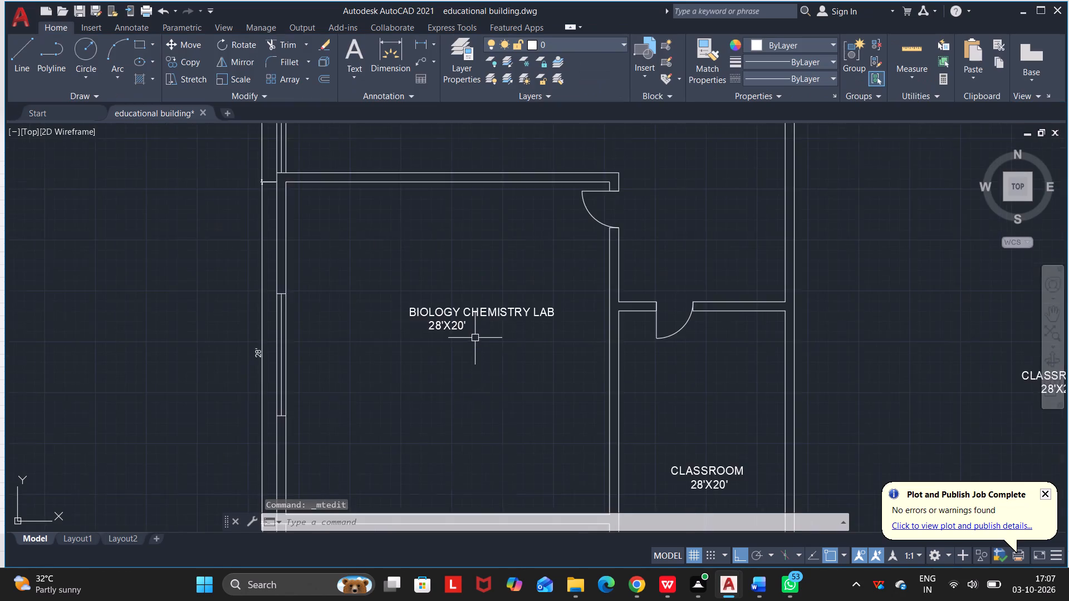
scroll(469, 335, "up", 2)
double_click(447, 321)
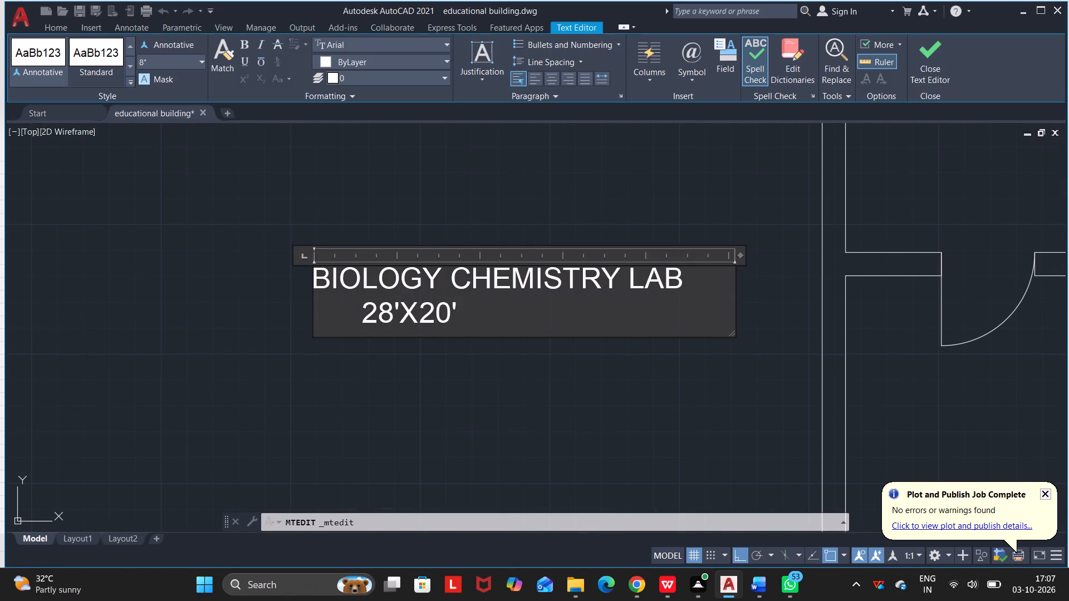
left_click(367, 310)
key("space")
key("space")
key("space")
key("space")
key("space")
key("space")
key("space")
key("space")
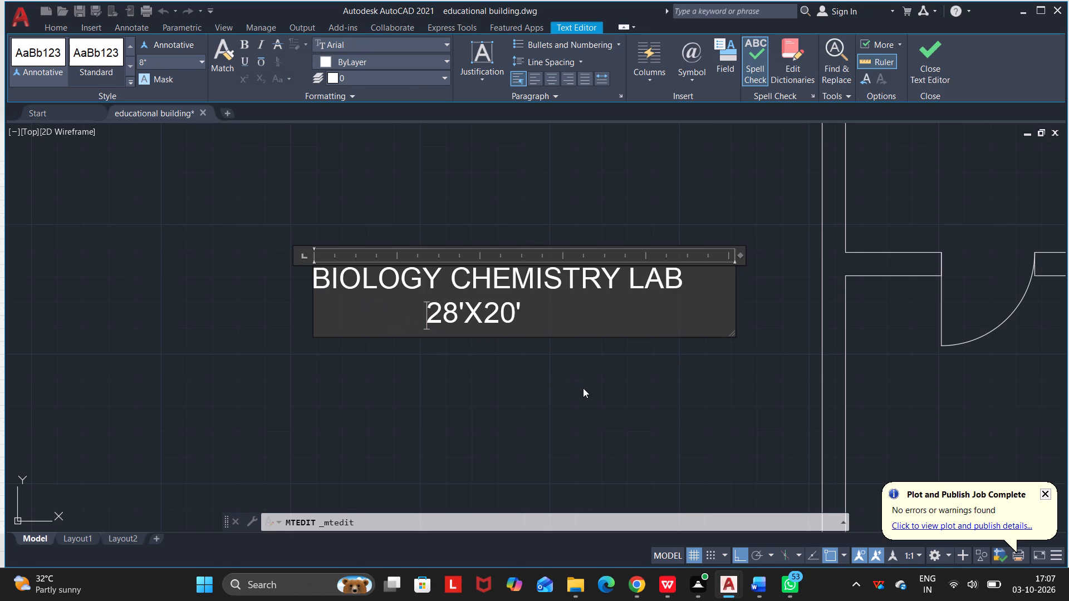
left_click(583, 388)
Replace CLASSROOM with ROBOTICS AND ENGINEERING LAB in the label of the room below the biology chemistry lab.
scroll(576, 337, "down", 3)
middle_click_drag(587, 405, 487, 243)
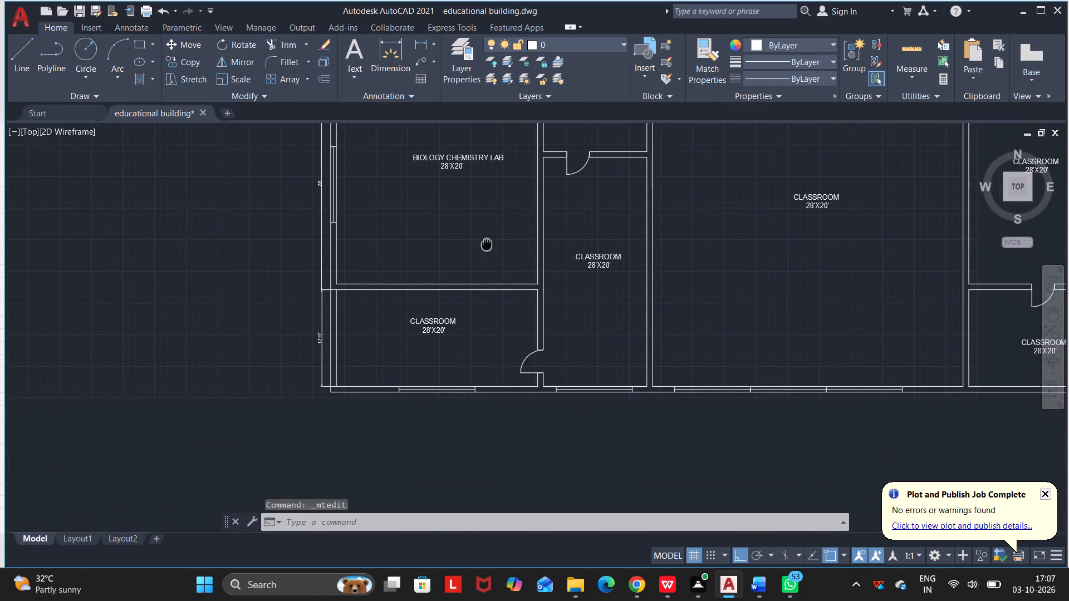
middle_click_drag(487, 243, 484, 228)
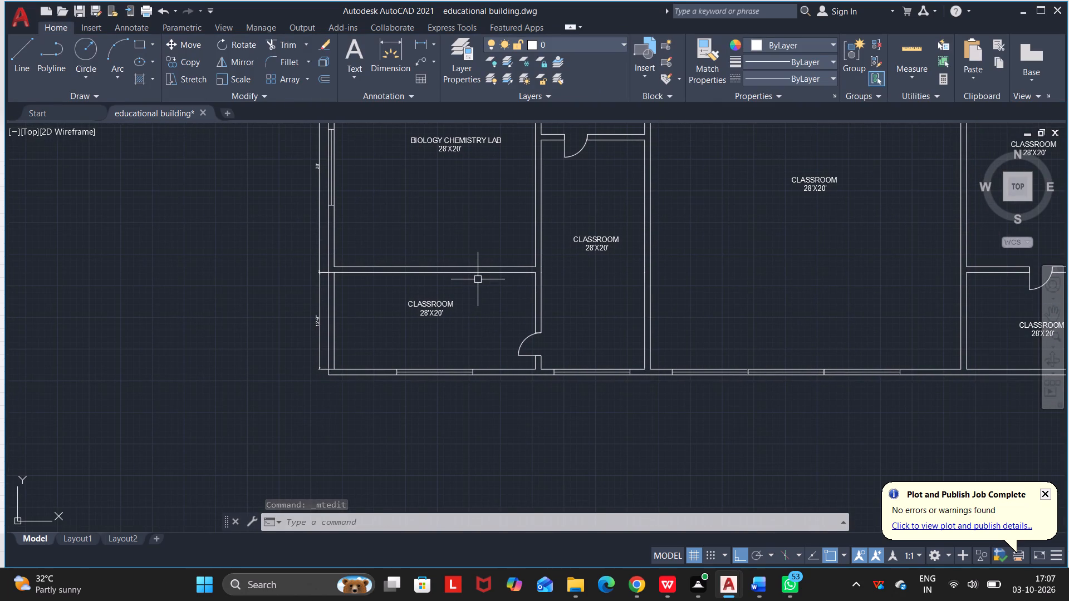
double_click(431, 307)
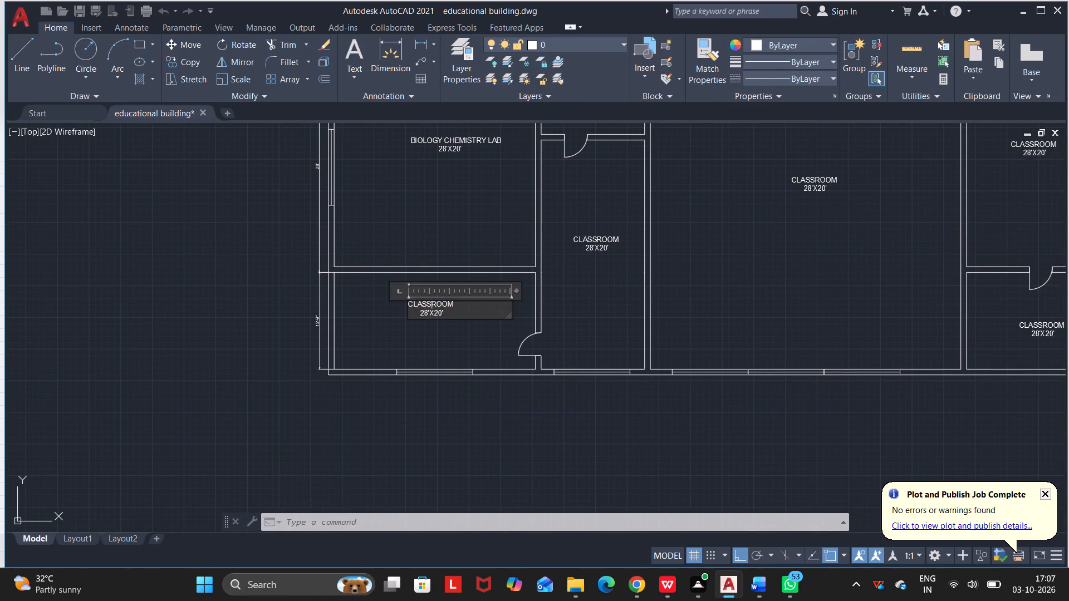
scroll(444, 313, "up", 4)
left_click(500, 262)
key("BackSpace")
key("BackSpace")
key("BackSpace")
key("BackSpace")
key("BackSpace")
key("BackSpace")
key("BackSpace")
key("BackSpace")
key("BackSpace")
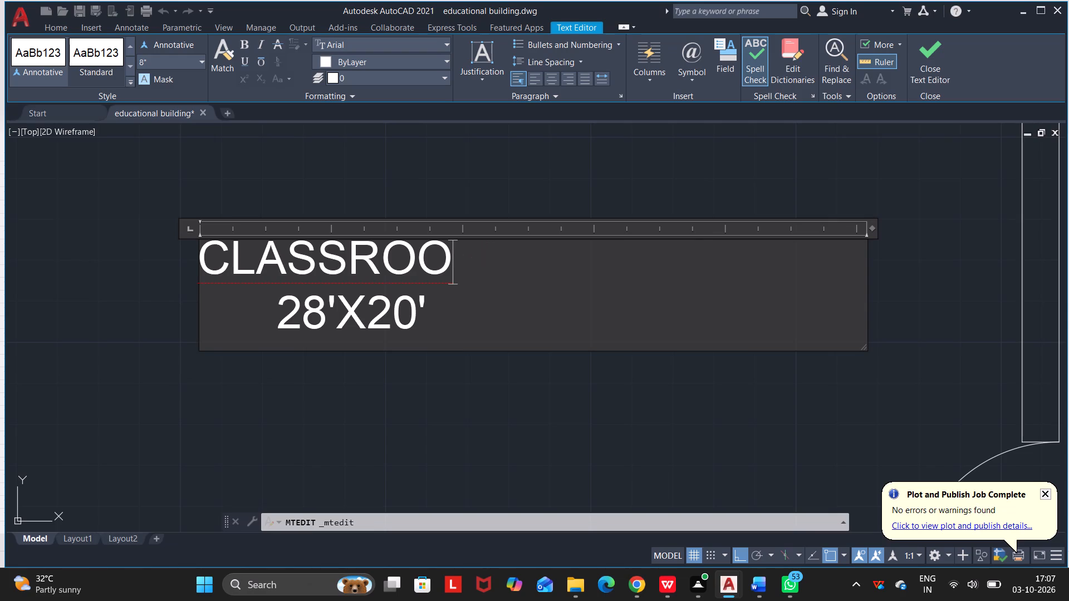
type("ROBOTICS ANS")
key("BackSpace")
type("D")
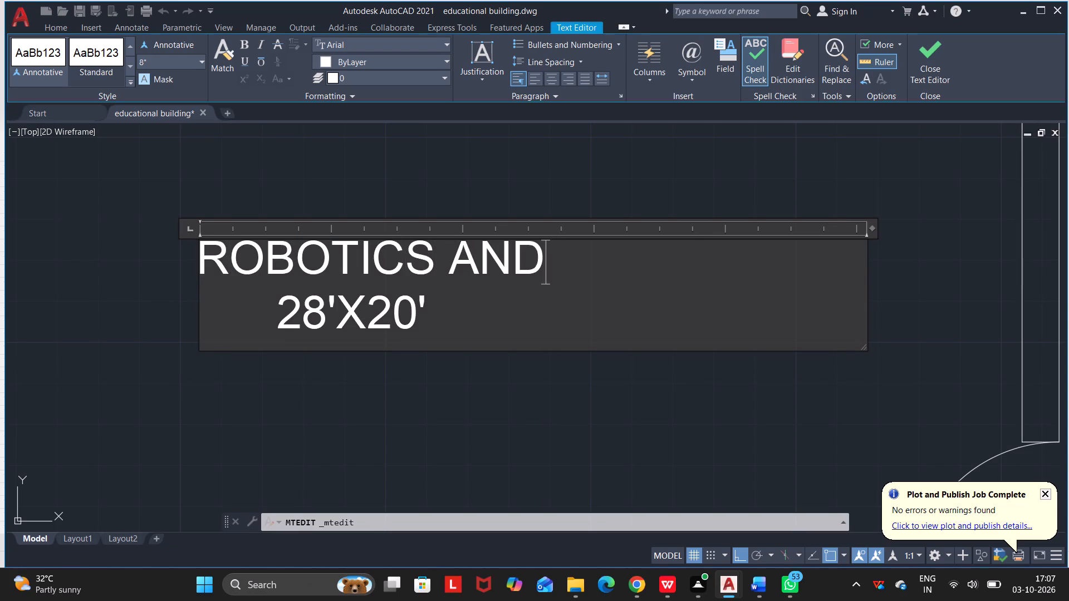
key("space")
type("ENGINEERING")
key("space")
type("LAB")
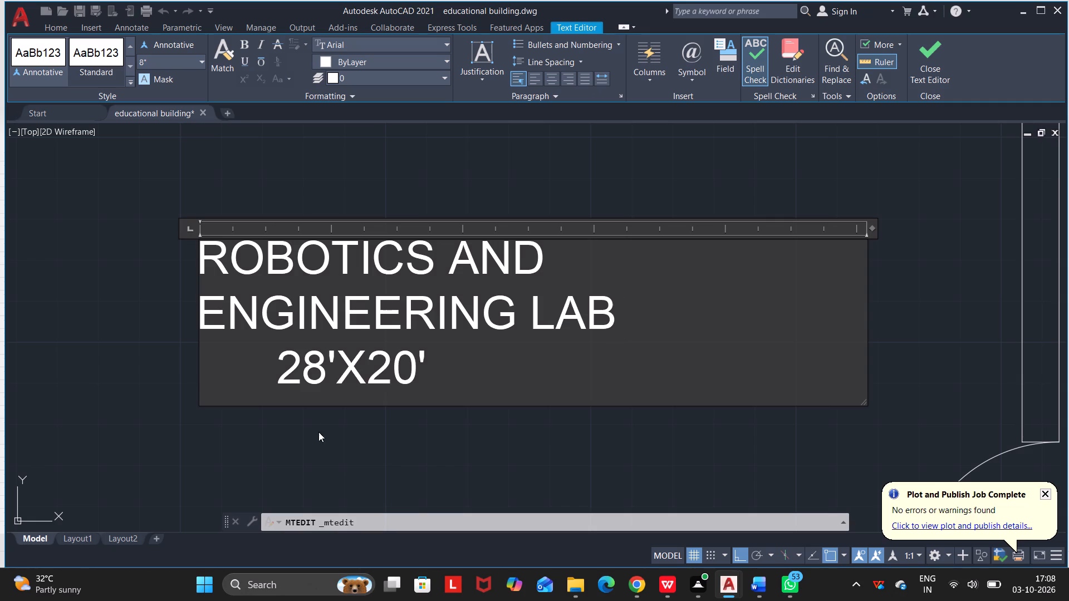
Change the size line under ROBOTICS AND ENGINEERING LAB to 40'X30' and finish editing the label.
left_click(326, 360)
key("BackSpace")
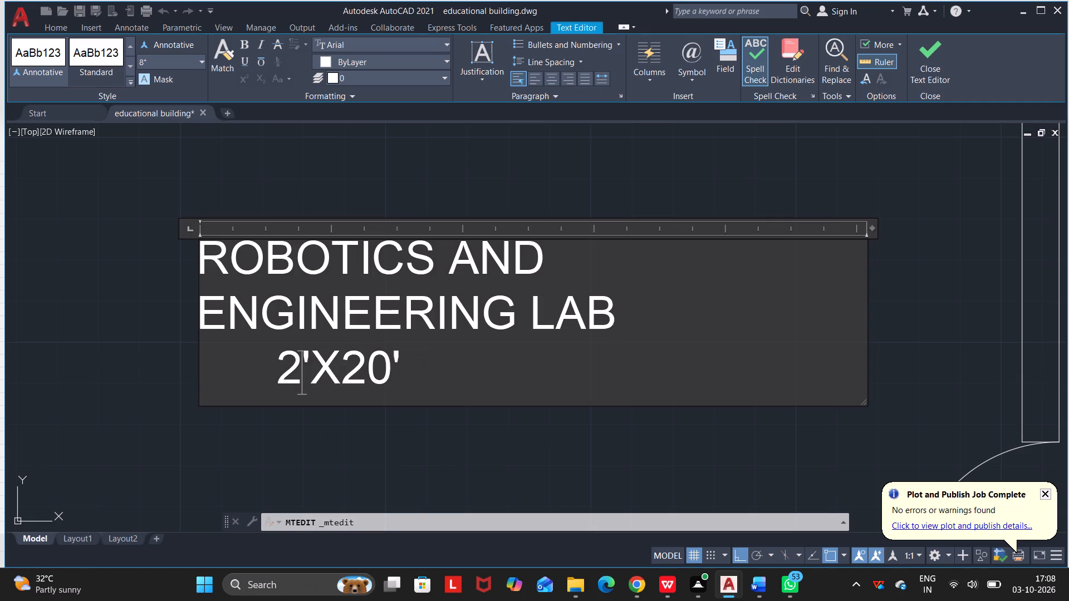
key("BackSpace")
type("40")
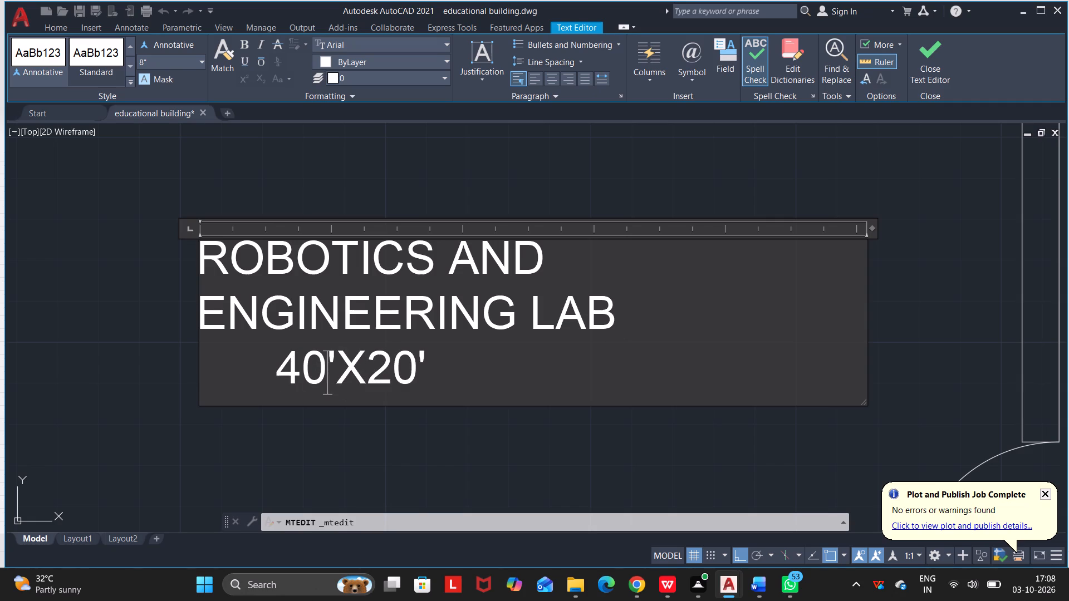
left_click(395, 361)
key("BackSpace")
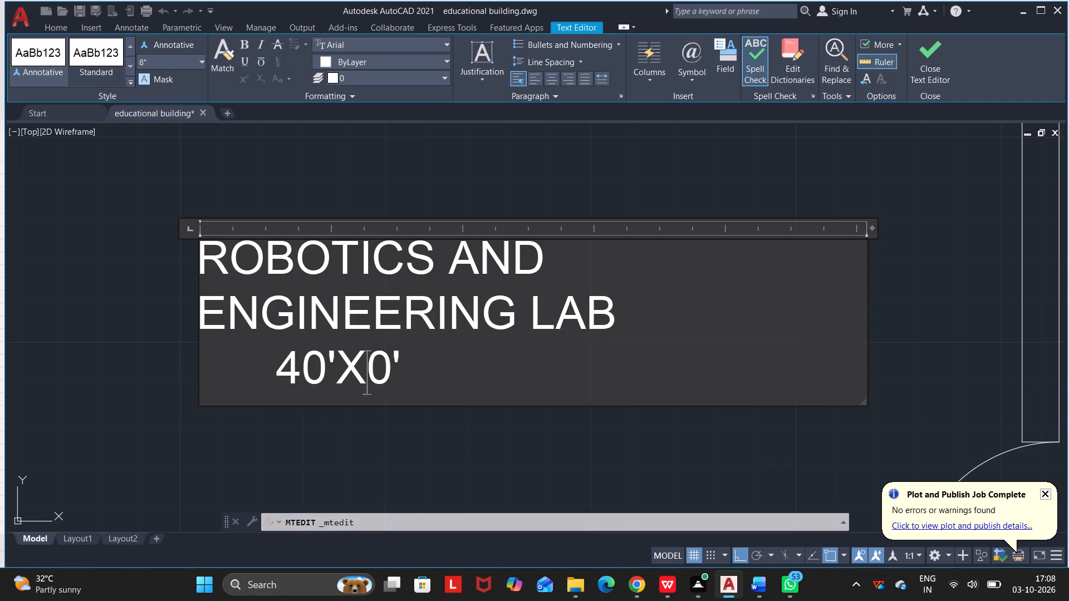
key("3")
left_click(465, 204)
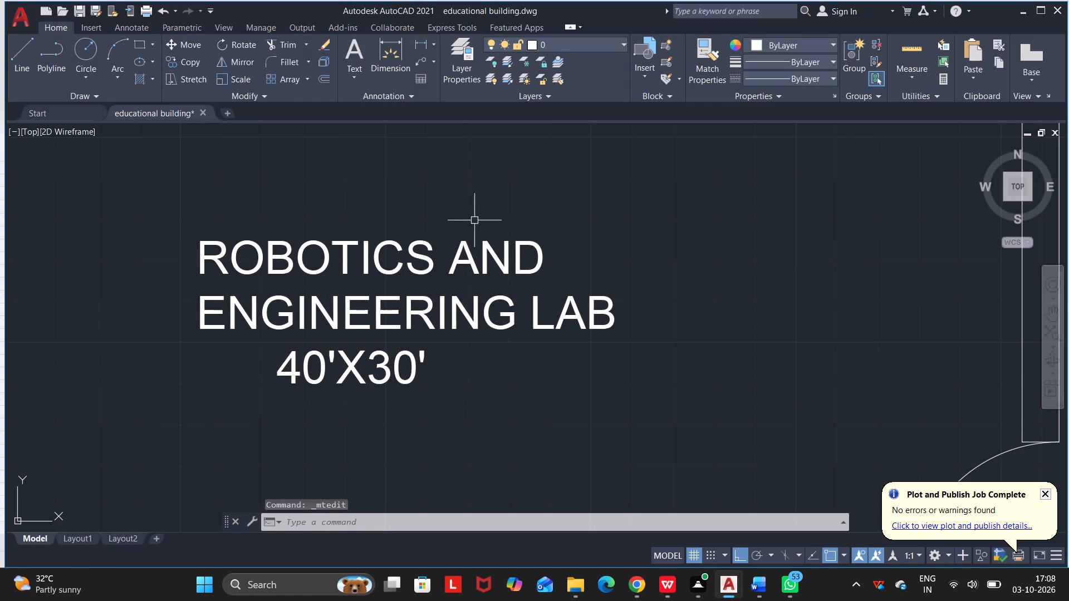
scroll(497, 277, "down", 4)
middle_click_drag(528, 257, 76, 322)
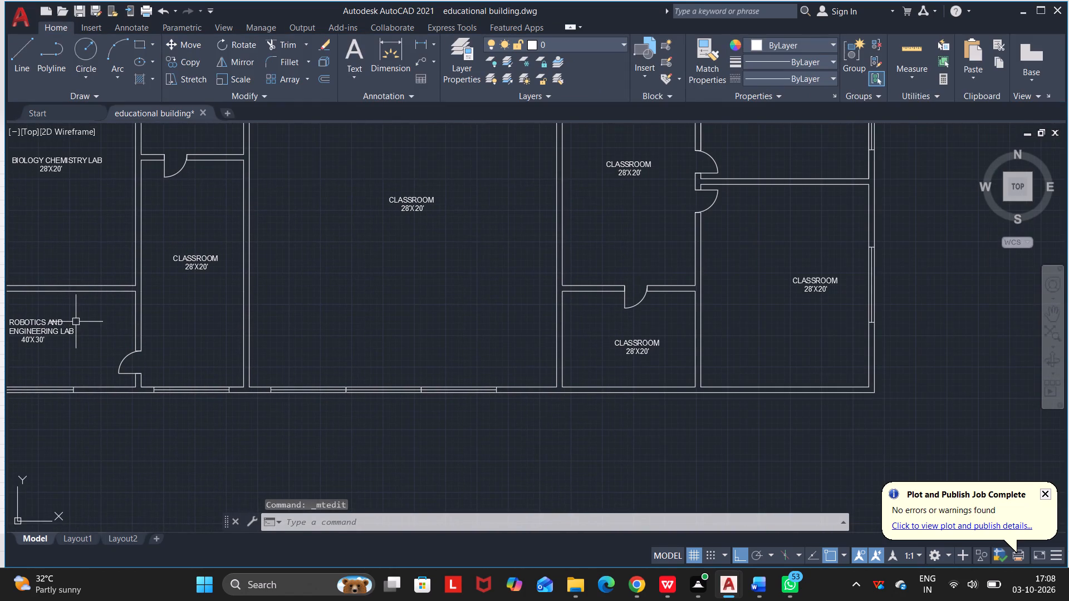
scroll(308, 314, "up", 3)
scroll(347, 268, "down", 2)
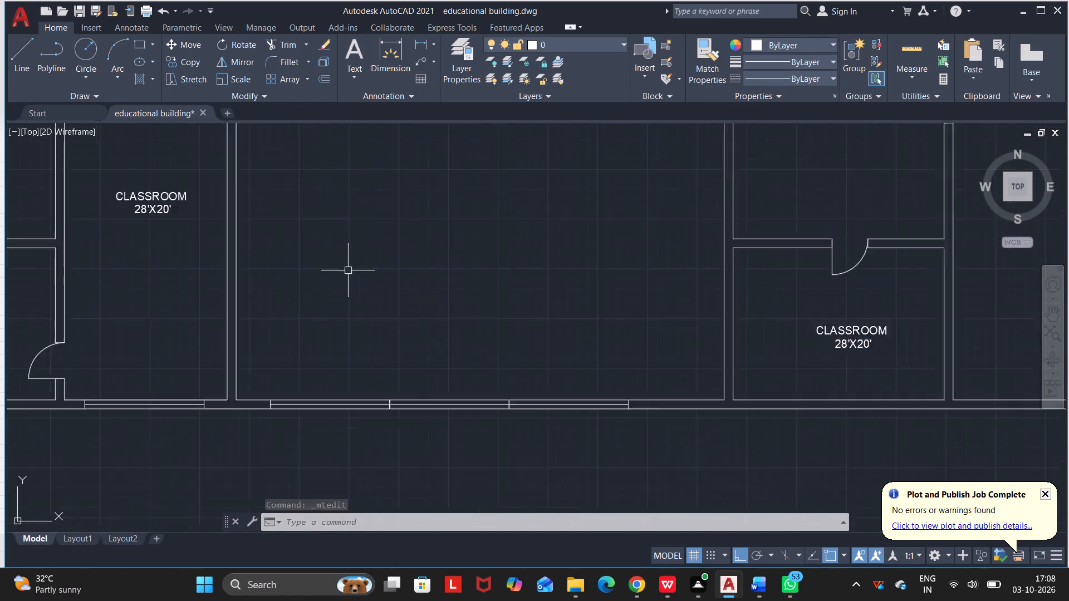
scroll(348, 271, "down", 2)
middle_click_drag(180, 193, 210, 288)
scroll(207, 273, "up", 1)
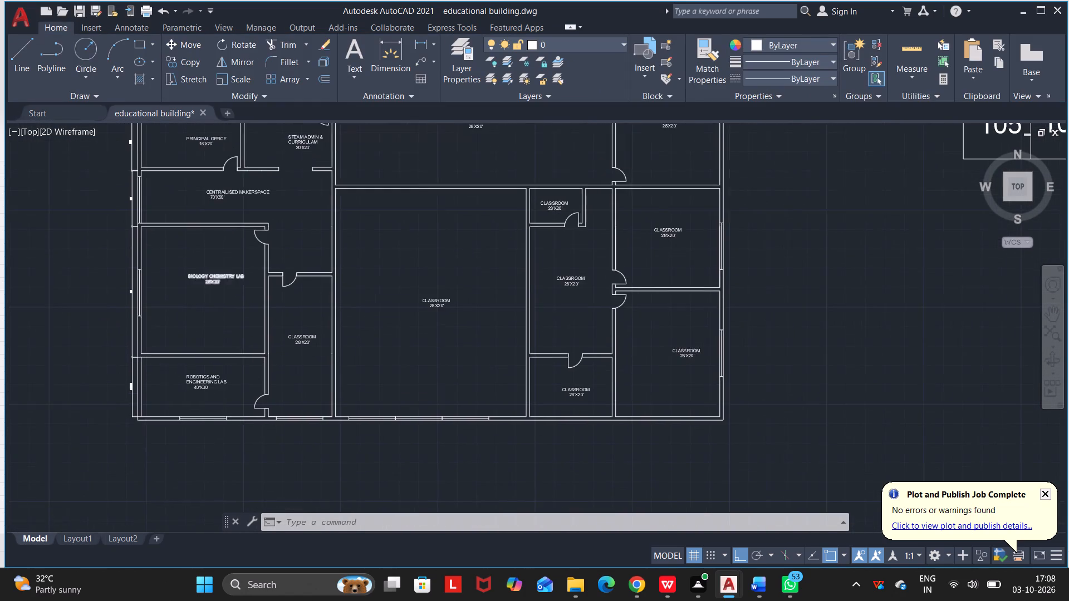
Change the size line under BIOLOGY CHEMISTRY LAB to 40'X30' and finish editing the label.
scroll(207, 273, "up", 1)
double_click(220, 298)
left_click(244, 297)
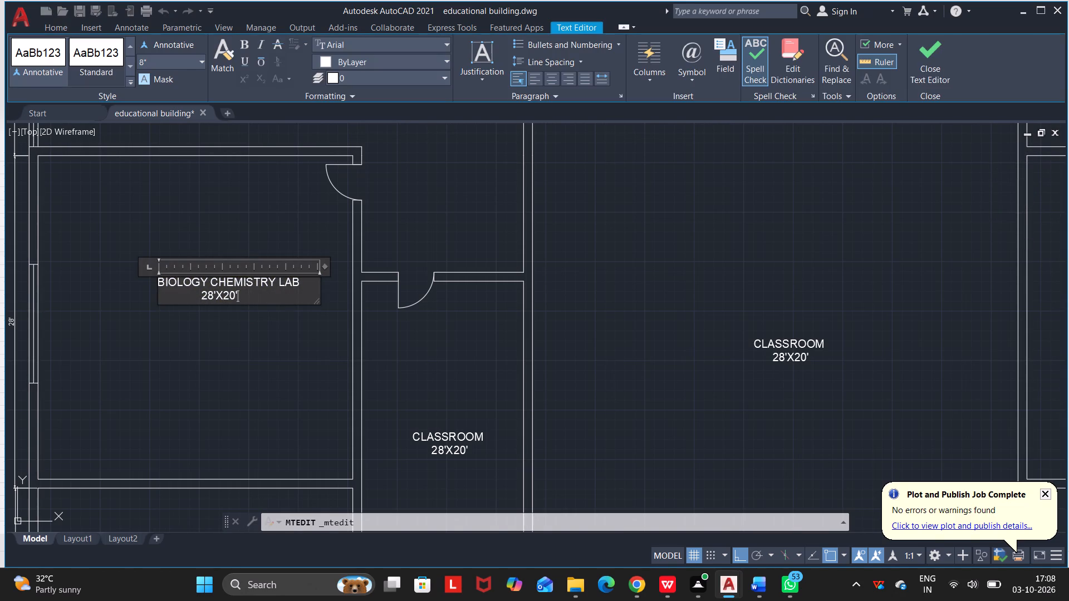
key("BackSpace")
key("BackSpace")
key("BackSpace")
key("BackSpace")
key("BackSpace")
key("BackSpace")
key("BackSpace")
type("40'X30'")
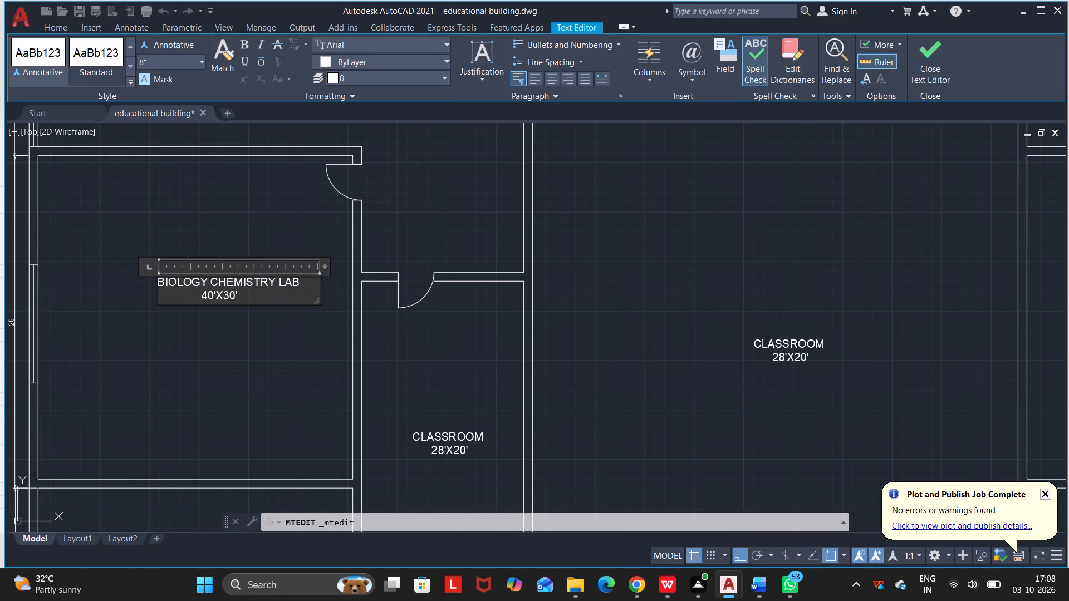
left_click(242, 326)
Replace CLASSROOM with DIGITAL LAB AND CODING SPACE in the label of the narrow room beside the biology and robotics labs and finish editing it.
scroll(367, 301, "down", 2)
middle_click_drag(474, 348, 298, 347)
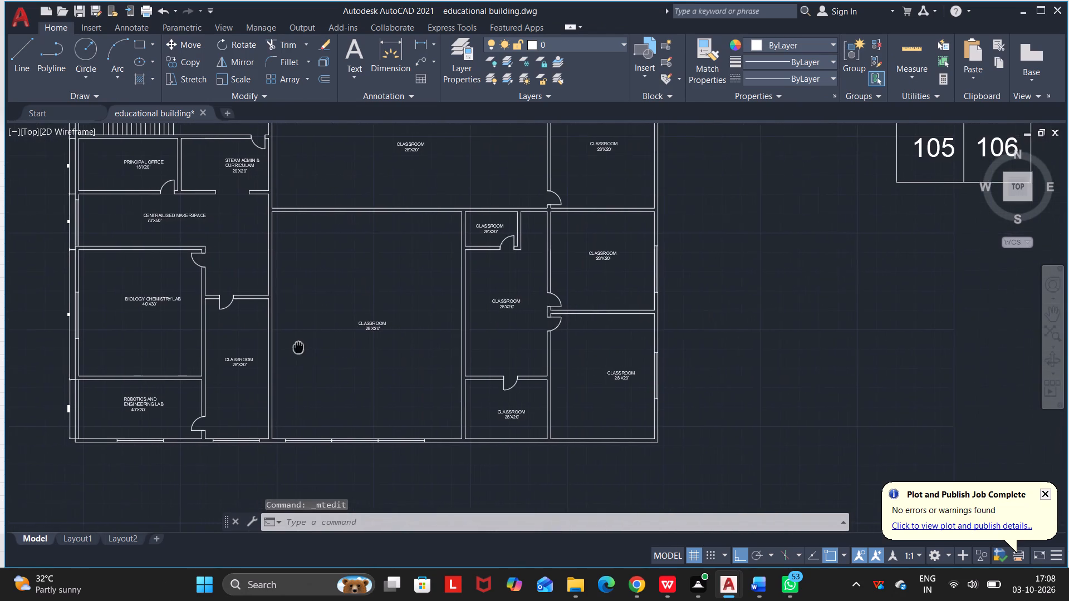
middle_click_drag(298, 347, 297, 348)
scroll(347, 327, "up", 2)
middle_click_drag(58, 368, 217, 256)
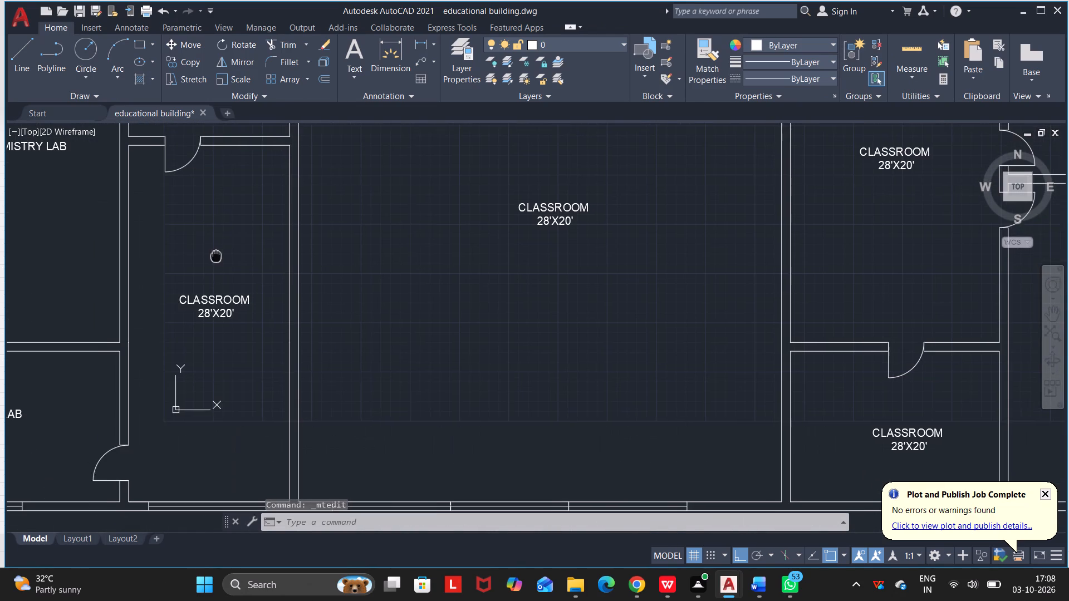
middle_click_drag(217, 256, 217, 256)
scroll(231, 311, "up", 1)
double_click(225, 295)
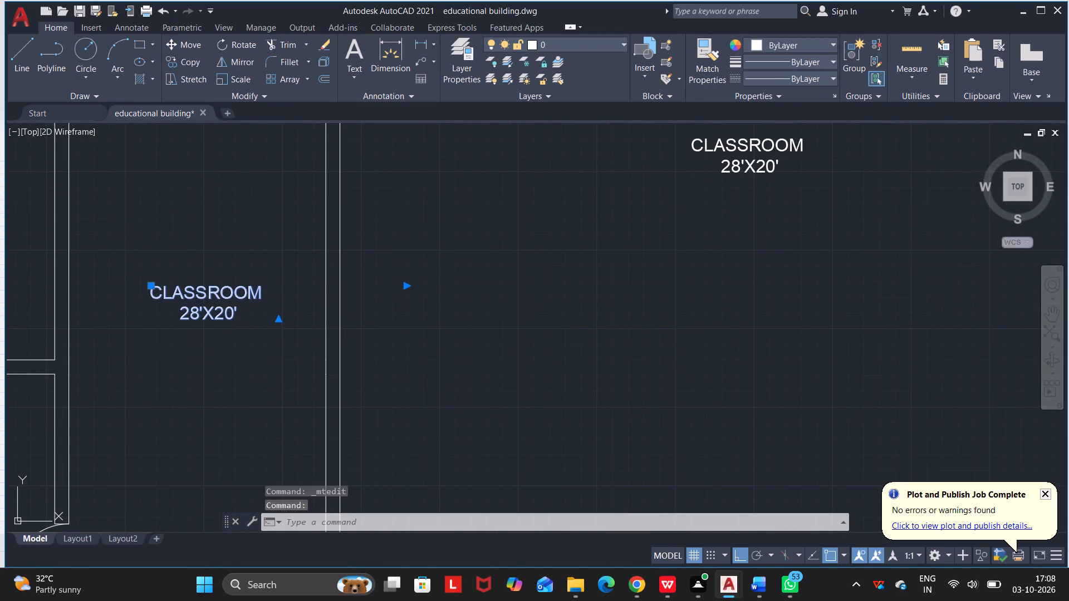
left_click(266, 297)
key("BackSpace")
key("BackSpace")
key("BackSpace")
key("BackSpace")
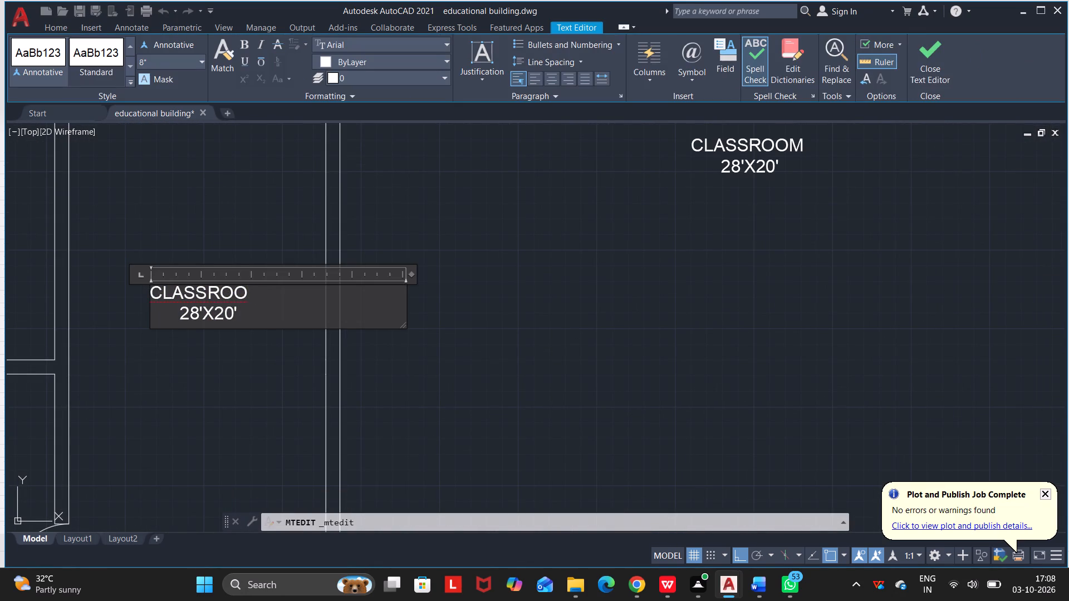
key("BackSpace")
key("BackSpace")
key("BackSpace")
key("BackSpace")
key("BackSpace")
type("DIGITAL LAB AND CODING SPACE")
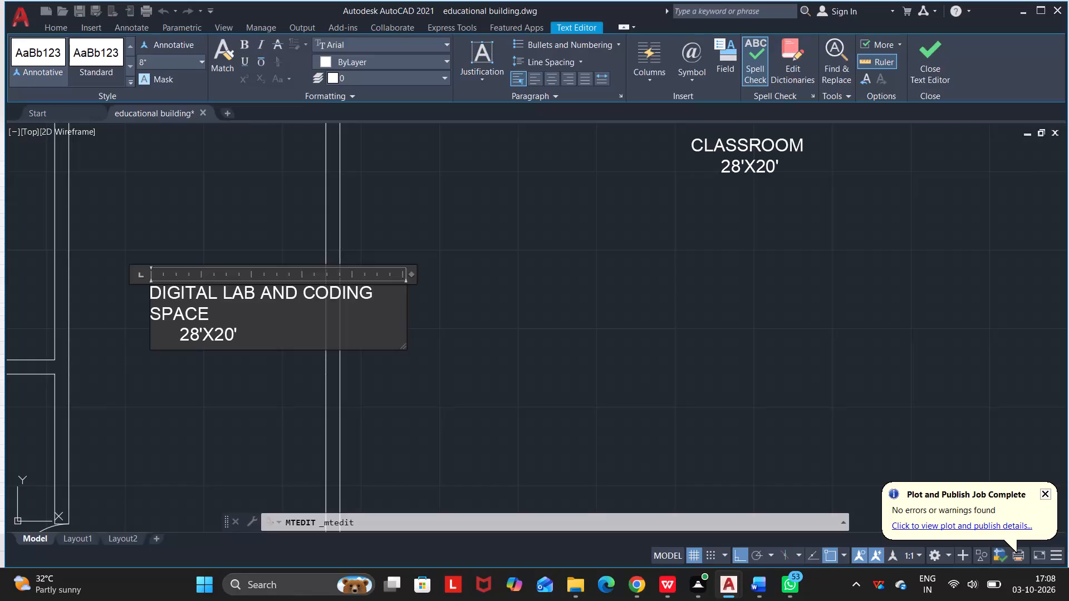
left_click(250, 376)
Change the size line under DIGITAL LAB AND CODING SPACE to 40'X20' and finish editing the label.
scroll(245, 277, "down", 3)
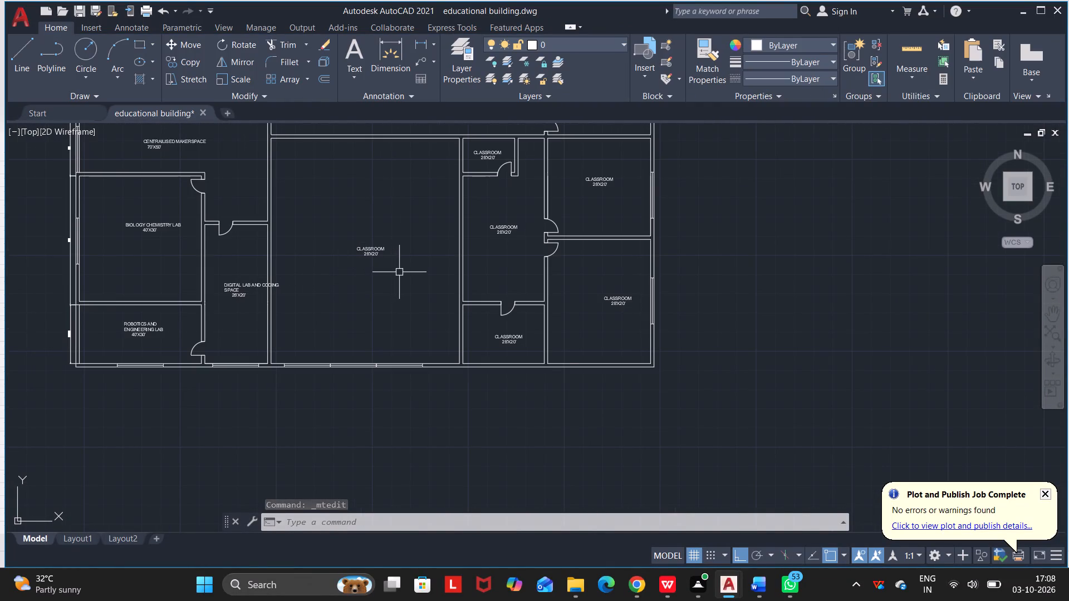
scroll(399, 272, "up", 4)
middle_click_drag(234, 203, 310, 355)
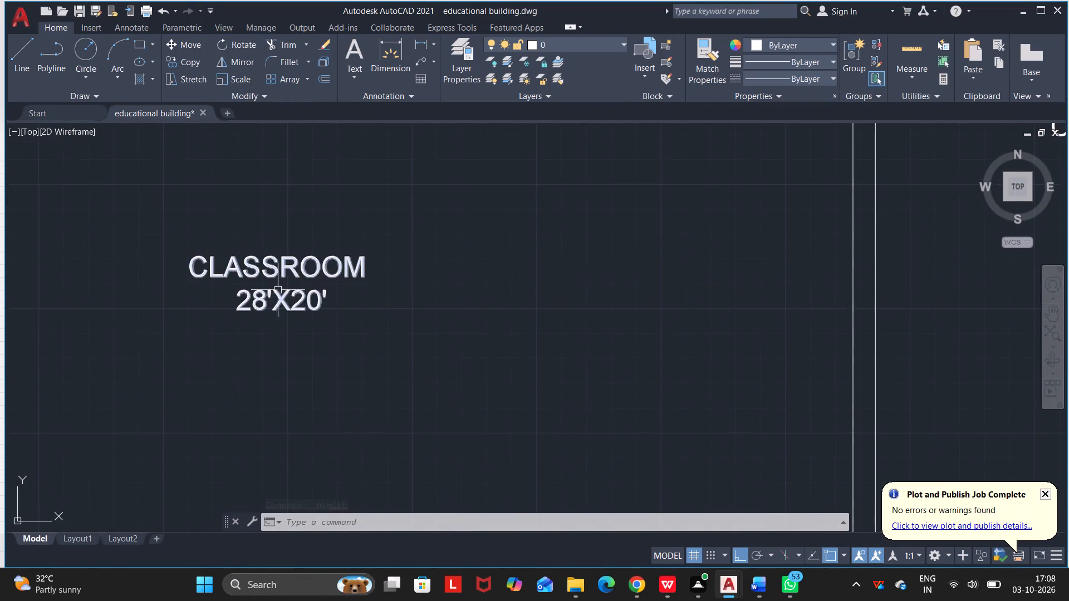
scroll(274, 291, "down", 3)
middle_click_drag(102, 348, 303, 308)
scroll(262, 341, "up", 2)
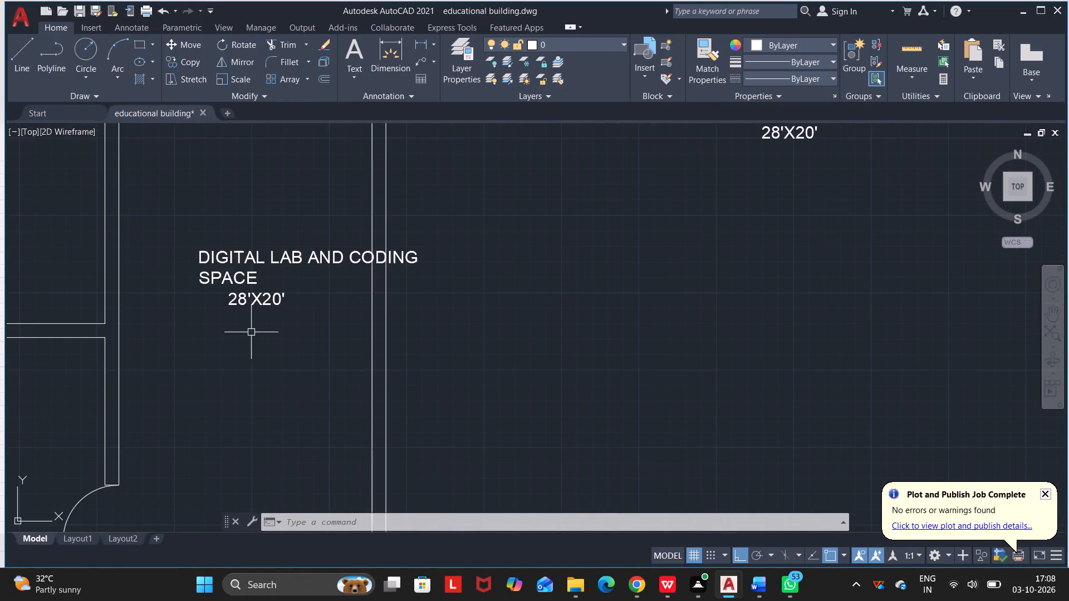
double_click(254, 292)
left_click(253, 297)
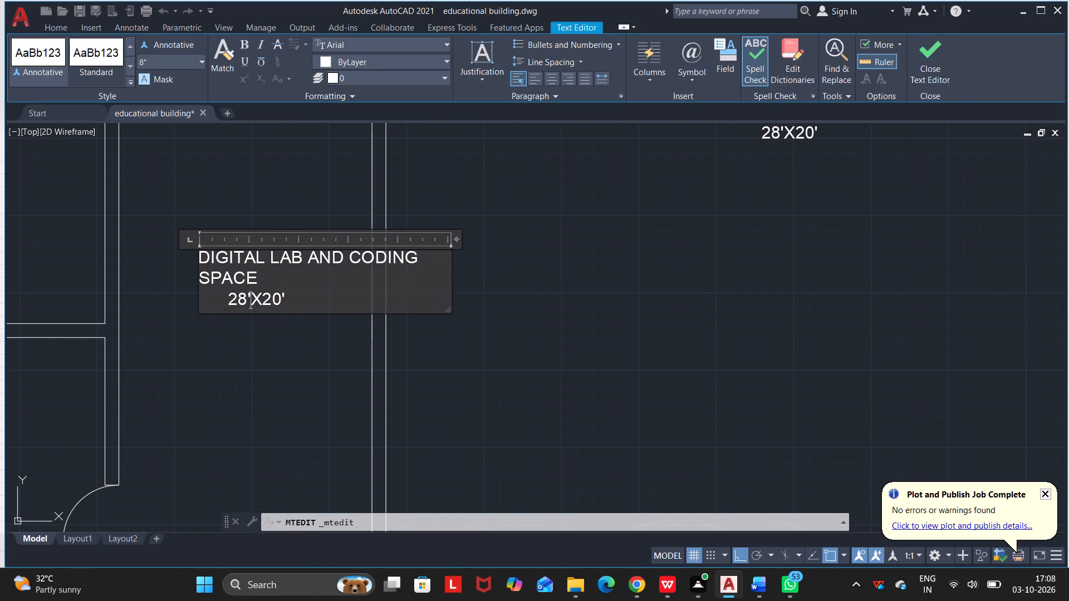
left_click(247, 298)
key("BackSpace")
key("BackSpace")
type("40")
left_click(475, 291)
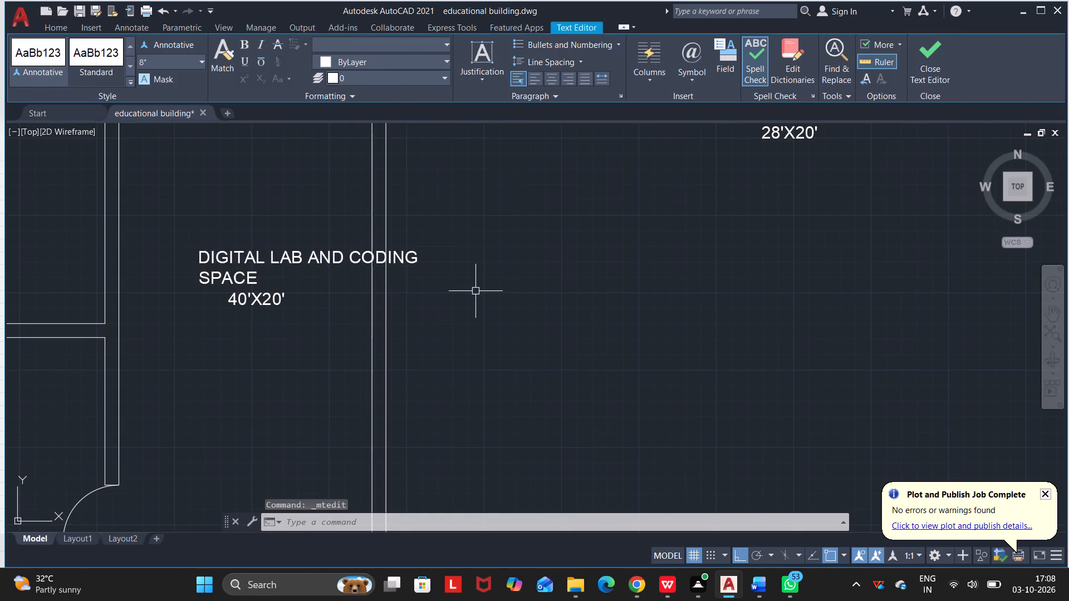
Replace CLASSROOM with CAFETERIA in the label of the large room east of the digital lab.
scroll(509, 267, "down", 4)
middle_click_drag(519, 278, 195, 292)
scroll(215, 283, "up", 2)
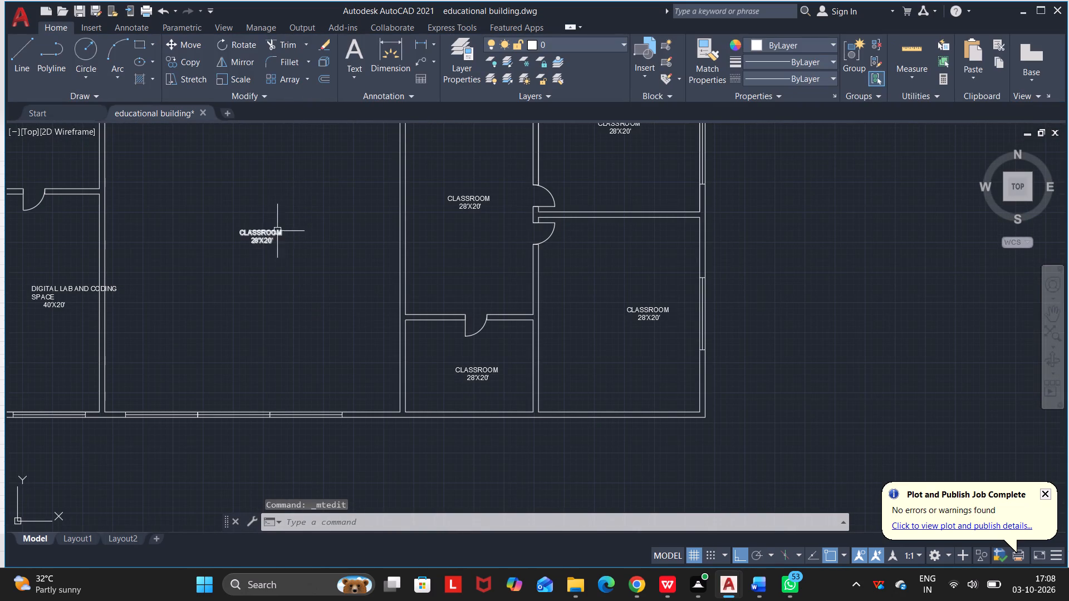
double_click(269, 233)
scroll(270, 230, "up", 4)
left_click(346, 240)
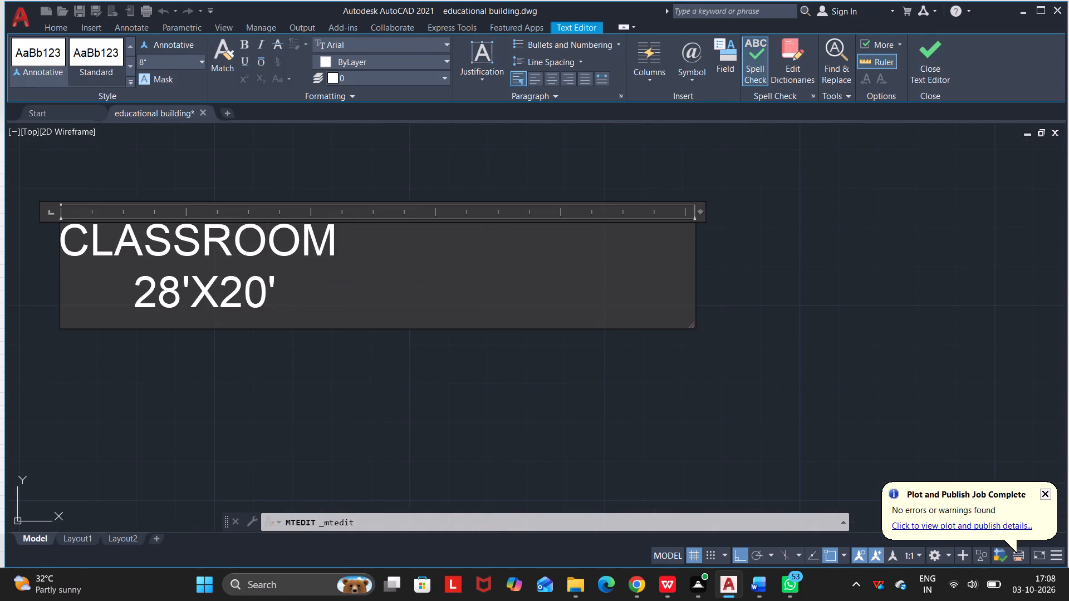
key("BackSpace")
key("BackSpace")
key("BackSpace")
key("BackSpace")
key("BackSpace")
key("BackSpace")
key("BackSpace")
key("BackSpace")
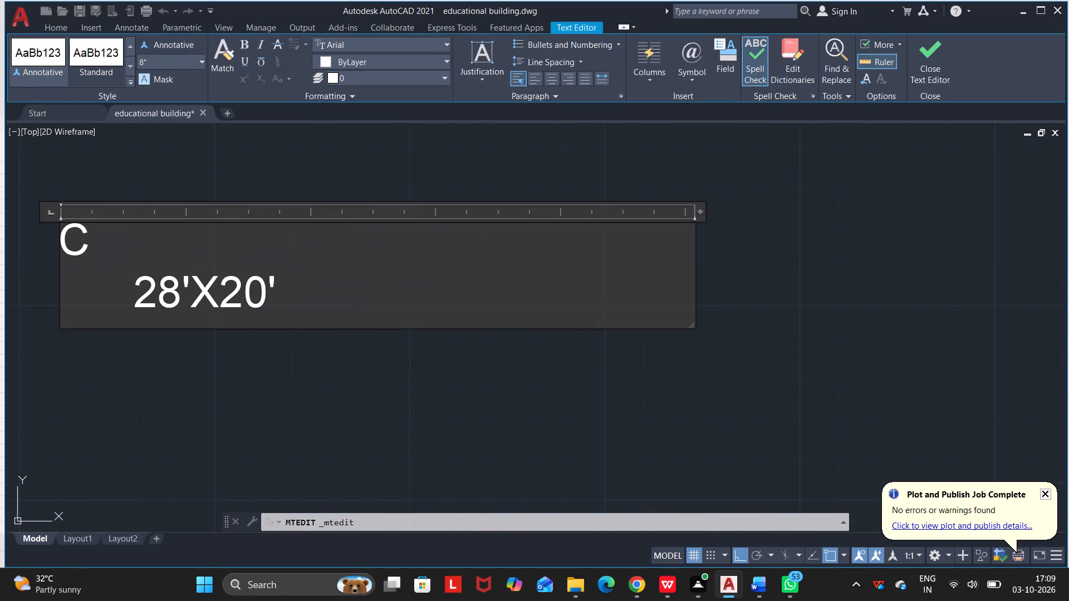
type("AFETERIA")
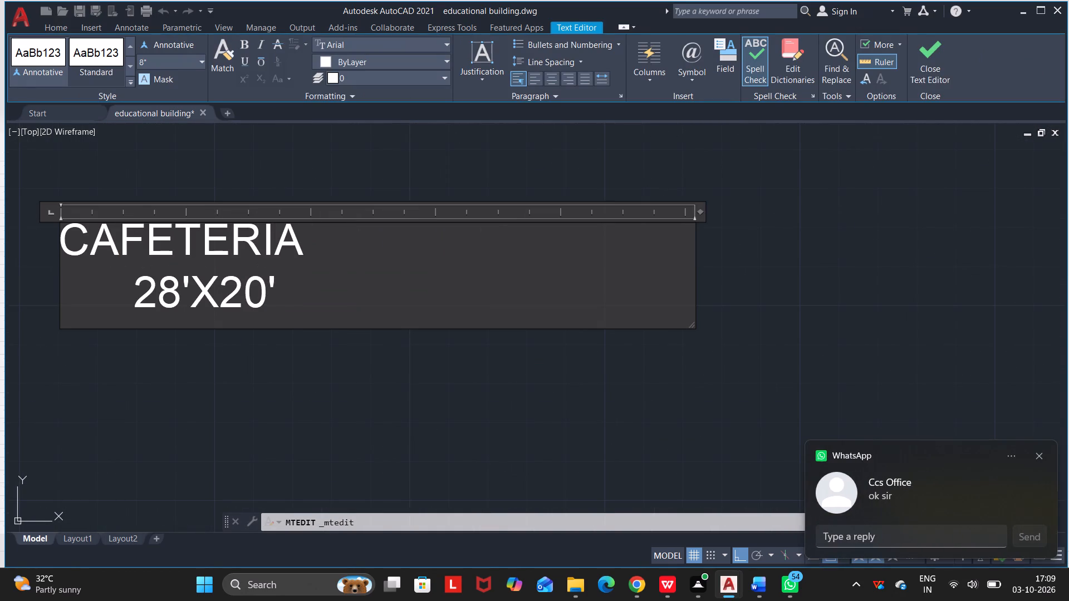
Change the size line under CAFETERIA to 90'X70', remove three of its leading spaces to centre it, and finish editing the label.
left_click(177, 287)
key("BackSpace")
key("BackSpace")
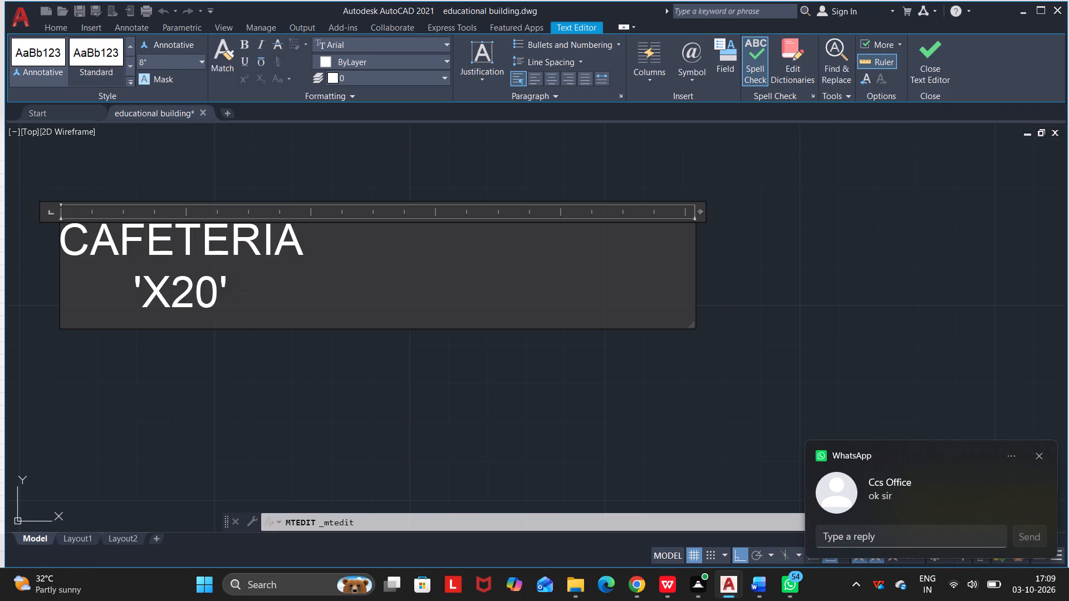
type("90")
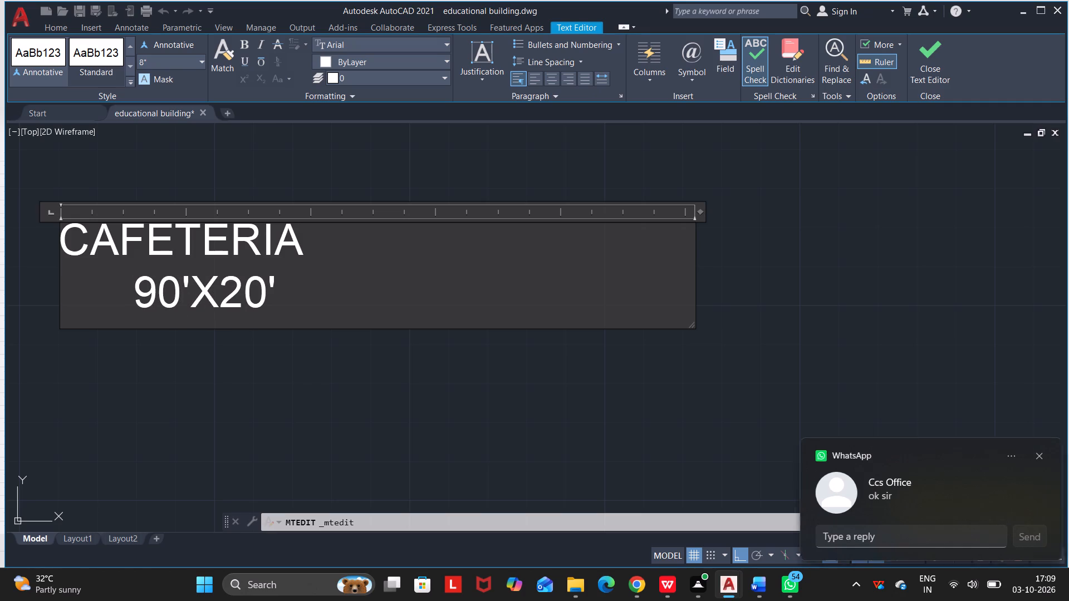
left_click(241, 301)
key("BackSpace")
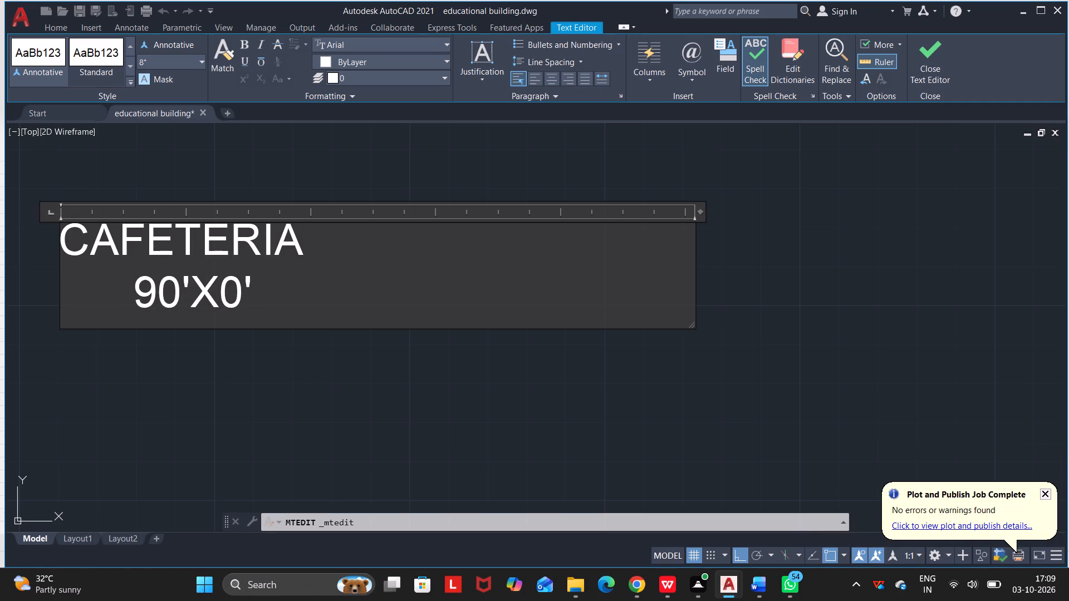
key("7")
left_click(124, 293)
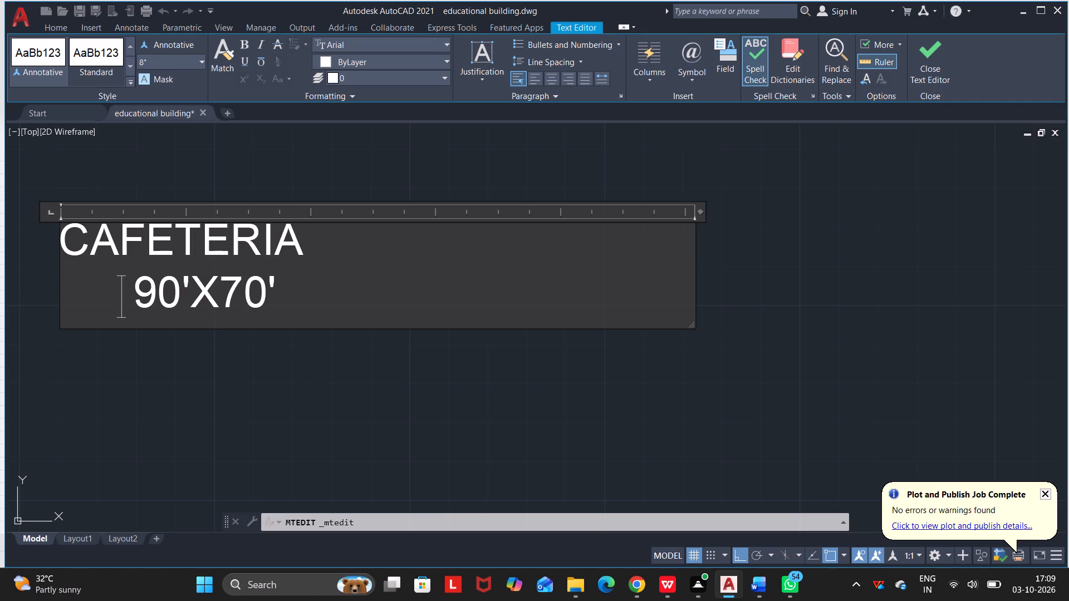
key("BackSpace")
key("BackSpace")
key("BackSpace")
left_click(159, 382)
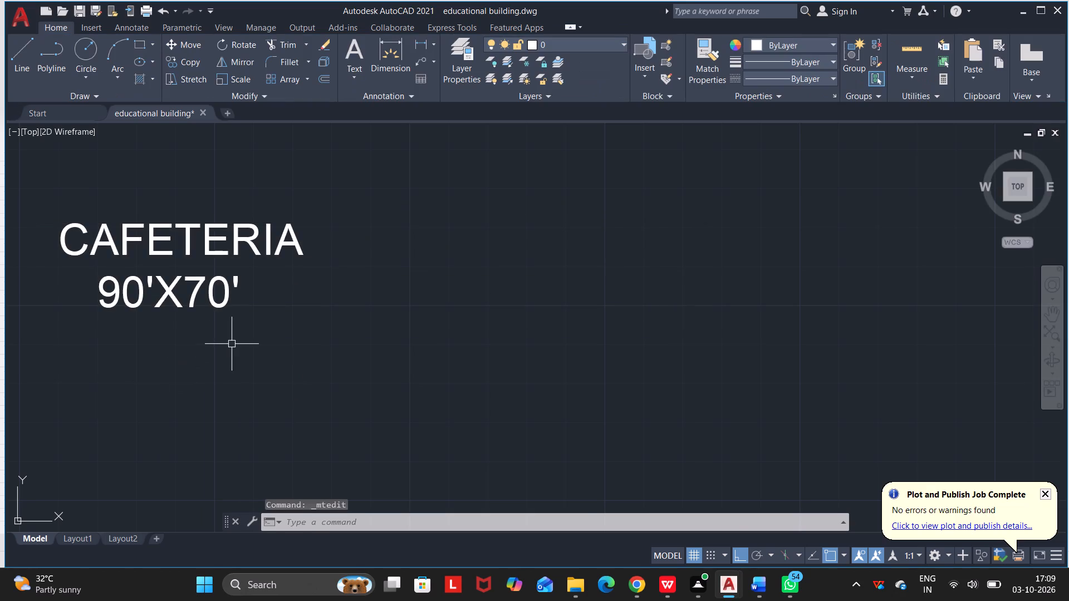
Replace CLASSROOM with MULTIPURPOSE HALL in the label of the large room directly above the cafeteria.
scroll(233, 343, "down", 8)
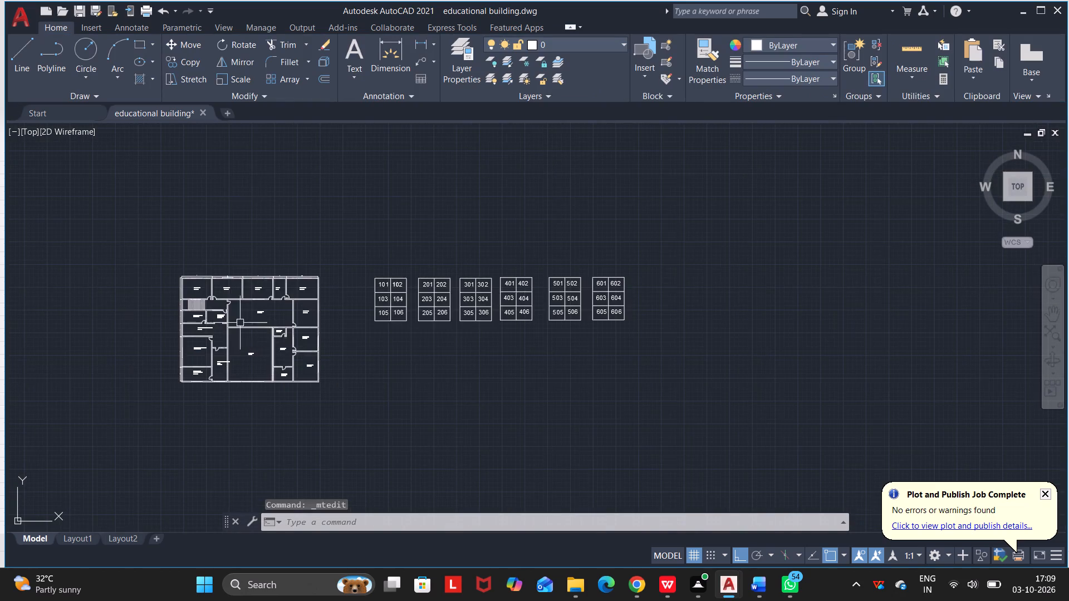
scroll(236, 319, "up", 4)
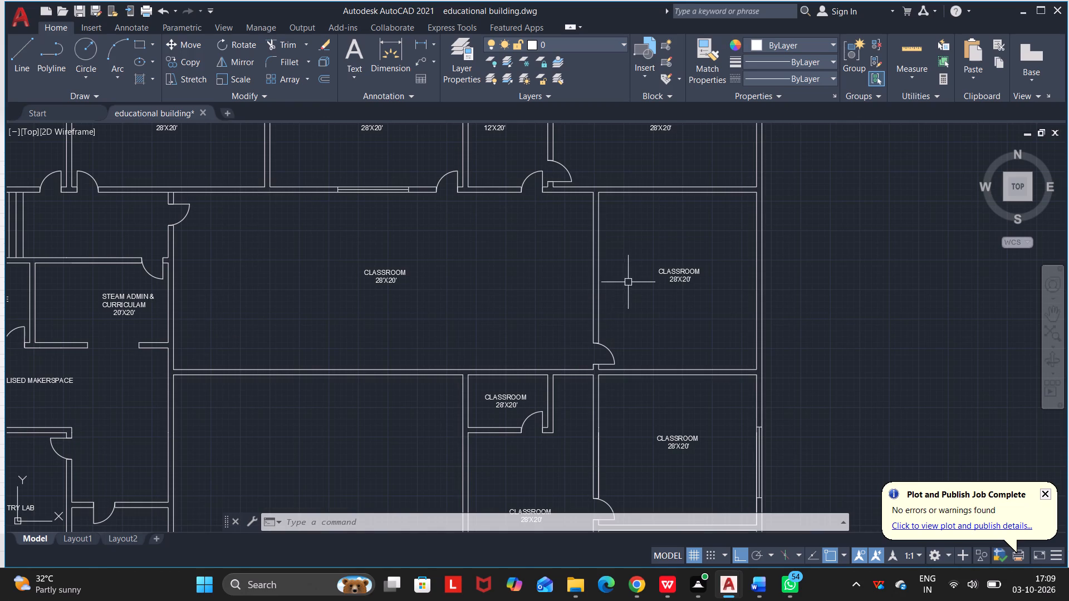
scroll(607, 294, "up", 2)
middle_click_drag(183, 258, 500, 299)
scroll(488, 289, "up", 1)
double_click(435, 266)
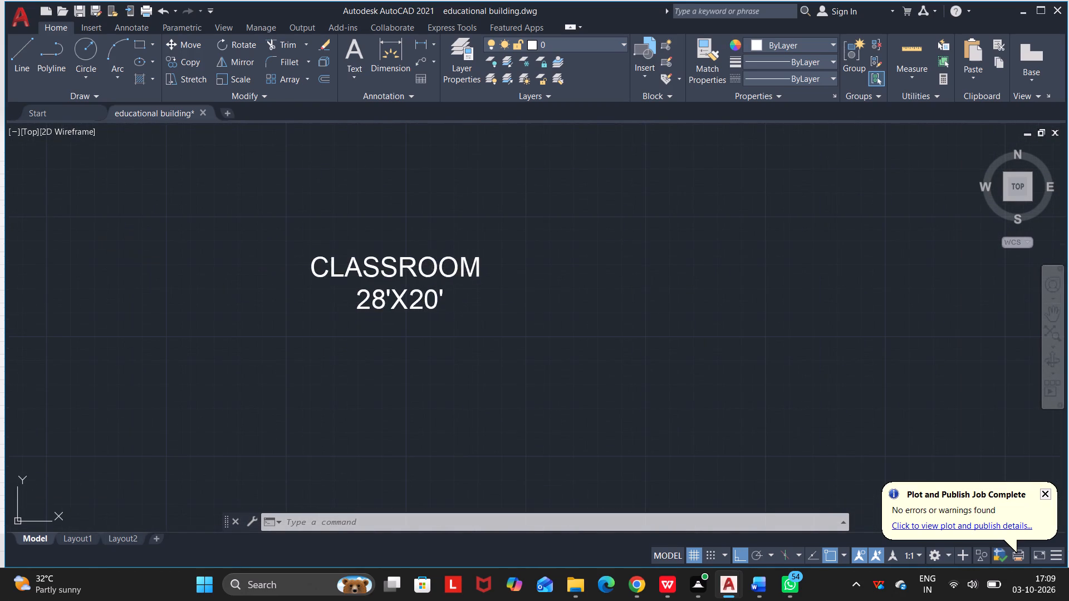
left_click(498, 263)
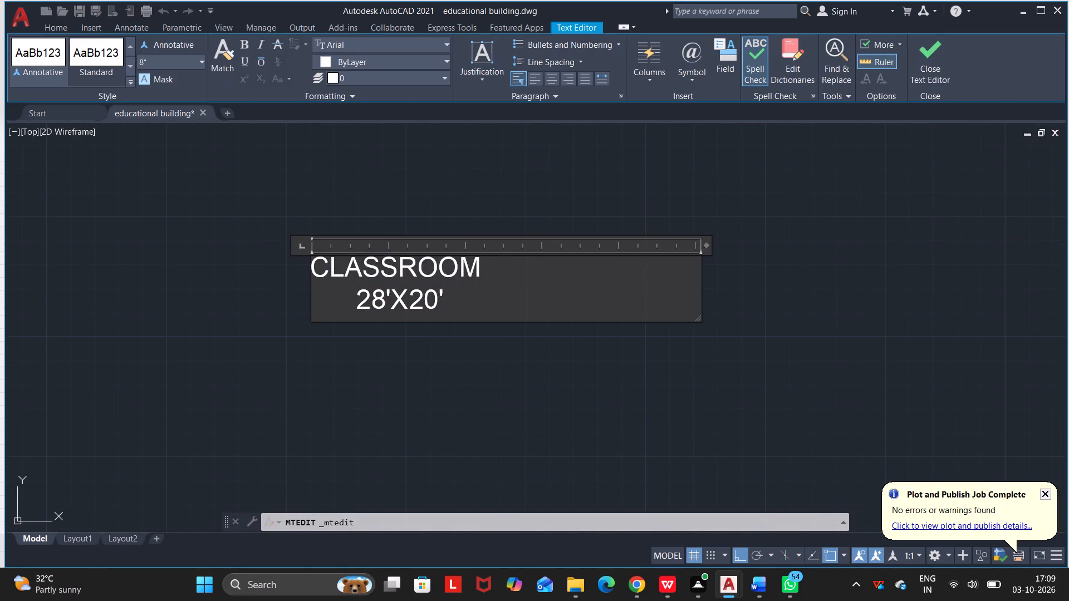
key("equal")
key("BackSpace")
key("BackSpace")
key("BackSpace")
key("BackSpace")
key("BackSpace")
key("BackSpace")
key("BackSpace")
key("BackSpace")
key("BackSpace")
key("BackSpace")
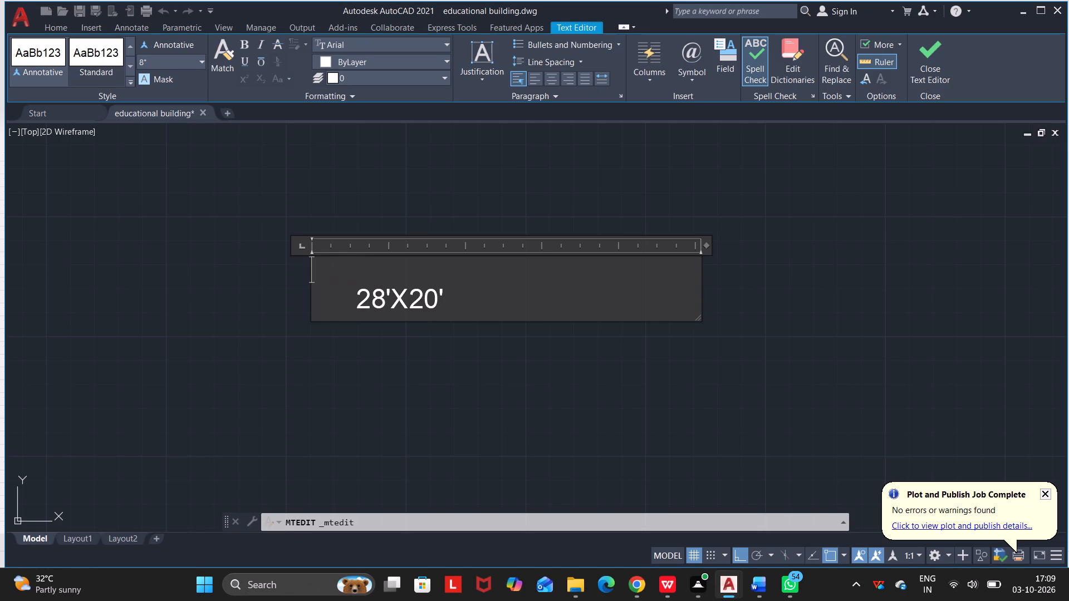
type("MU")
type("LTIPURPOSE A")
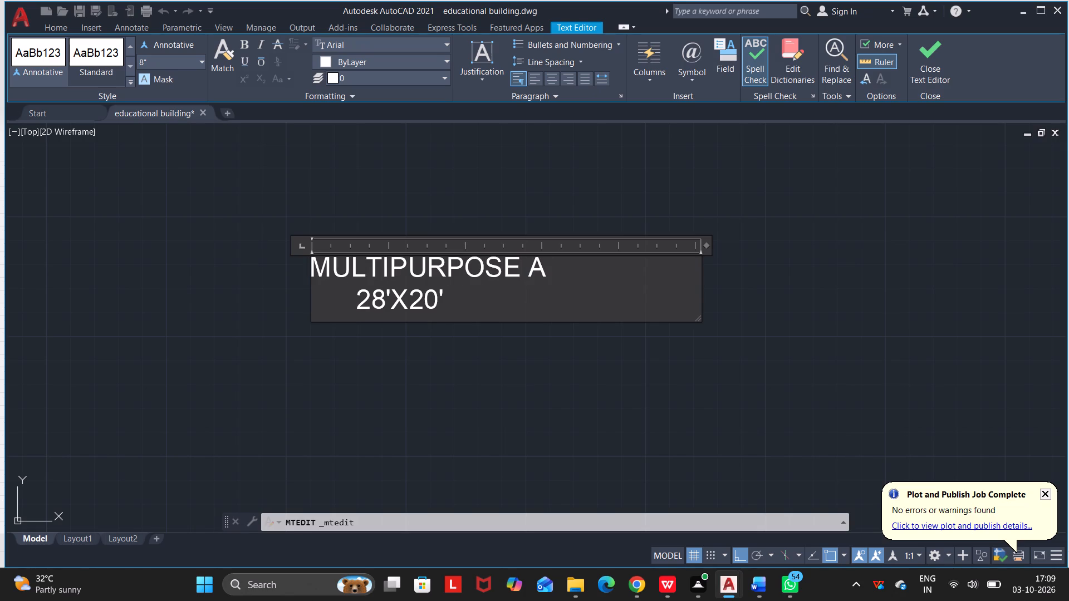
key("BackSpace")
type("HALL")
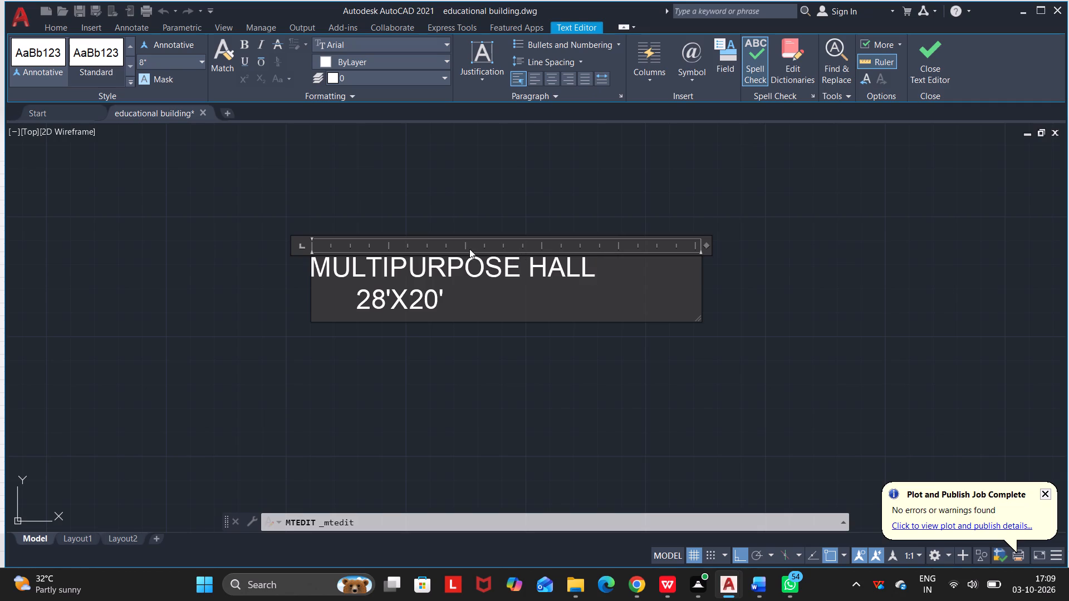
Change the size line under MULTIPURPOSE HALL to 60'X100' and finish editing the label.
left_click(443, 297)
key("BackSpace")
key("BackSpace")
key("BackSpace")
key("BackSpace")
key("BackSpace")
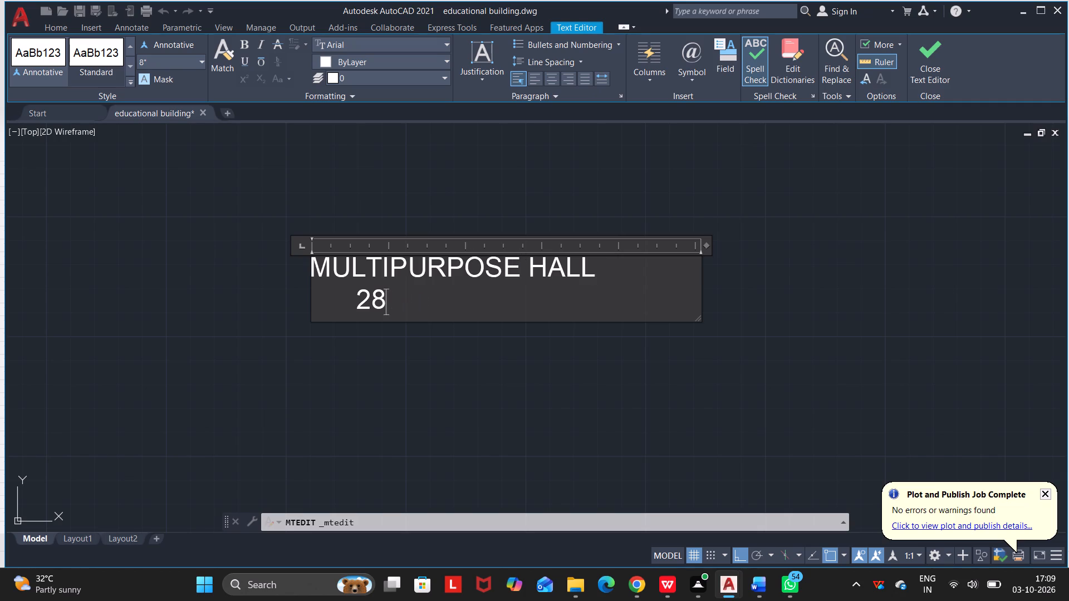
key("BackSpace")
key("BackSpace")
type("60")
key("apostrophe")
type("X100'")
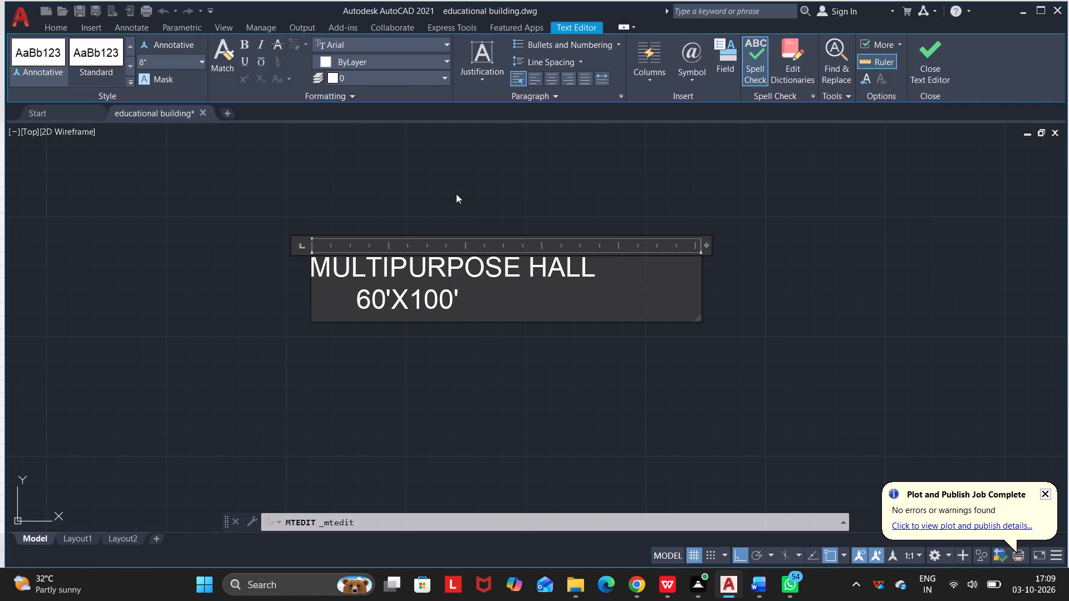
left_click_drag(456, 194, 454, 200)
scroll(531, 295, "down", 6)
scroll(521, 245, "up", 3)
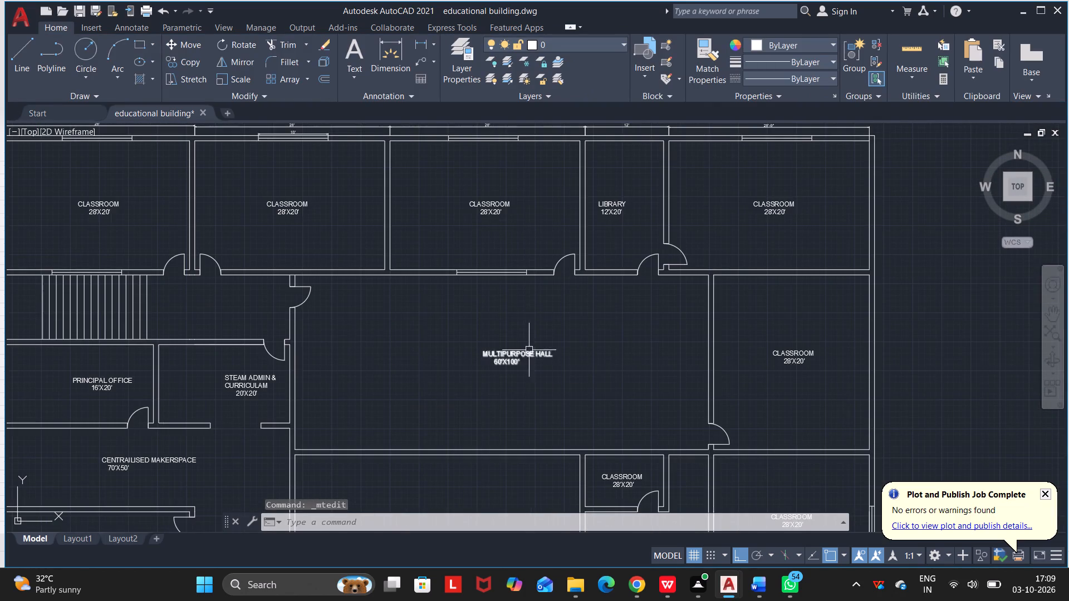
middle_click_drag(523, 357, 356, 312)
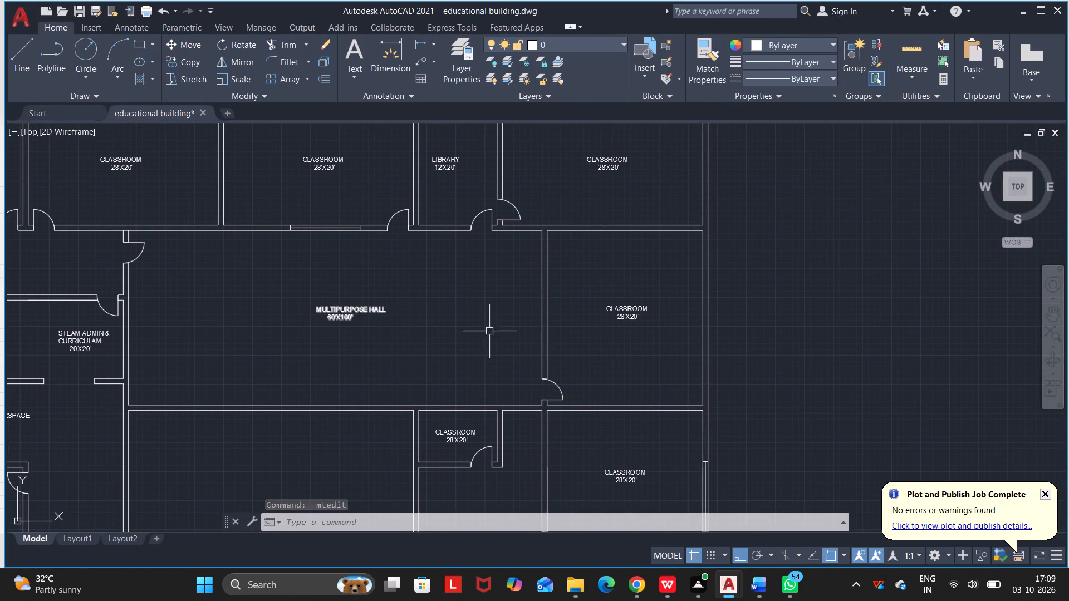
Change the size line to 20'X30' in the CLASSROOM label of the room directly east of the multipurpose hall.
triple_click(638, 312)
scroll(635, 318, "up", 2)
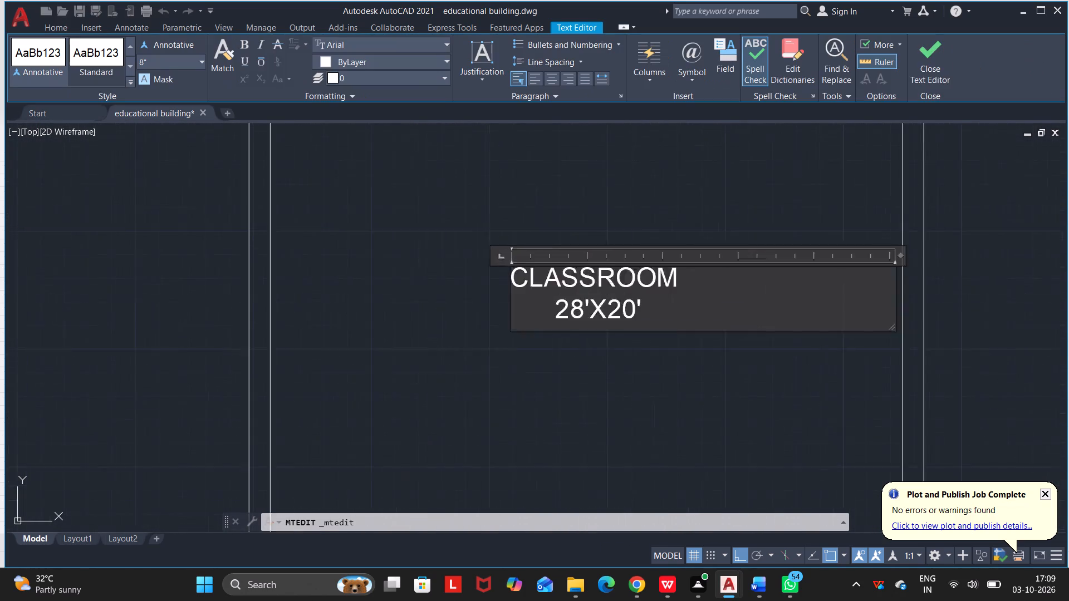
scroll(635, 318, "up", 2)
left_click(609, 299)
key("BackSpace")
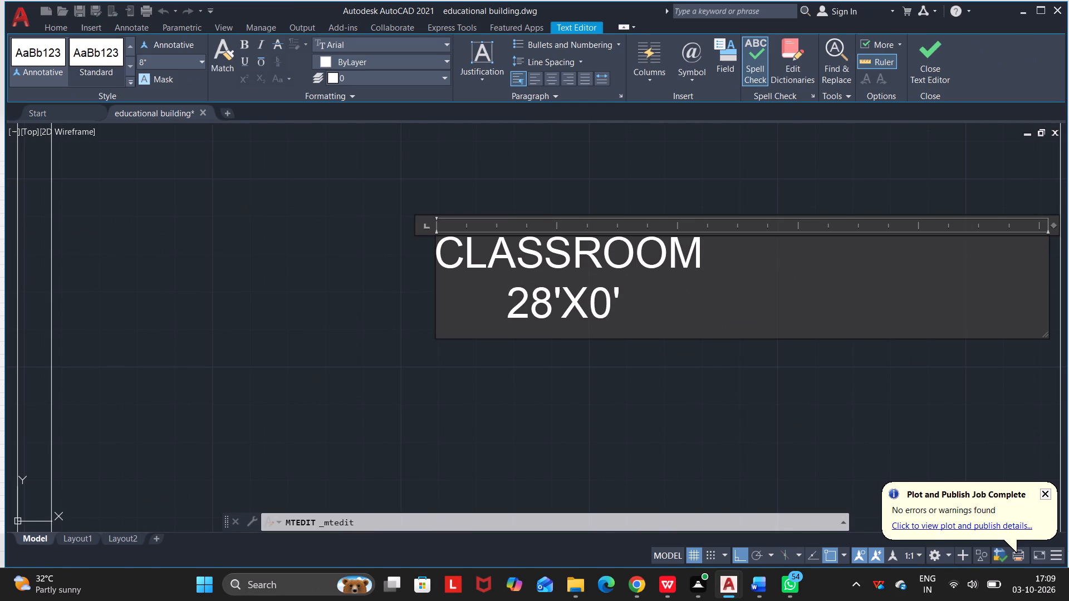
key("3")
left_click(552, 309)
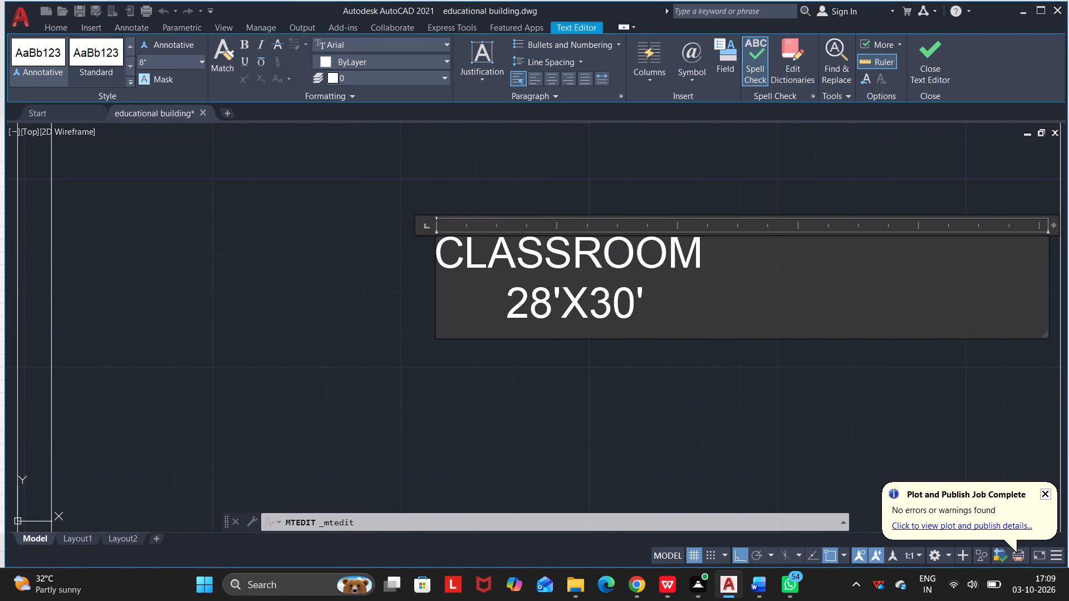
key("BackSpace")
key("BackSpace")
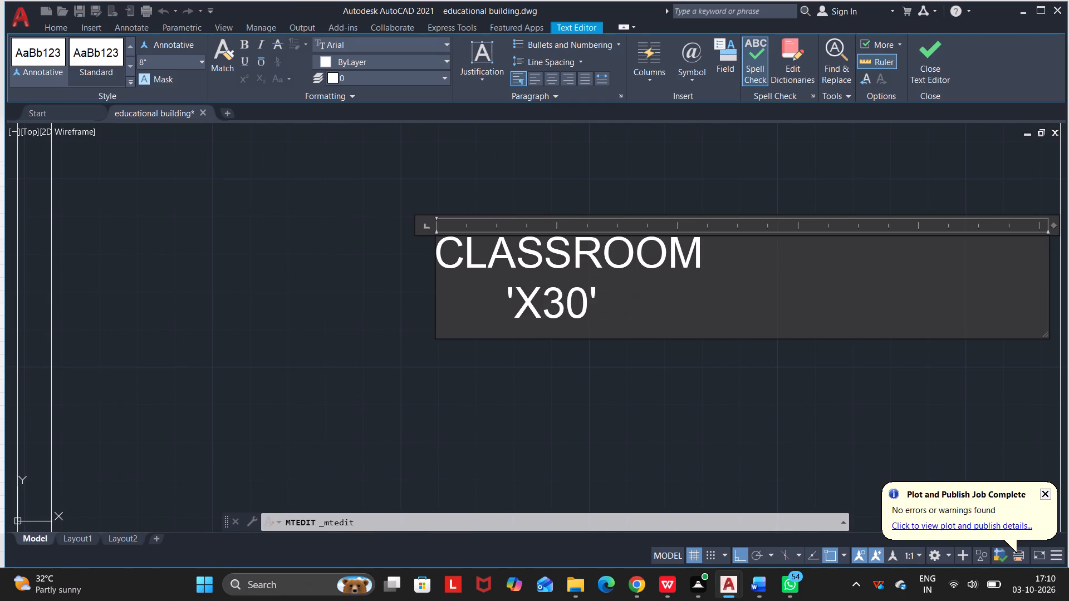
type("20")
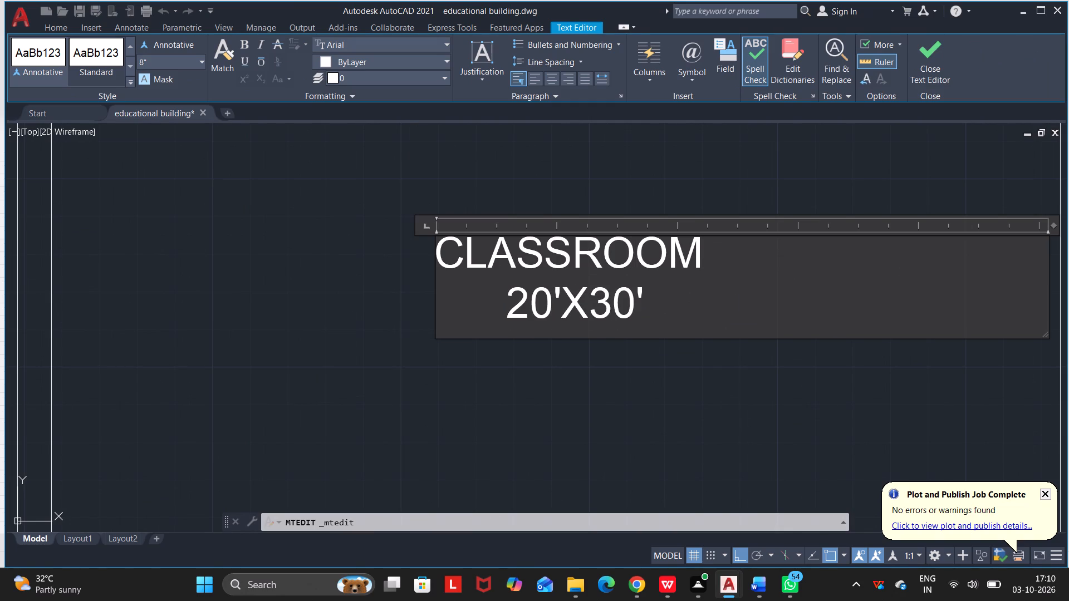
Replace CLASSROOM with STORAGE in the label of the room east of the multipurpose hall.
left_click(717, 256)
key("BackSpace")
key("BackSpace")
key("BackSpace")
key("BackSpace")
key("BackSpace")
key("BackSpace")
key("BackSpace")
key("BackSpace")
key("BackSpace")
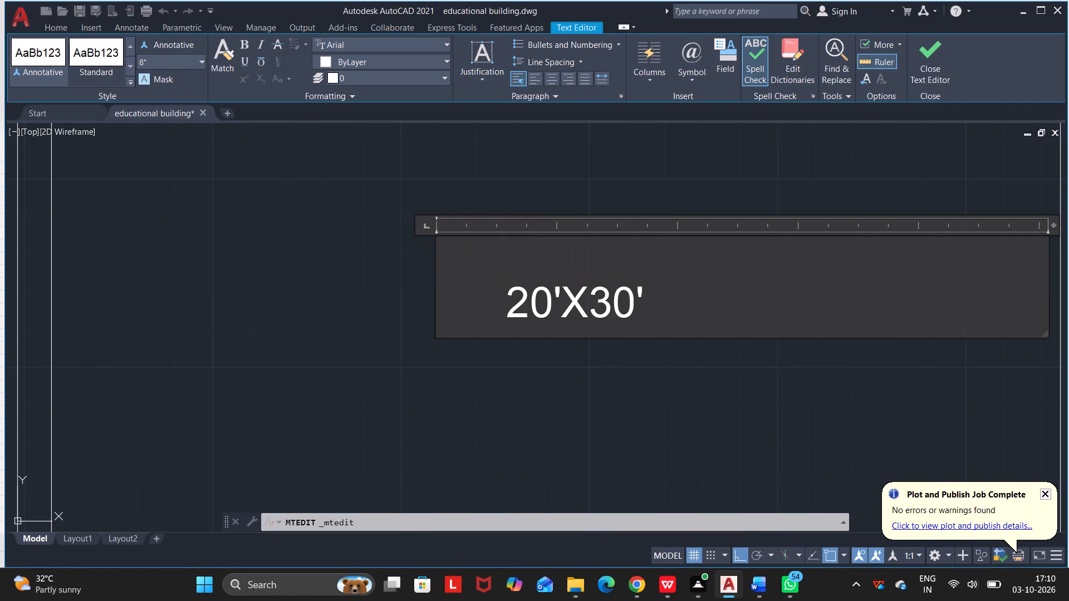
type("STORAGE")
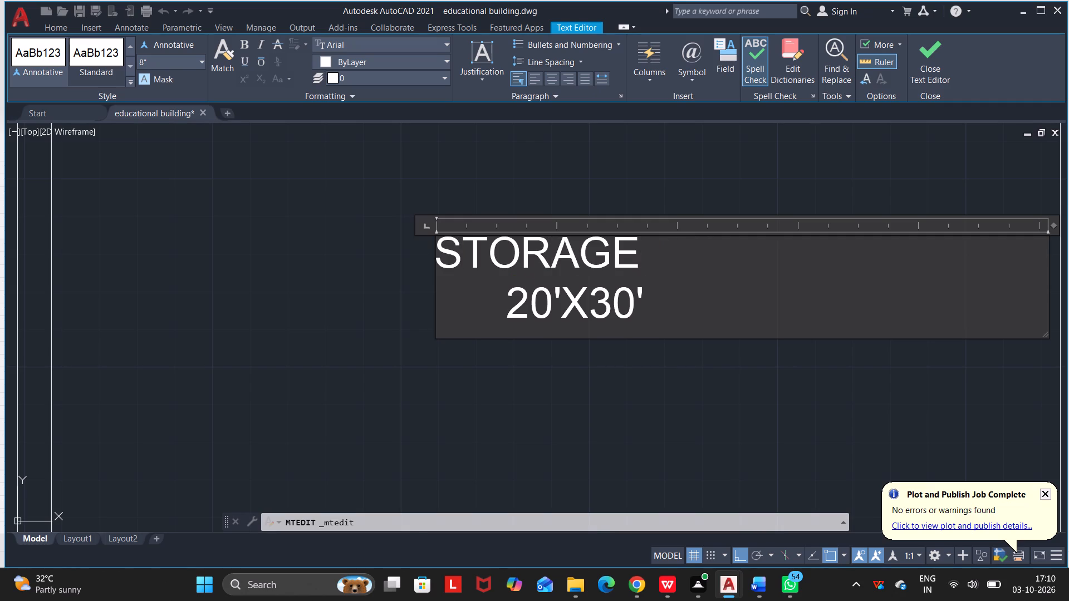
Remove three leading spaces from the size line under STORAGE to centre it and finish editing the label.
left_click(503, 309)
key("BackSpace")
key("BackSpace")
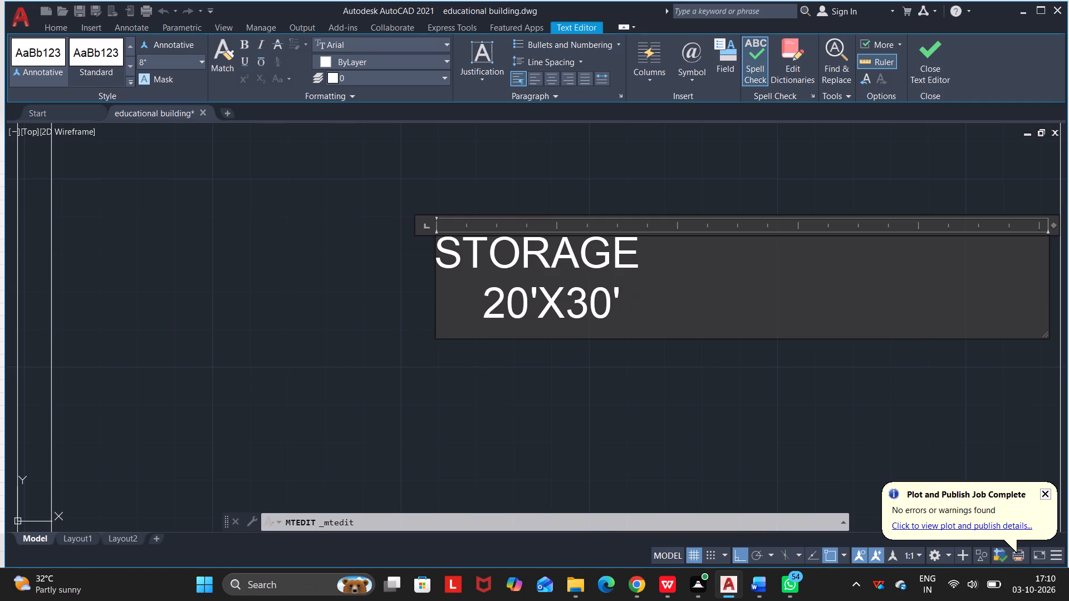
key("BackSpace")
left_click(389, 328)
Replace CLASSROOM with PANTRY in the label of the small room at the cafeteria's upper east corner.
scroll(413, 329, "down", 6)
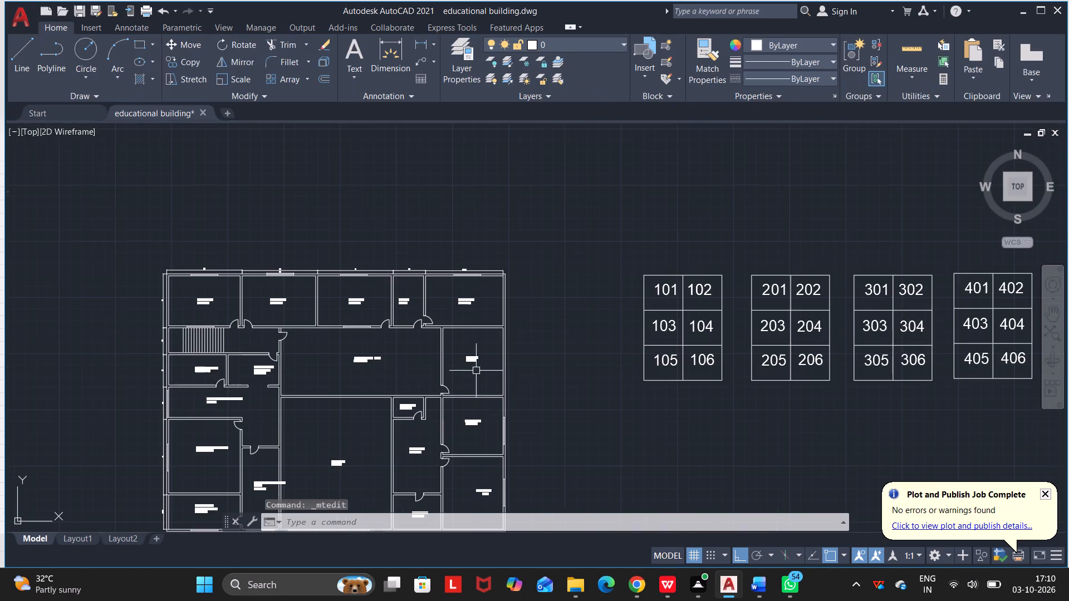
scroll(432, 303, "up", 2)
middle_click_drag(452, 449, 457, 433)
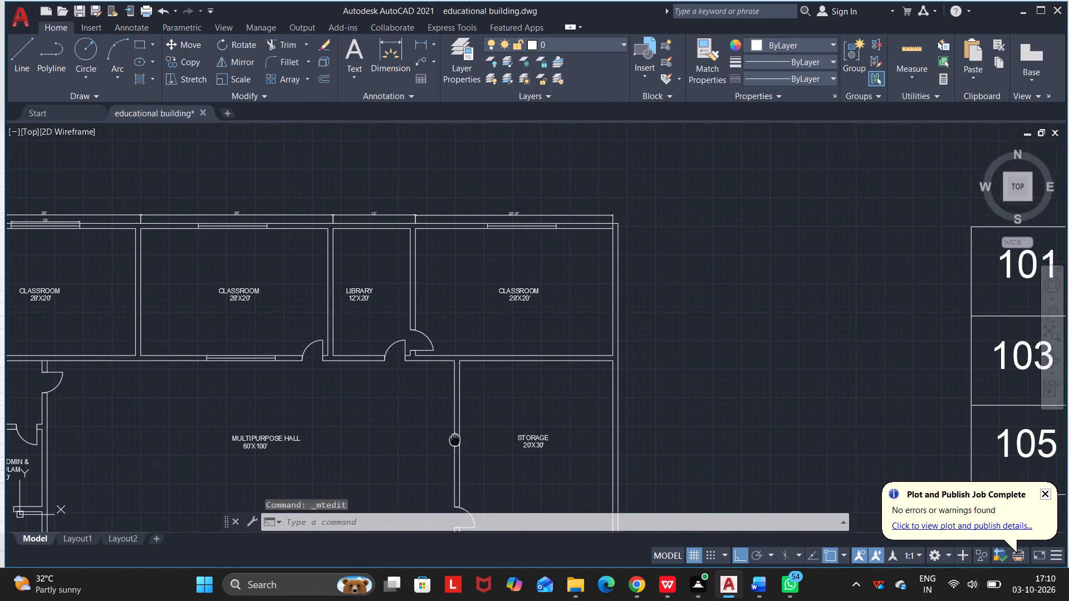
middle_click_drag(457, 433, 434, 204)
middle_click_drag(180, 402, 120, 325)
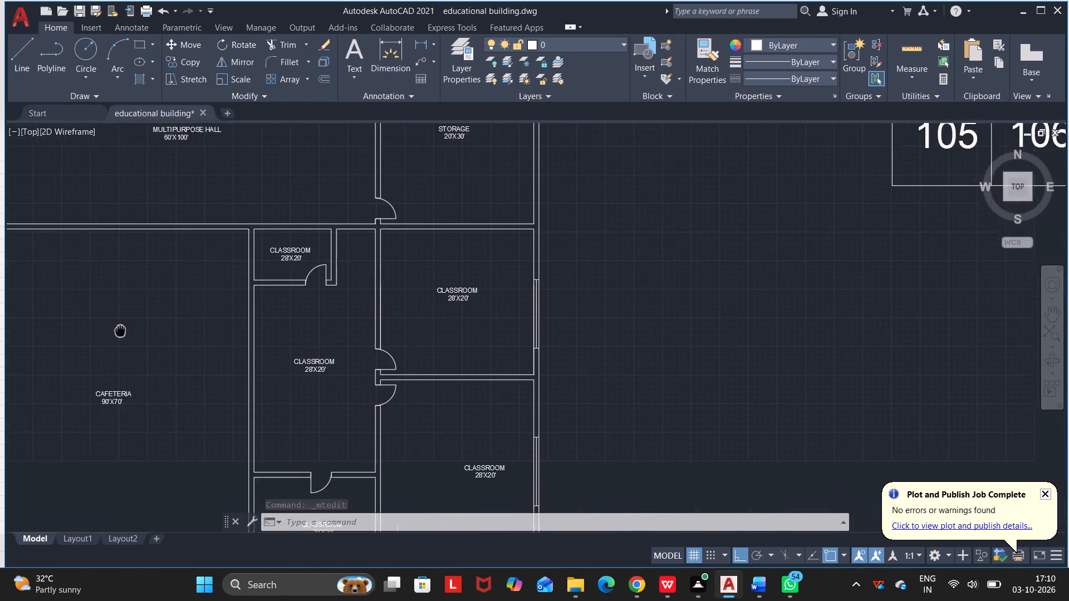
middle_click_drag(120, 325, 119, 256)
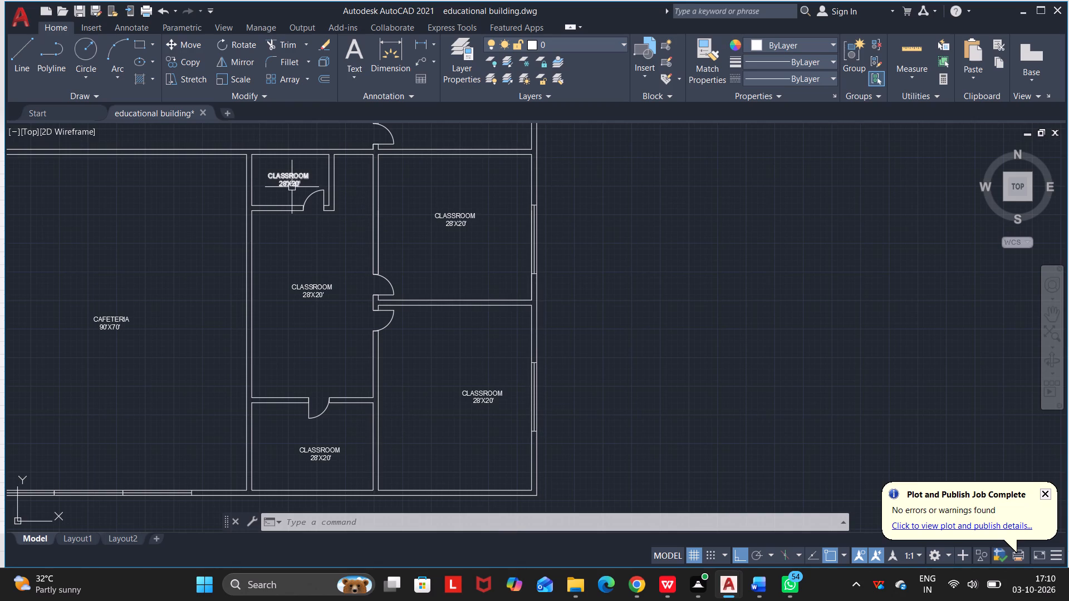
middle_click_drag(291, 189, 306, 252)
scroll(296, 233, "up", 2)
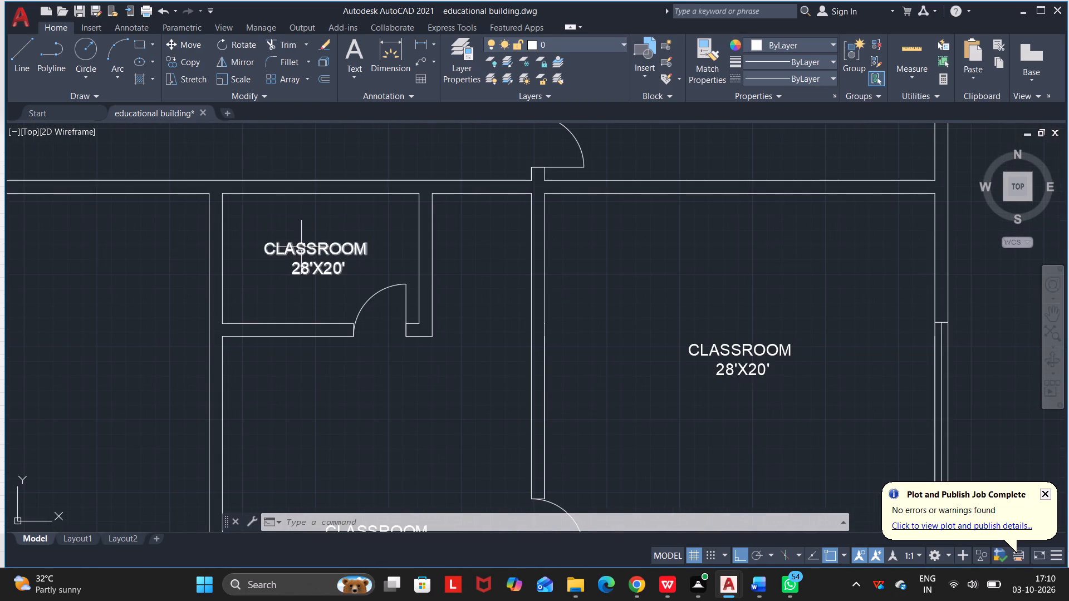
double_click(303, 250)
left_click(368, 247)
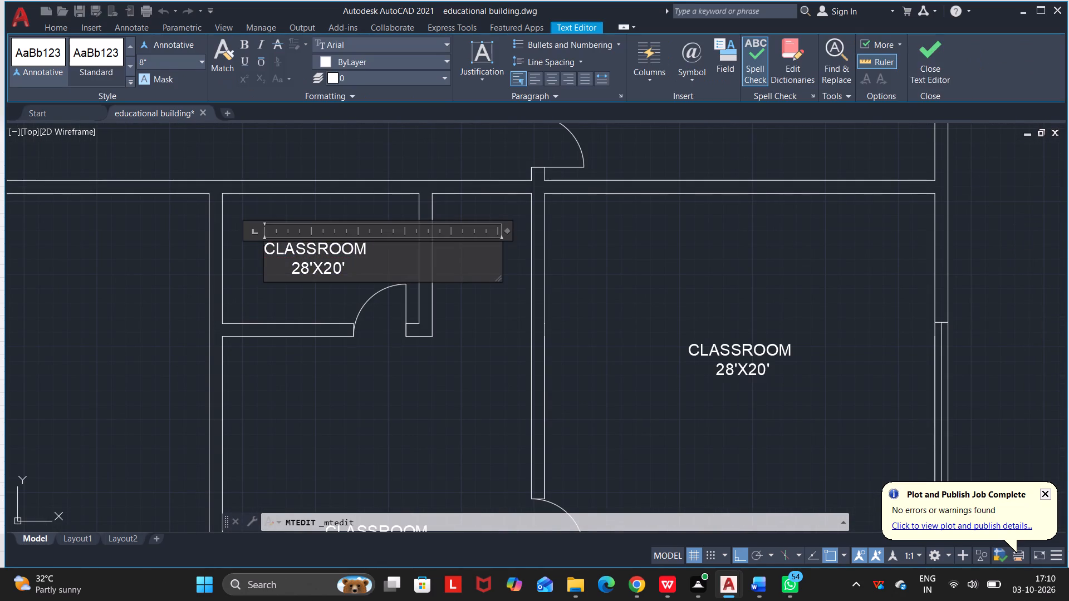
key("BackSpace")
key("BackSpace")
key("BackSpace")
key("BackSpace")
key("BackSpace")
key("BackSpace")
key("BackSpace")
key("BackSpace")
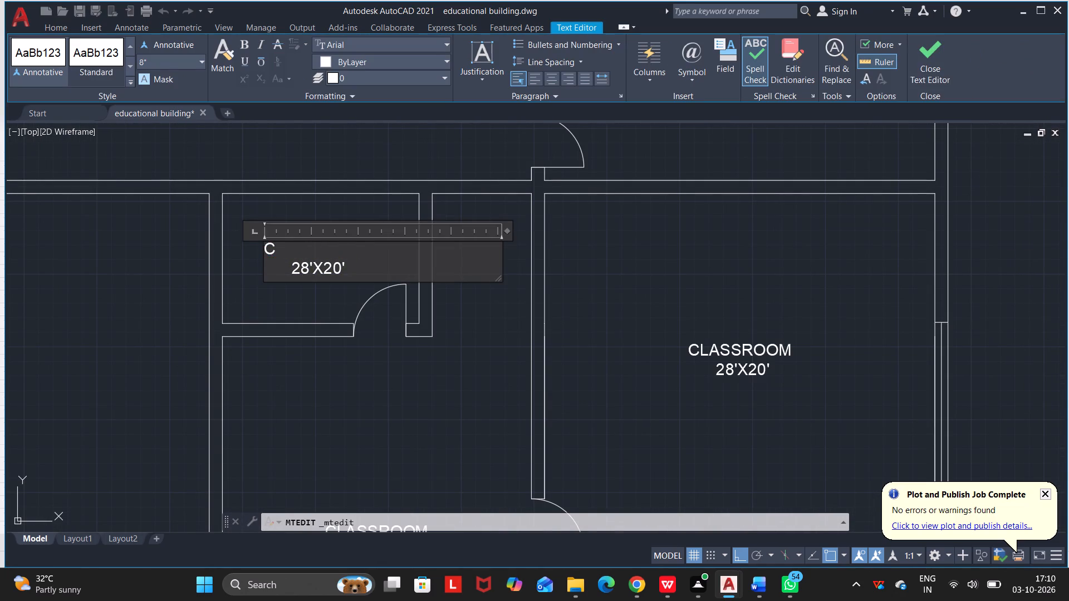
key("BackSpace")
type("PAN")
type("TRY")
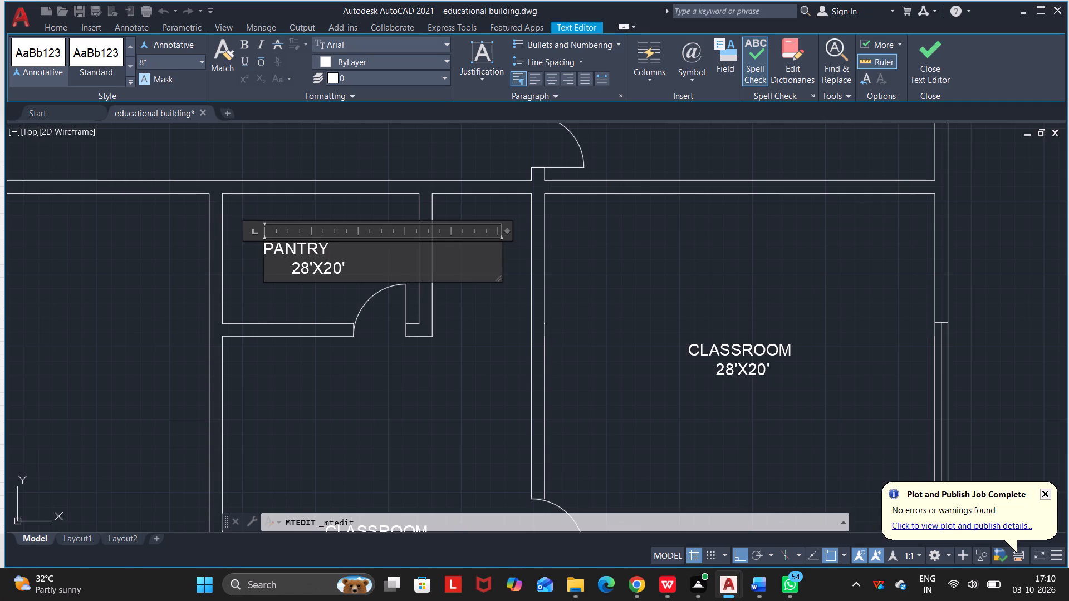
Change the size line under PANTRY to 10'X40', remove five of its leading spaces to centre it, and finish editing the label.
left_click(292, 265)
key("BackSpace")
key("BackSpace")
key("BackSpace")
left_click(332, 268)
key("BackSpace")
key("BackSpace")
key("BackSpace")
key("BackSpace")
key("BackSpace")
key("BackSpace")
key("BackSpace")
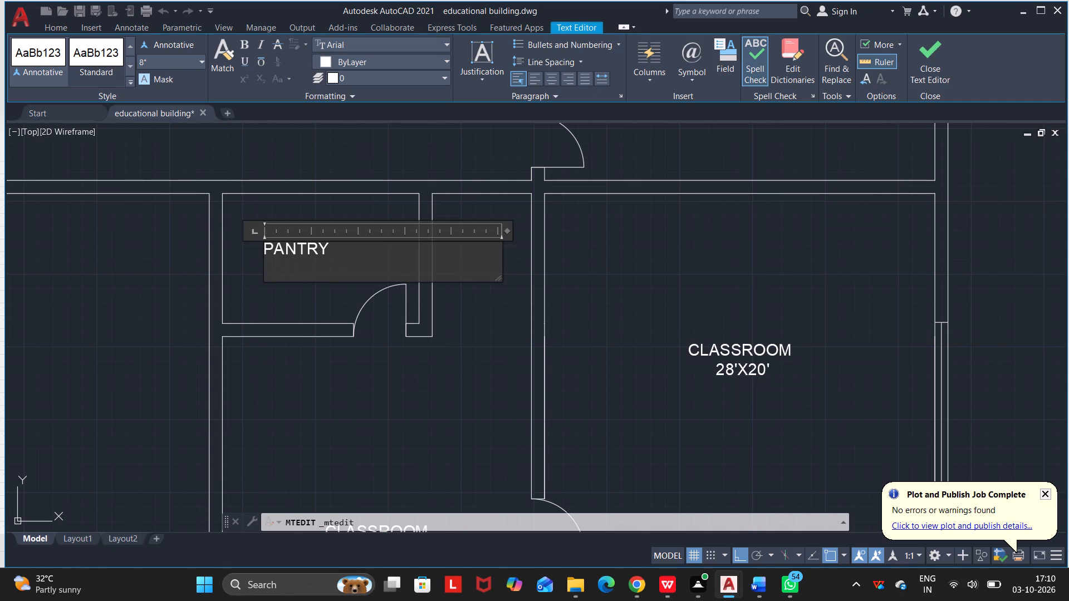
type("10'X")
type("40")
key("apostrophe")
left_click(276, 262)
key("BackSpace")
key("BackSpace")
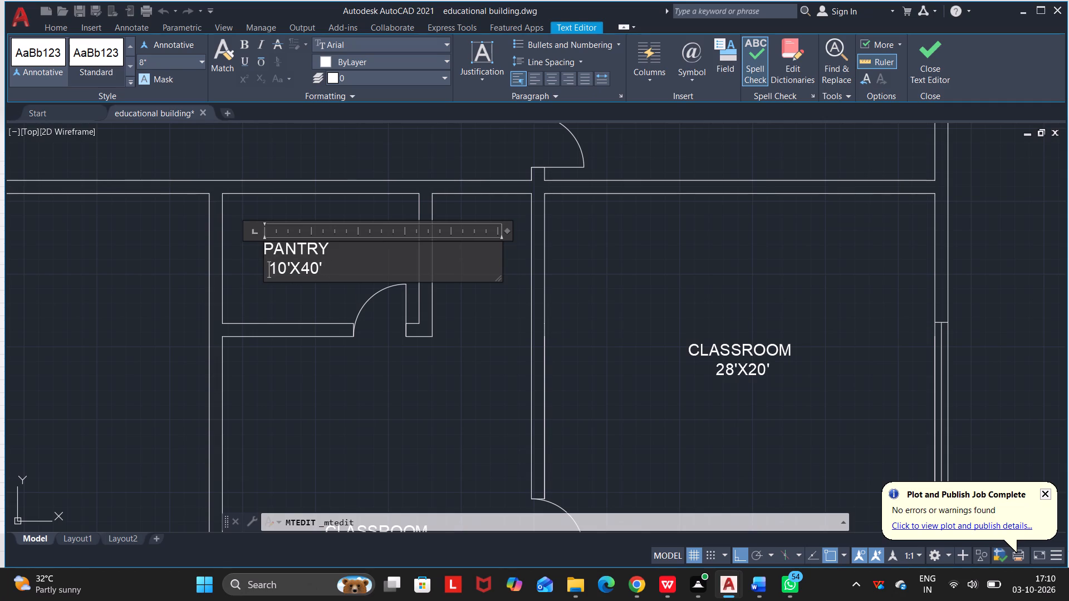
left_click(287, 297)
Replace CLASSROOM with KITCHEN AND SERVICE in the label of the room directly below the pantry.
scroll(381, 330, "down", 3)
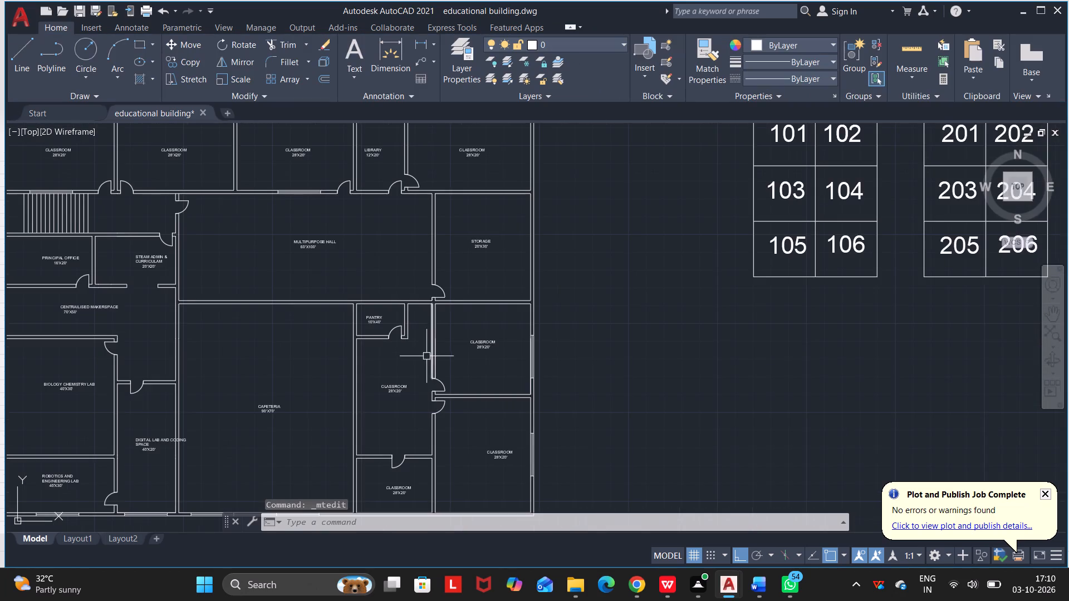
middle_click_drag(423, 362, 361, 284)
scroll(351, 289, "up", 2)
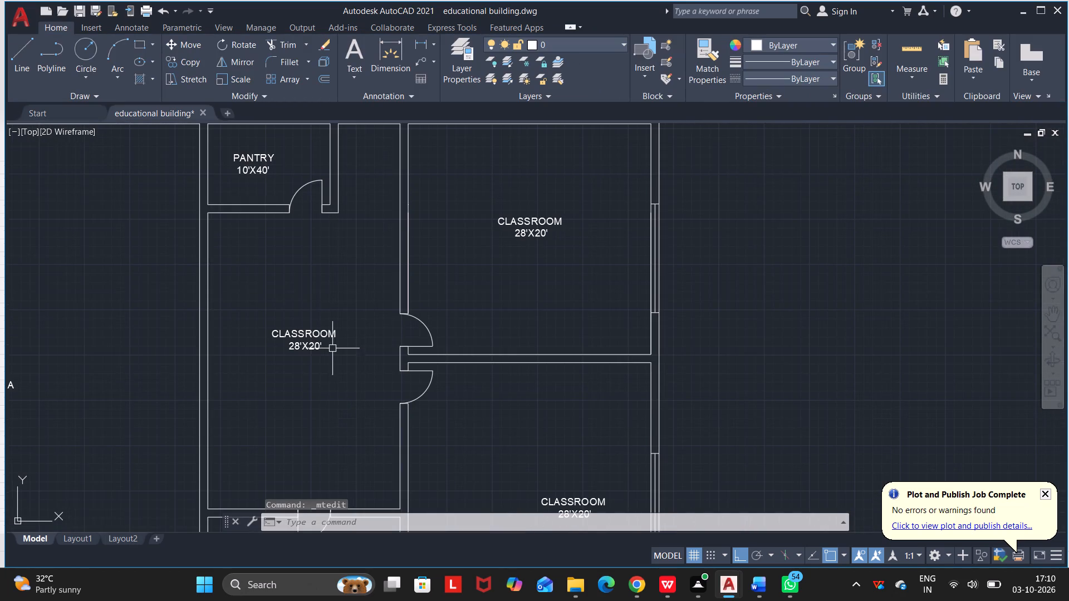
scroll(331, 351, "up", 1)
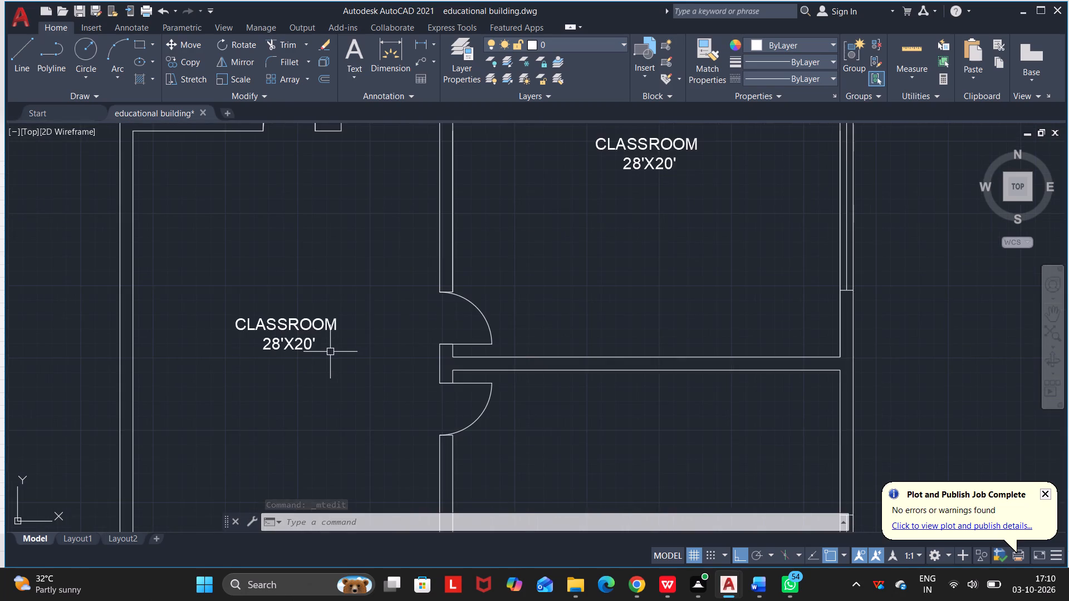
scroll(328, 352, "up", 1)
double_click(302, 313)
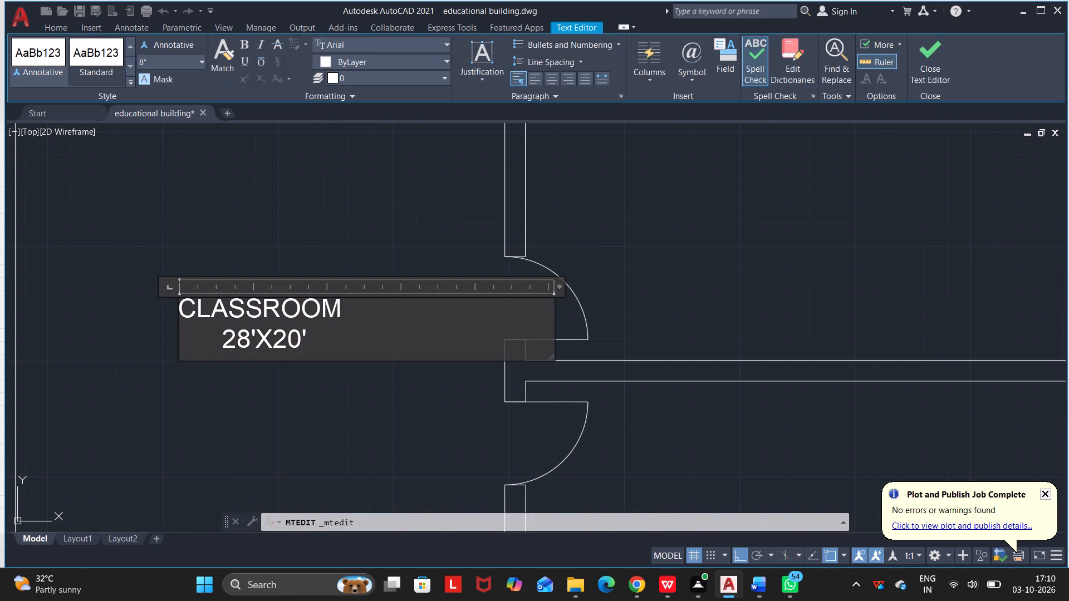
left_click(344, 313)
key("BackSpace")
key("BackSpace")
key("BackSpace")
key("BackSpace")
key("BackSpace")
key("BackSpace")
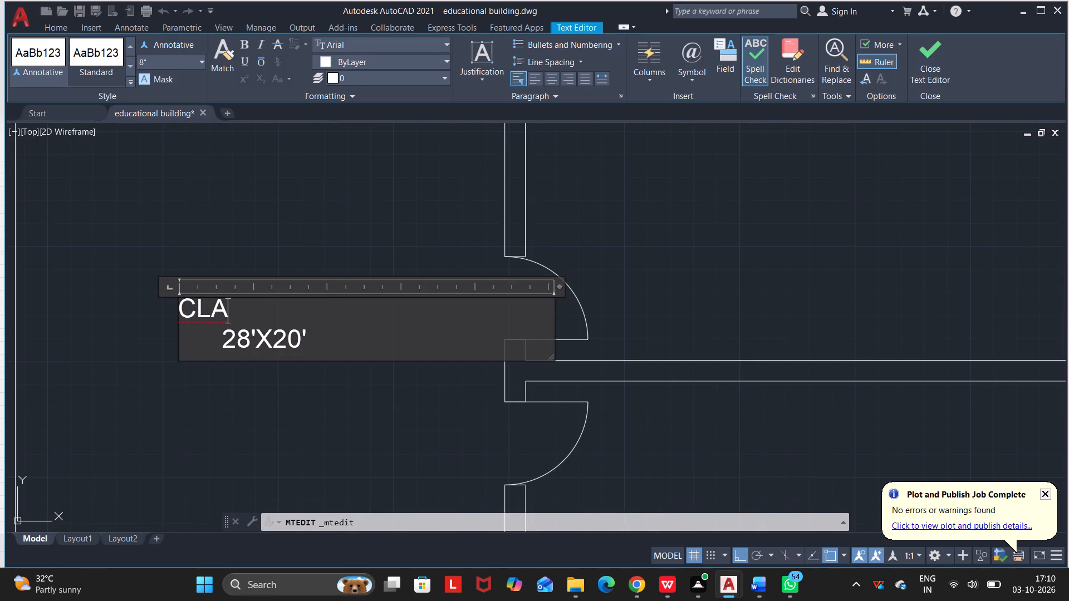
key("BackSpace")
key("BackSpace")
key("BackSpace")
type("KITCHEN AND SERVI")
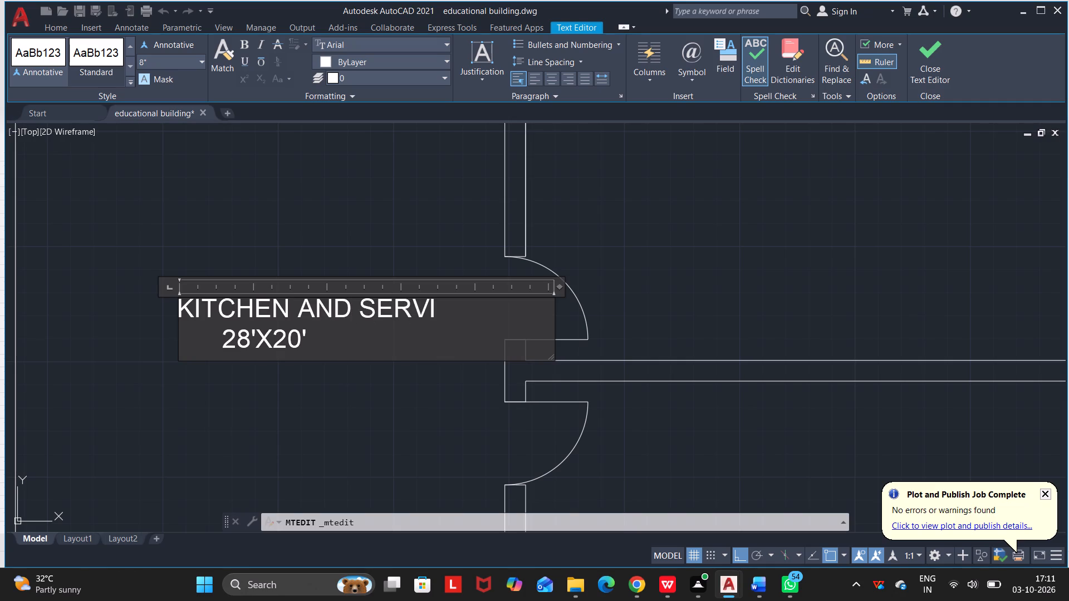
type("CE")
Change the size line under KITCHEN AND SERVICE to 30'X40' and finish editing the label.
right_click(344, 314)
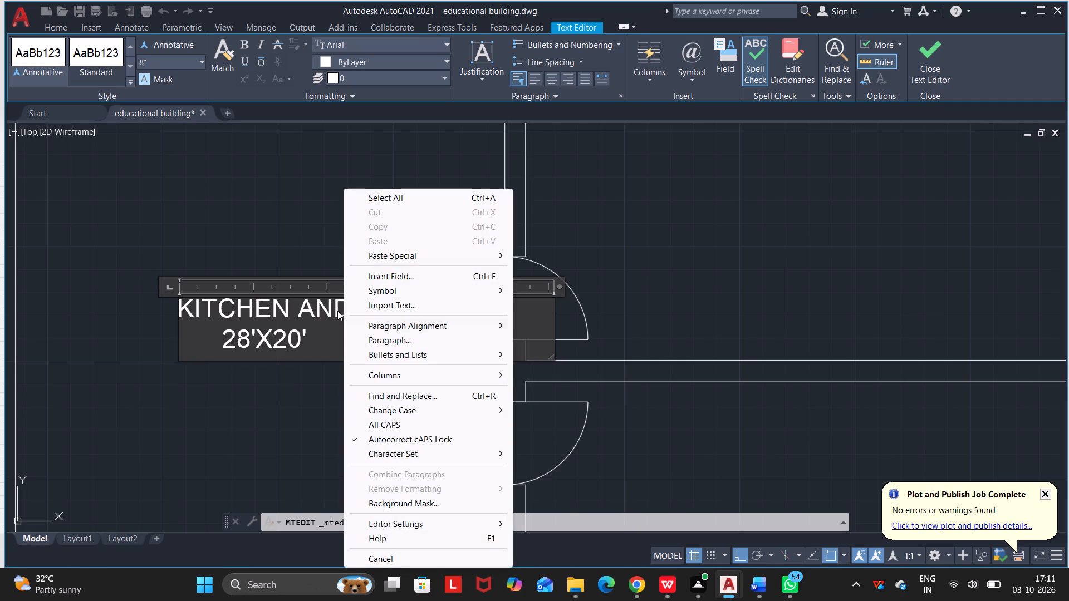
left_click(307, 343)
double_click(287, 337)
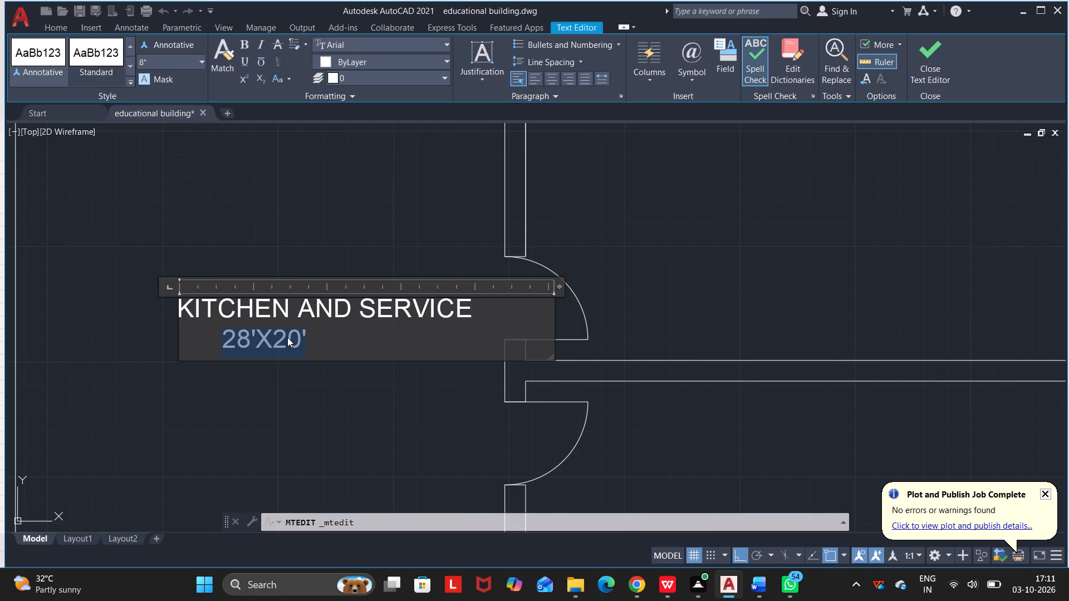
left_click(315, 358)
left_click(290, 344)
key("BackSpace")
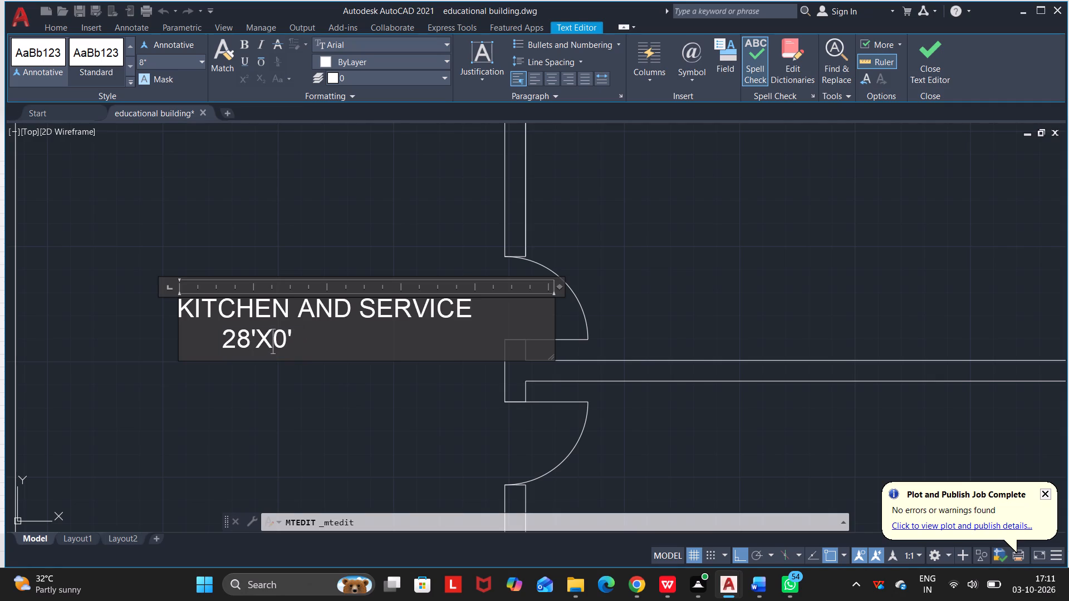
key("4")
double_click(249, 339)
left_click(250, 338)
key("BackSpace")
key("BackSpace")
type("30")
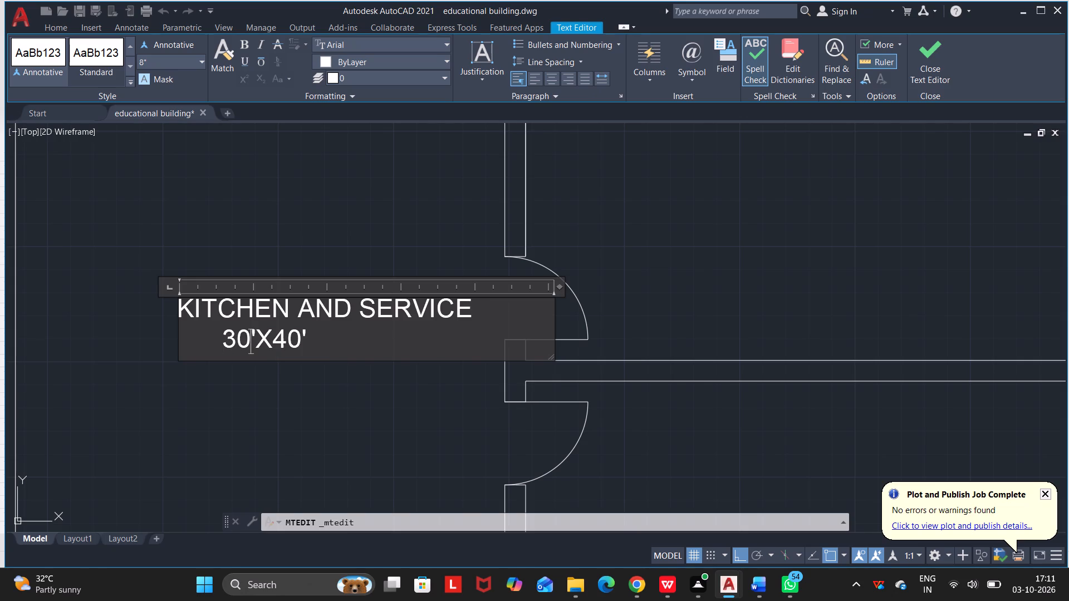
left_click(295, 243)
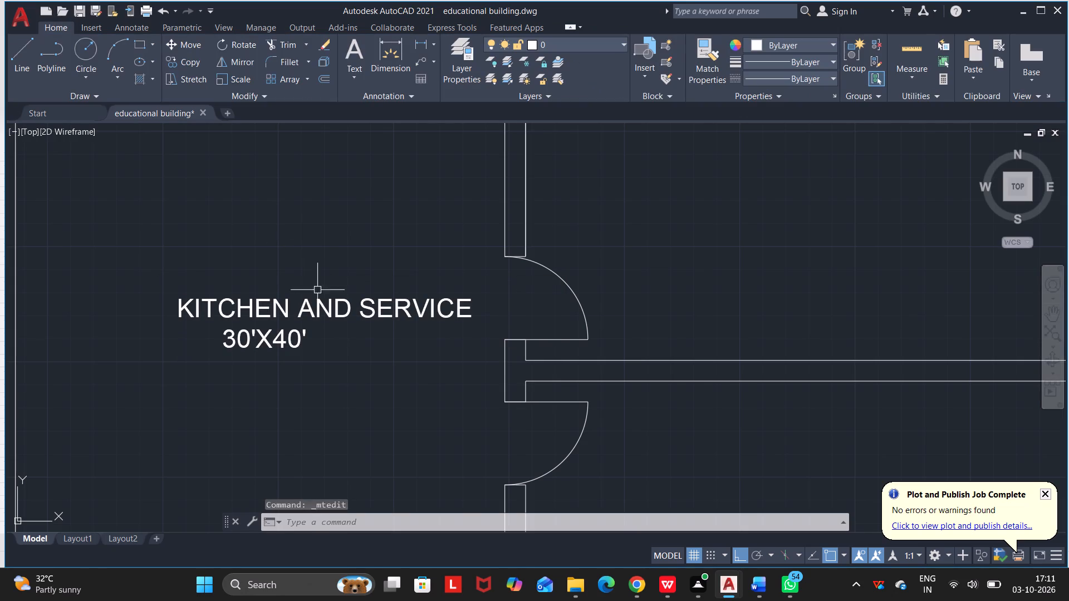
scroll(419, 325, "down", 3)
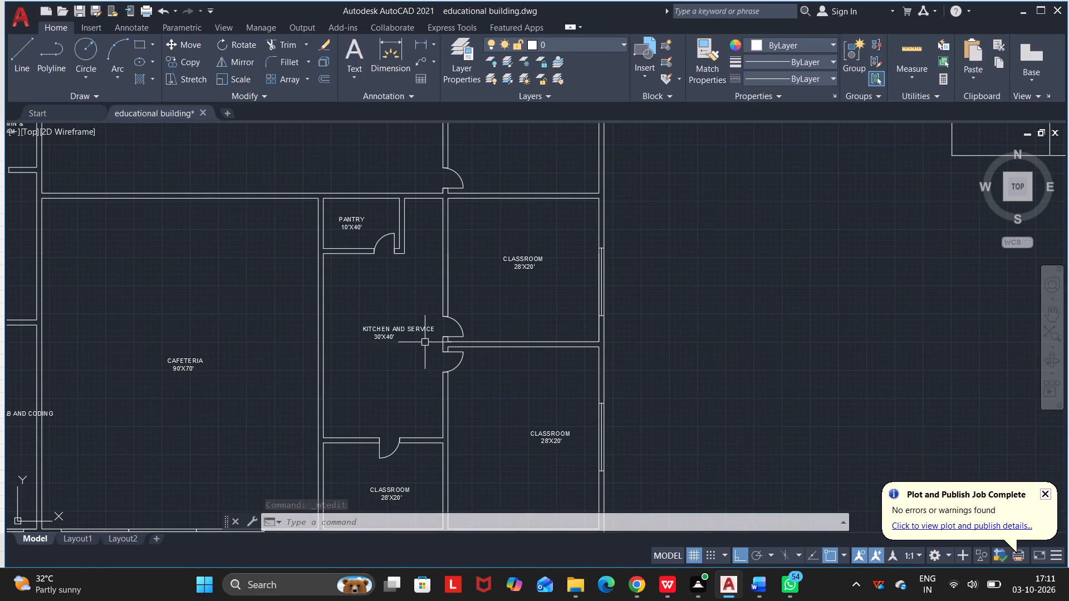
key("Escape")
key("Escape")
key("Escape")
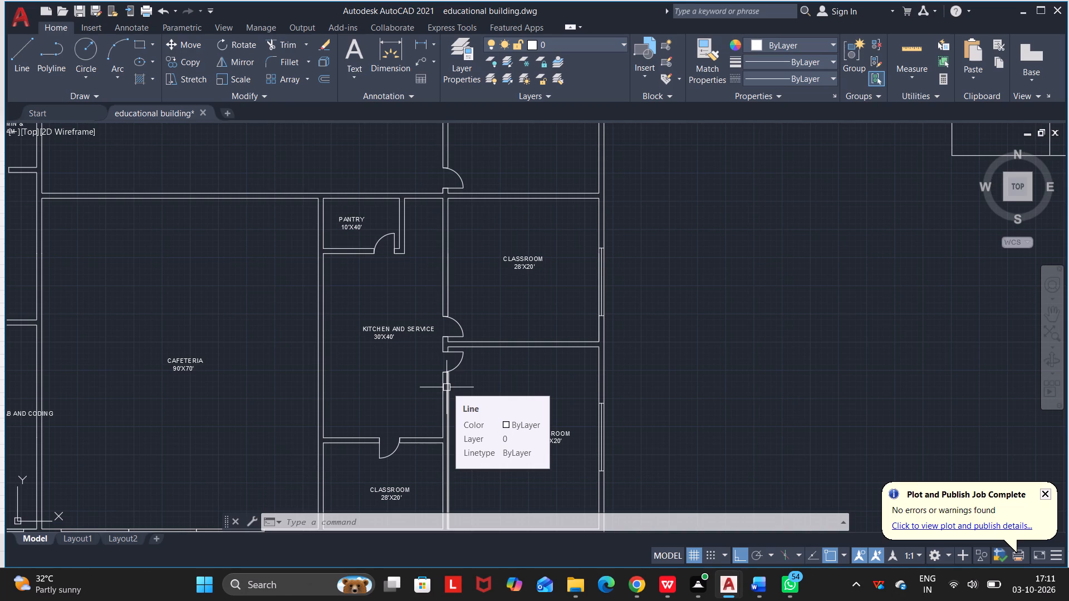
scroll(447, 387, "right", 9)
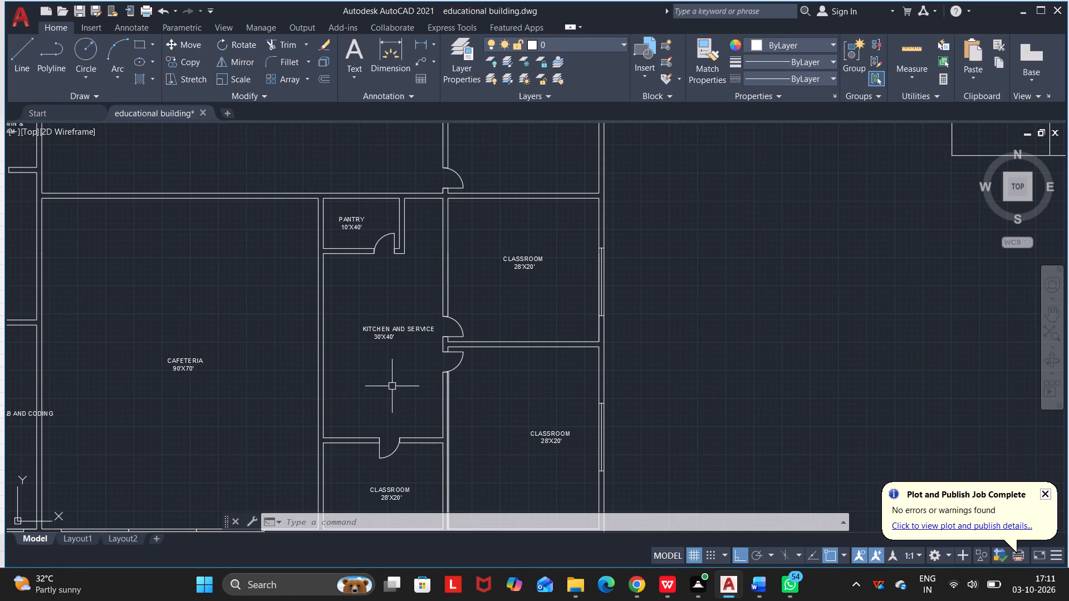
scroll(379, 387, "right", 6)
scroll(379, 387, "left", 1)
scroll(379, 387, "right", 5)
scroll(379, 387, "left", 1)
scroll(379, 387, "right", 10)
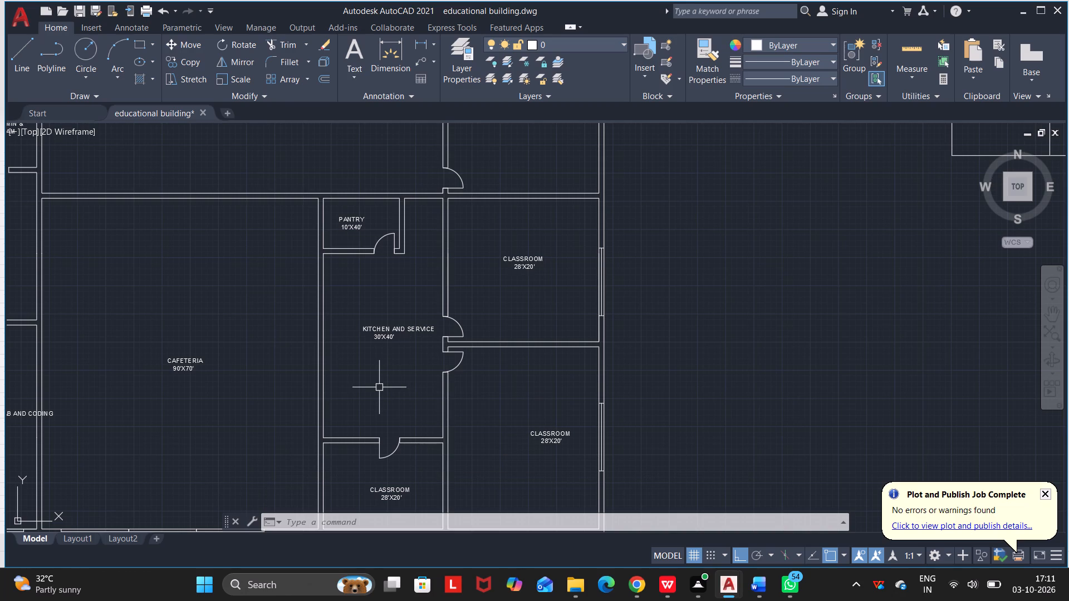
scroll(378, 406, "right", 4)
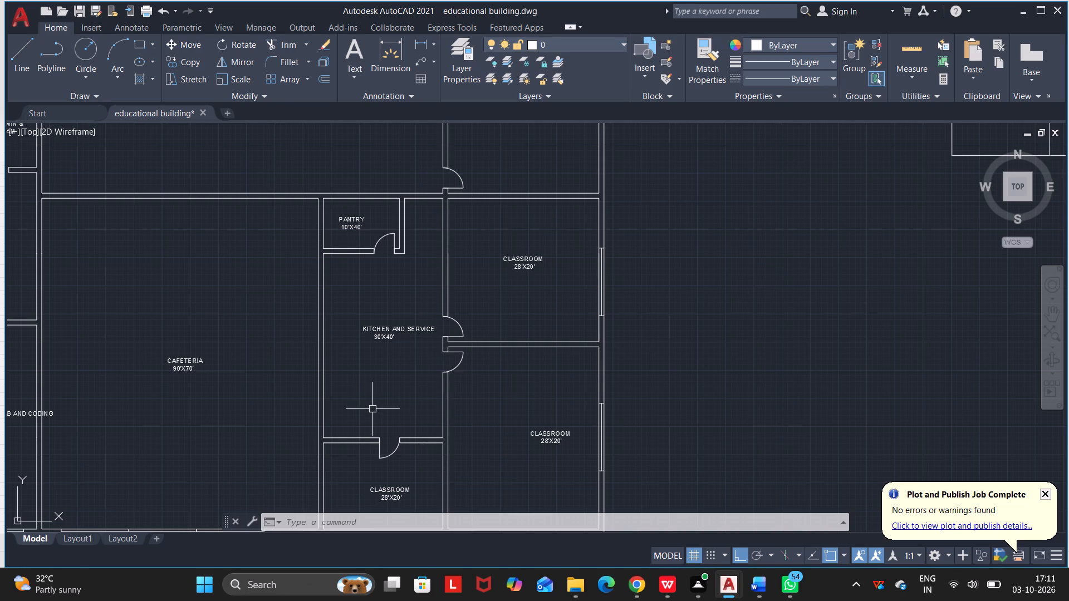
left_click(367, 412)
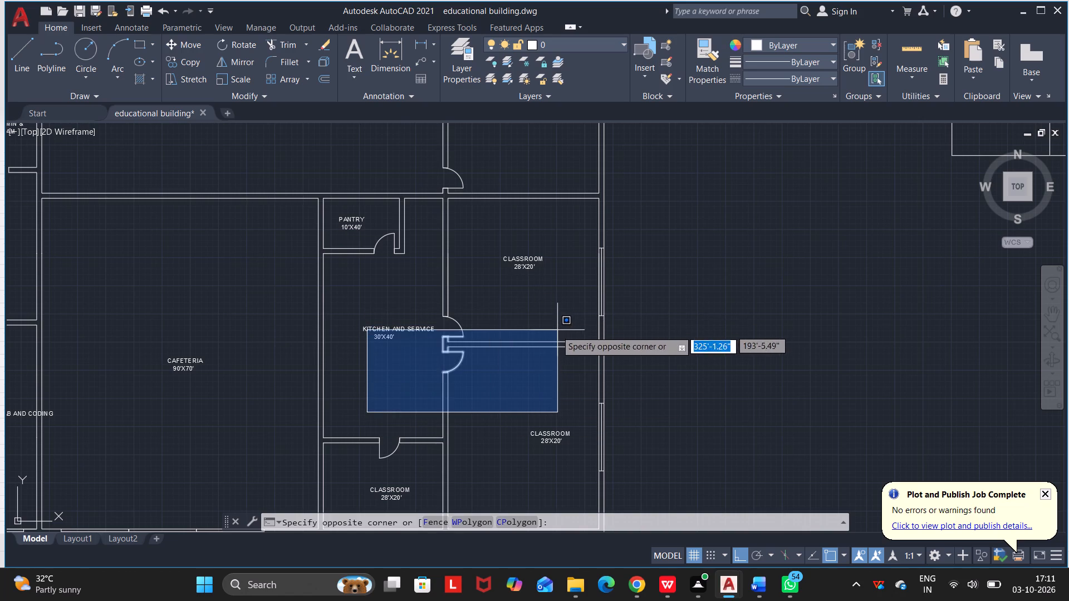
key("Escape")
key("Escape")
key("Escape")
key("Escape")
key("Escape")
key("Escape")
Look over the room labels and exterior dimensions across the whole floor plan.
scroll(327, 384, "down", 2)
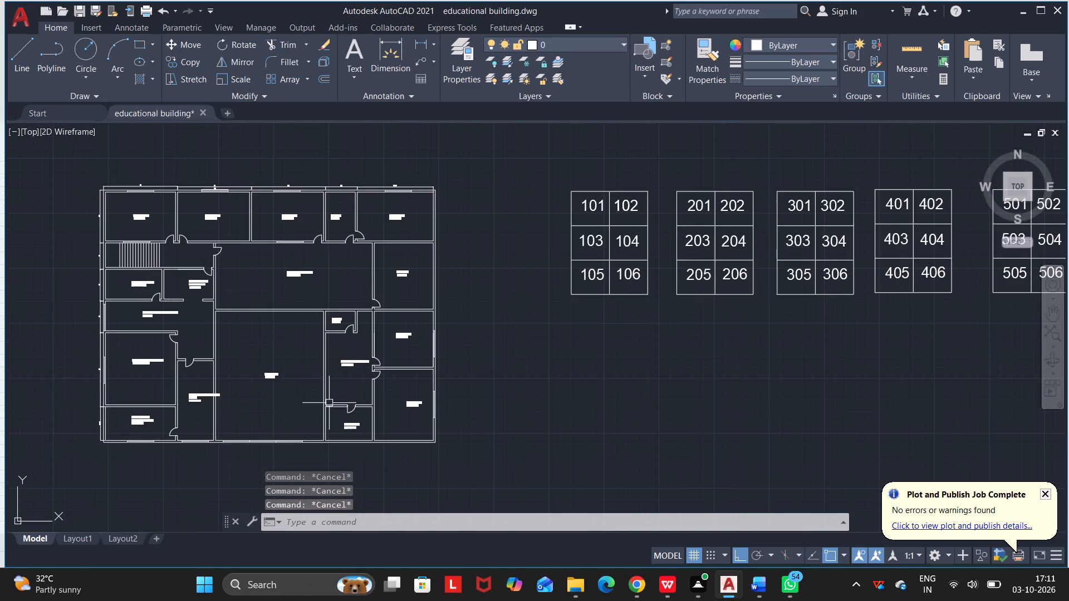
middle_click_drag(242, 358, 429, 346)
scroll(429, 346, "up", 1)
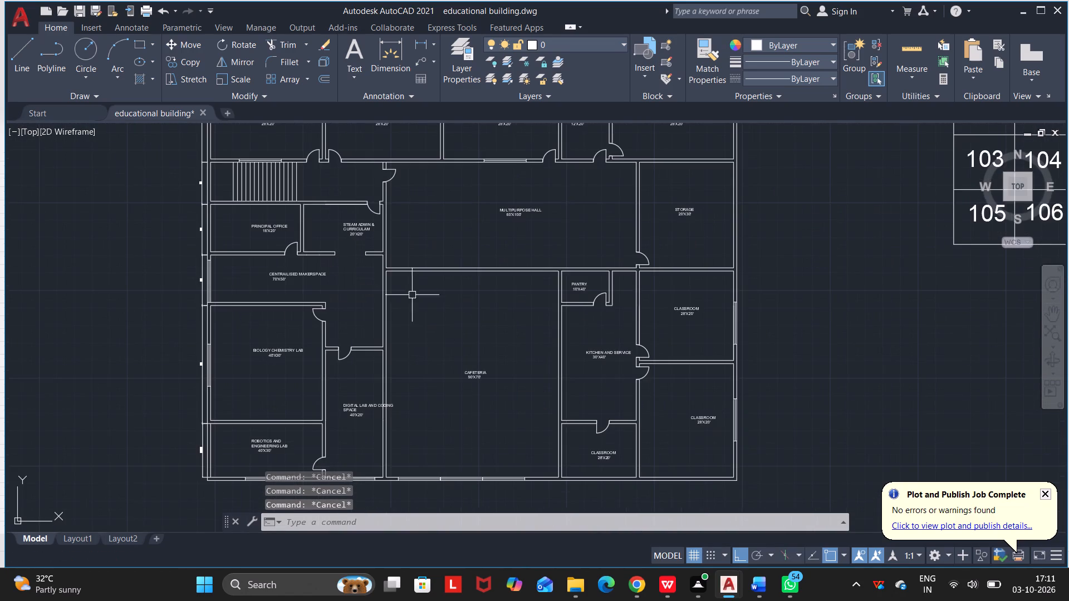
middle_click_drag(403, 287, 381, 390)
scroll(174, 287, "up", 2)
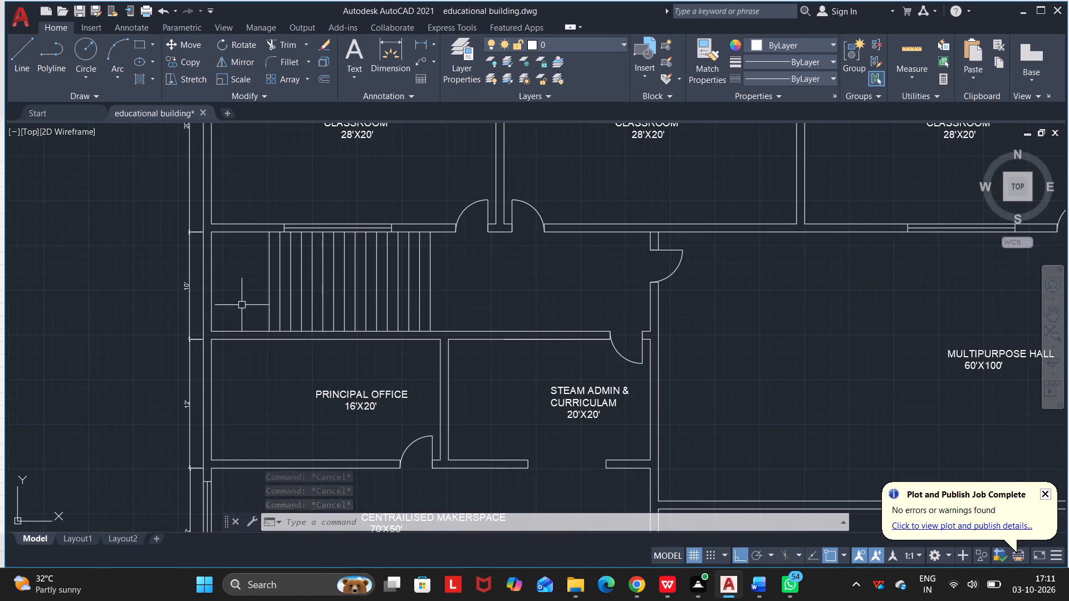
scroll(251, 311, "down", 1)
scroll(364, 338, "down", 1)
middle_click_drag(402, 366, 294, 266)
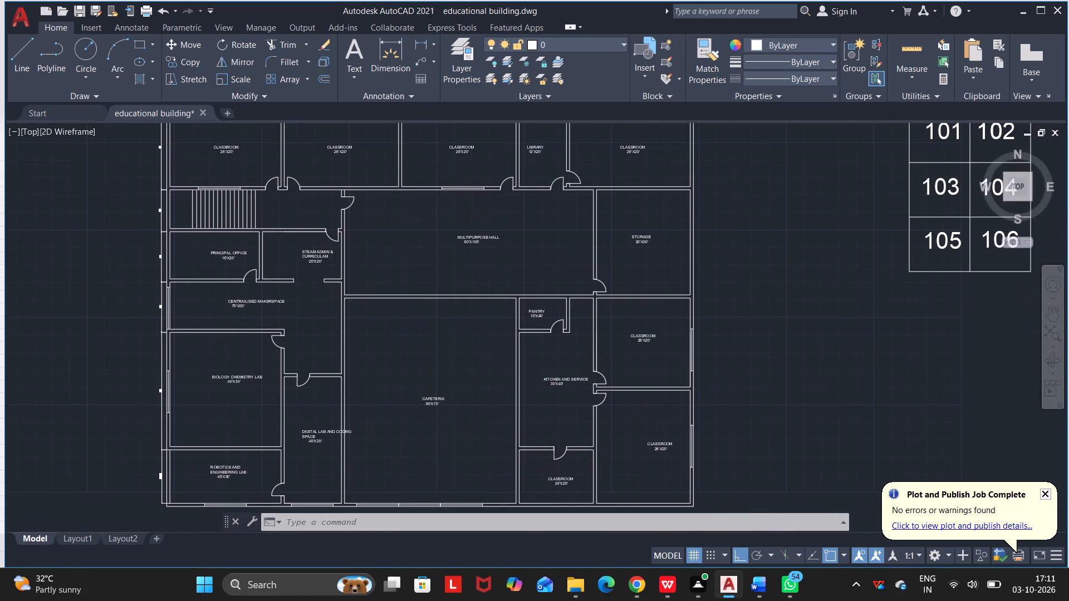
scroll(98, 348, "up", 1)
scroll(514, 311, "down", 2)
middle_click_drag(511, 314, 254, 312)
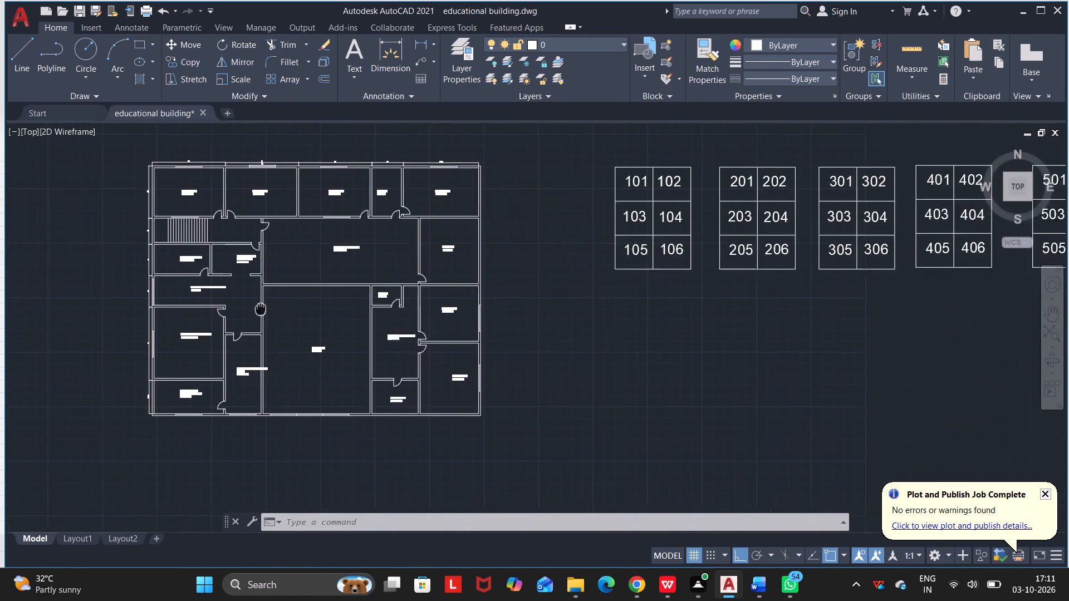
middle_click_drag(254, 312, 256, 367)
scroll(168, 209, "up", 3)
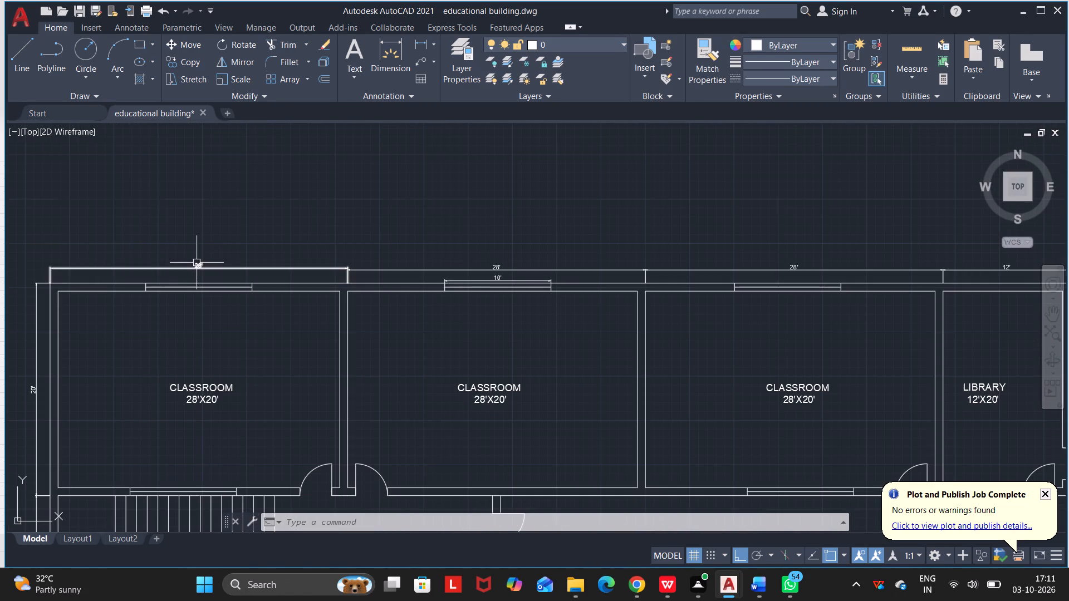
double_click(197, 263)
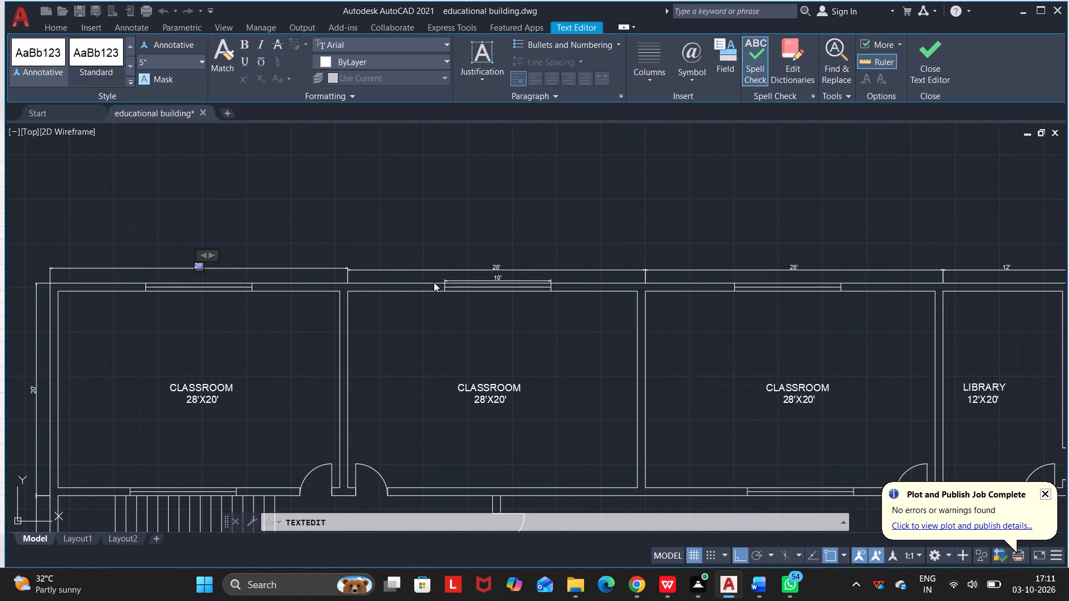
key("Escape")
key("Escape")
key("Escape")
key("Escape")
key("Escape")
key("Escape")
Select the five exterior room-width dimensions along the building's north wall and set their text height to 10'.
left_click(199, 268)
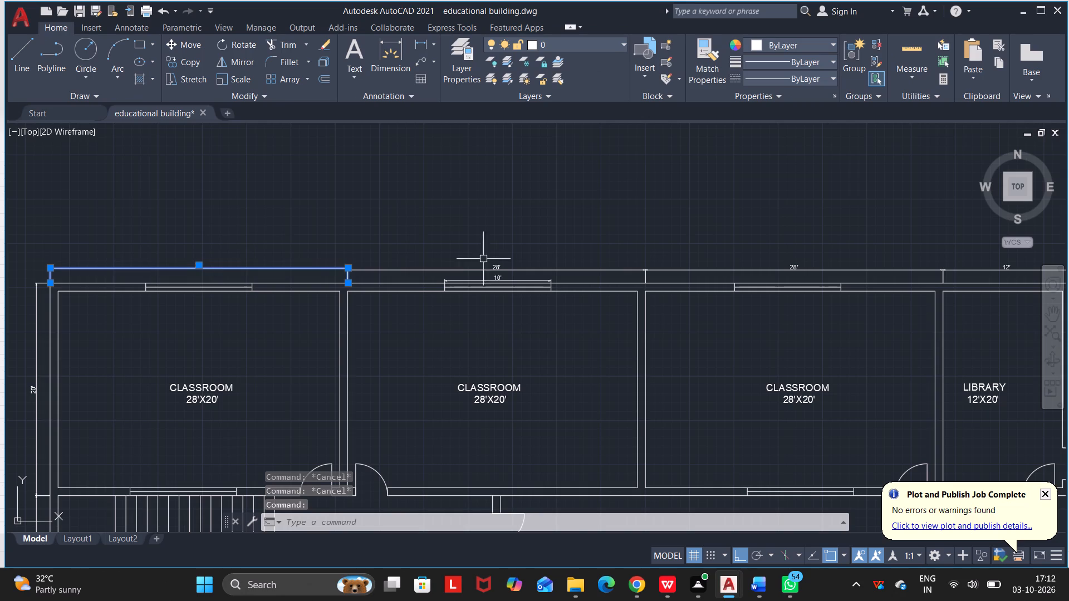
left_click(499, 266)
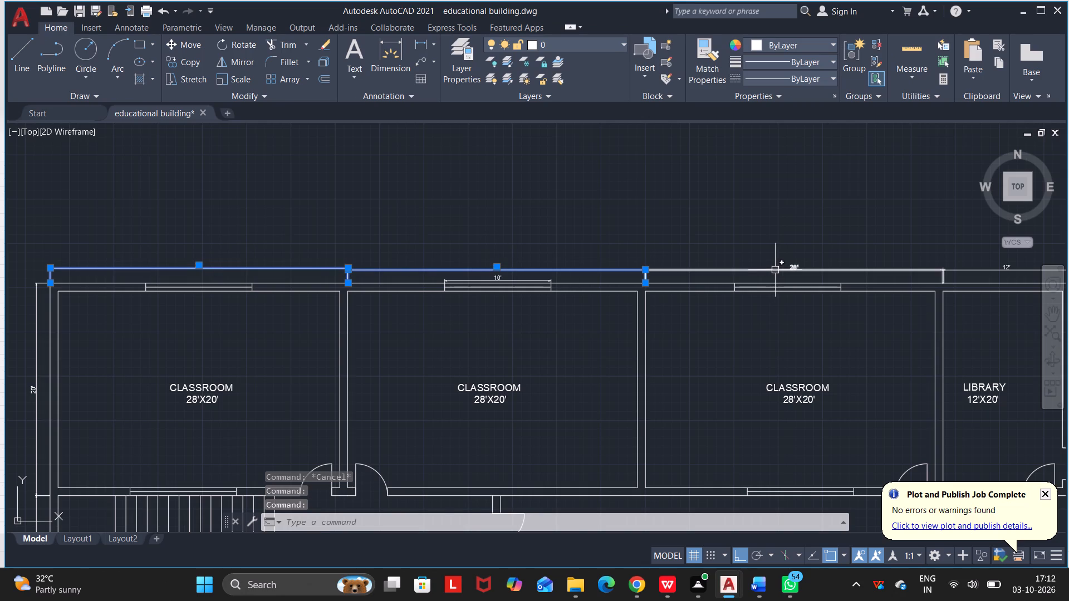
double_click(775, 270)
scroll(771, 274, "down", 1)
middle_click_drag(764, 282, 330, 287)
scroll(490, 263, "up", 2)
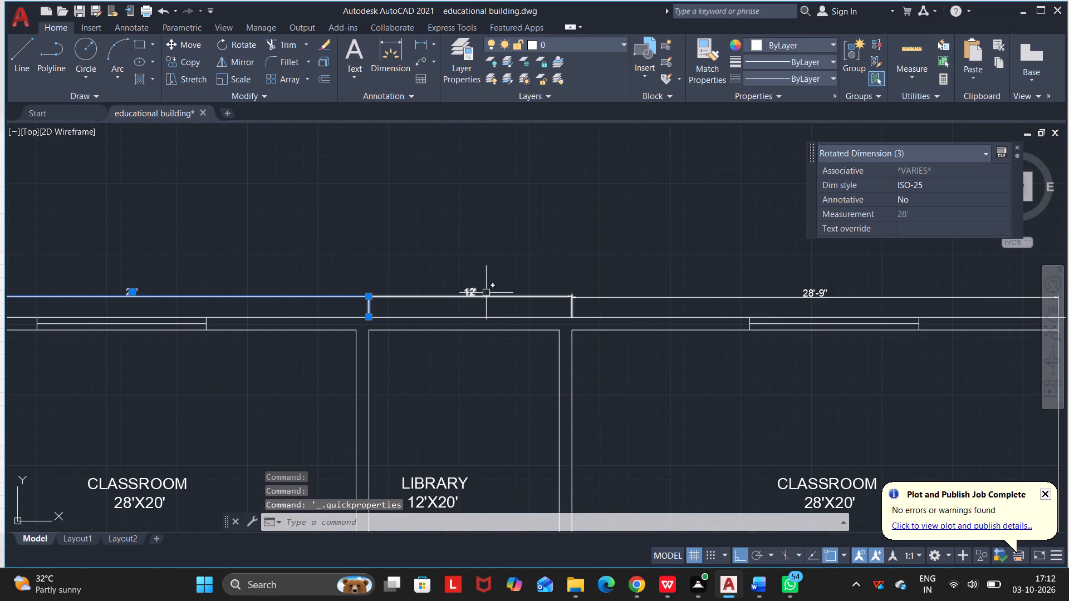
left_click(474, 290)
left_click(812, 292)
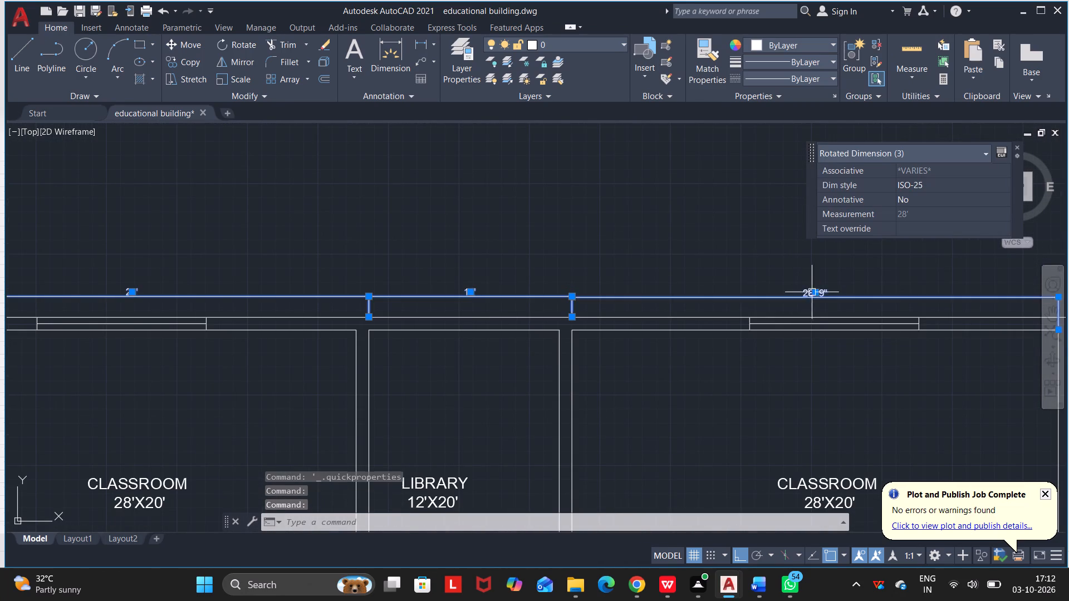
scroll(575, 266, "down", 2)
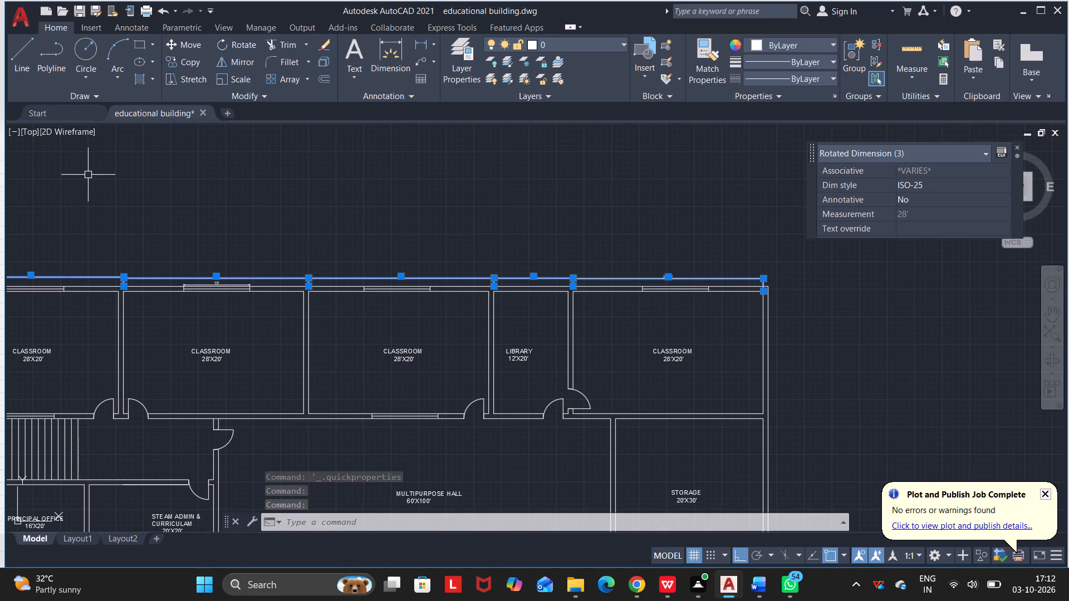
key("ctrl+1")
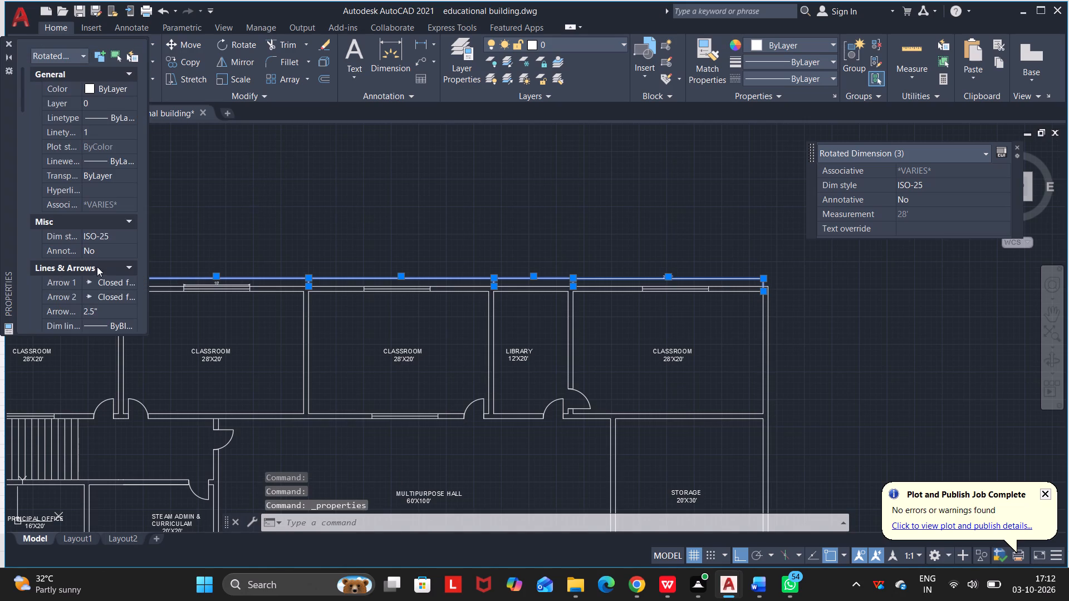
scroll(97, 267, "down", 6)
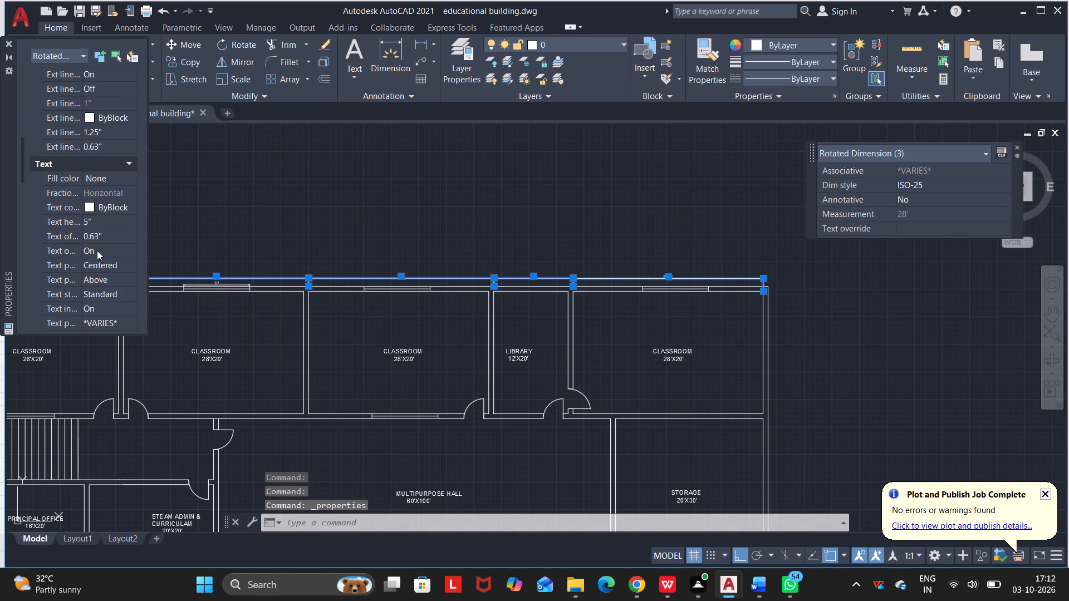
double_click(96, 221)
left_click_drag(93, 221, 84, 221)
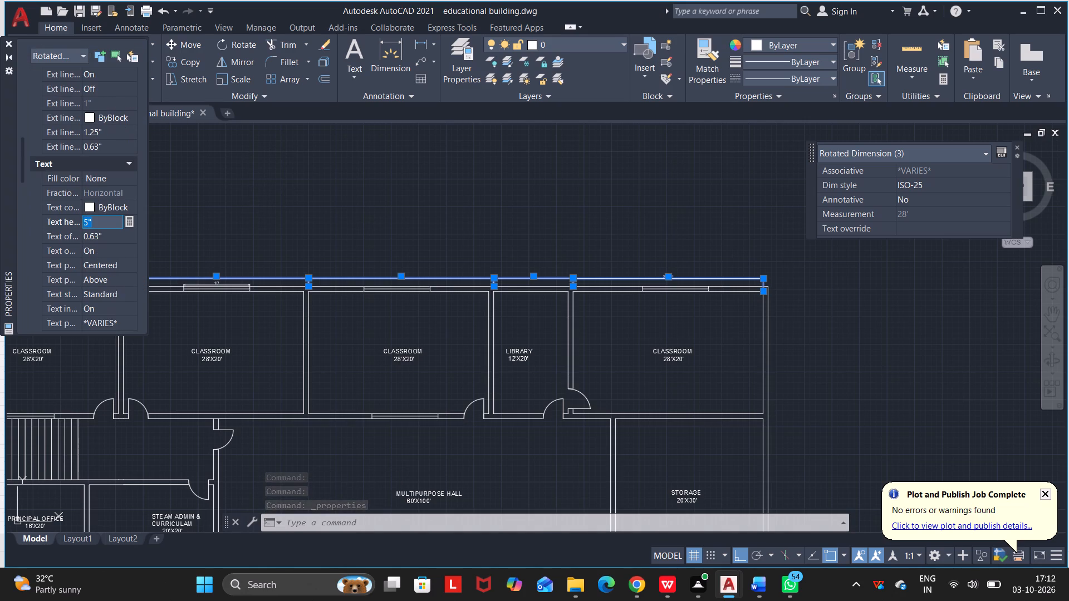
type("10'")
key("Return")
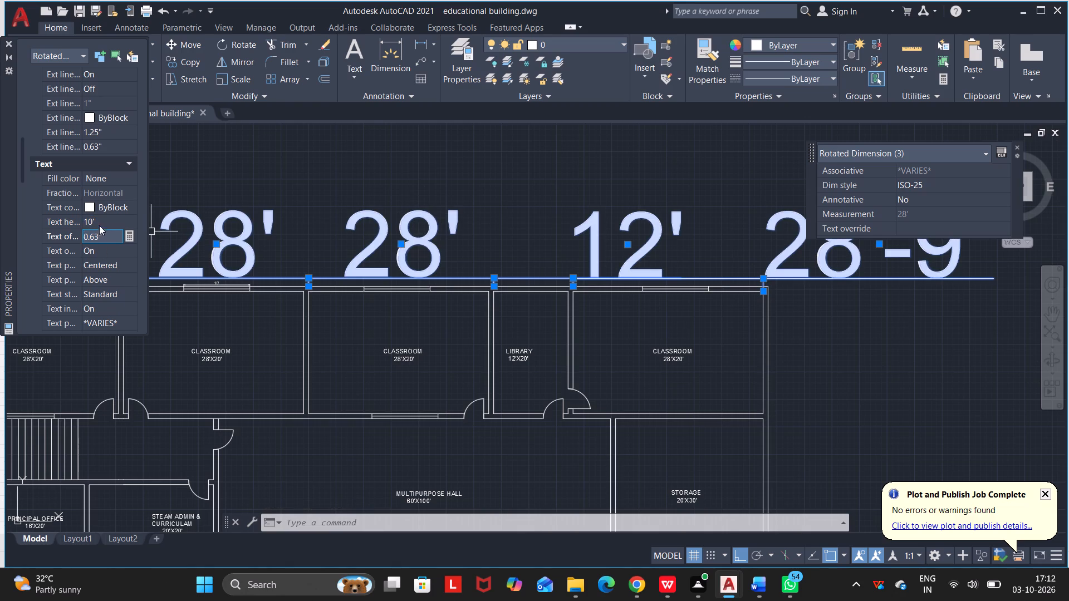
Set the text height of the selected north-wall dimensions to 10" and clear the selection.
double_click(95, 219)
left_click_drag(98, 220, 85, 219)
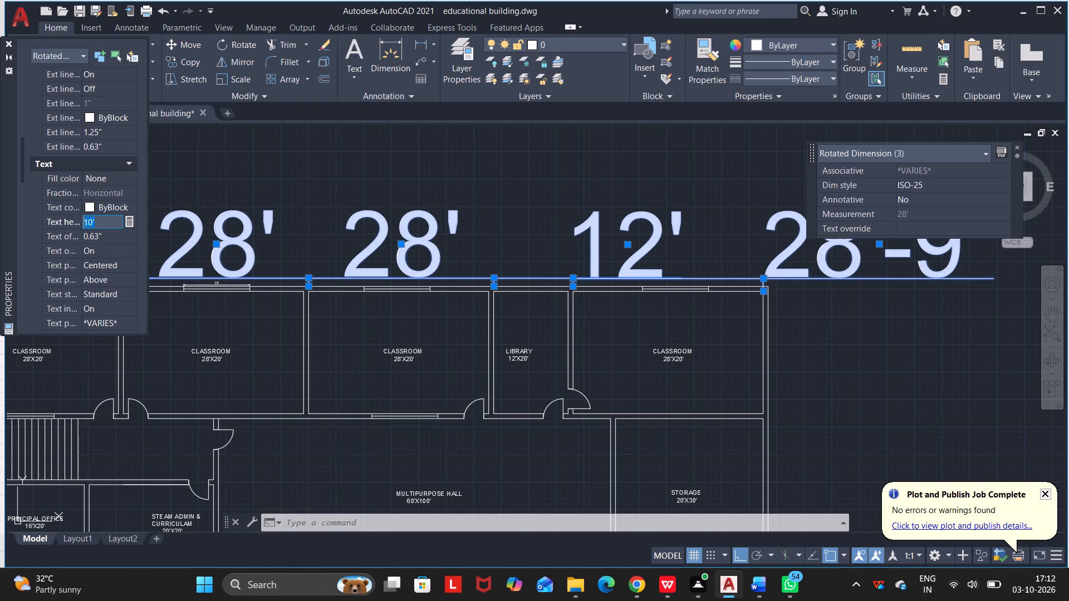
type("10")
key("Return")
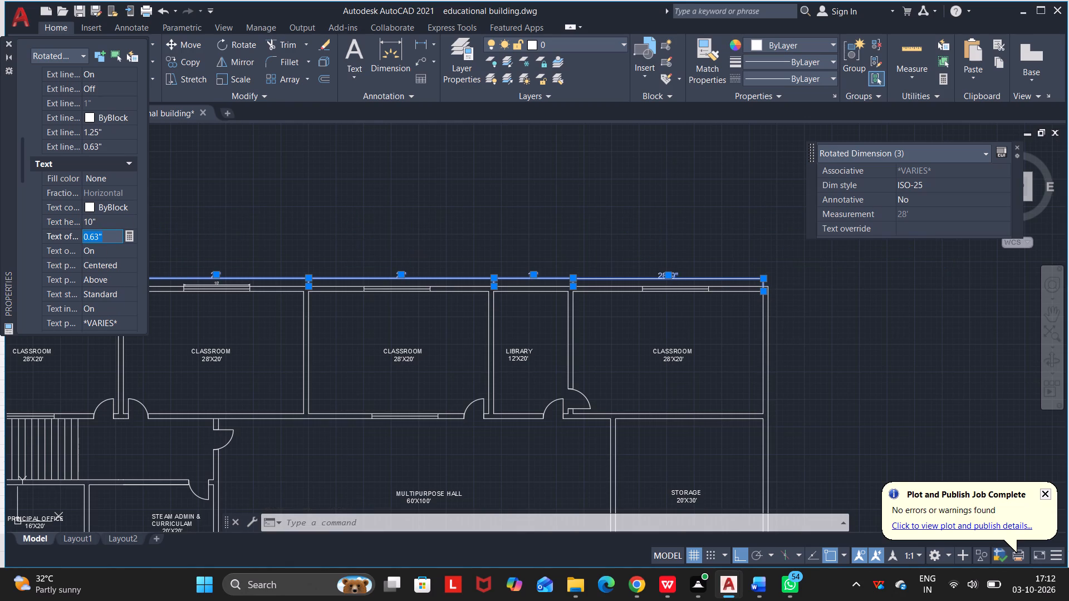
left_click(279, 225)
key("Escape")
key("Escape")
key("Escape")
key("Escape")
key("Escape")
key("Escape")
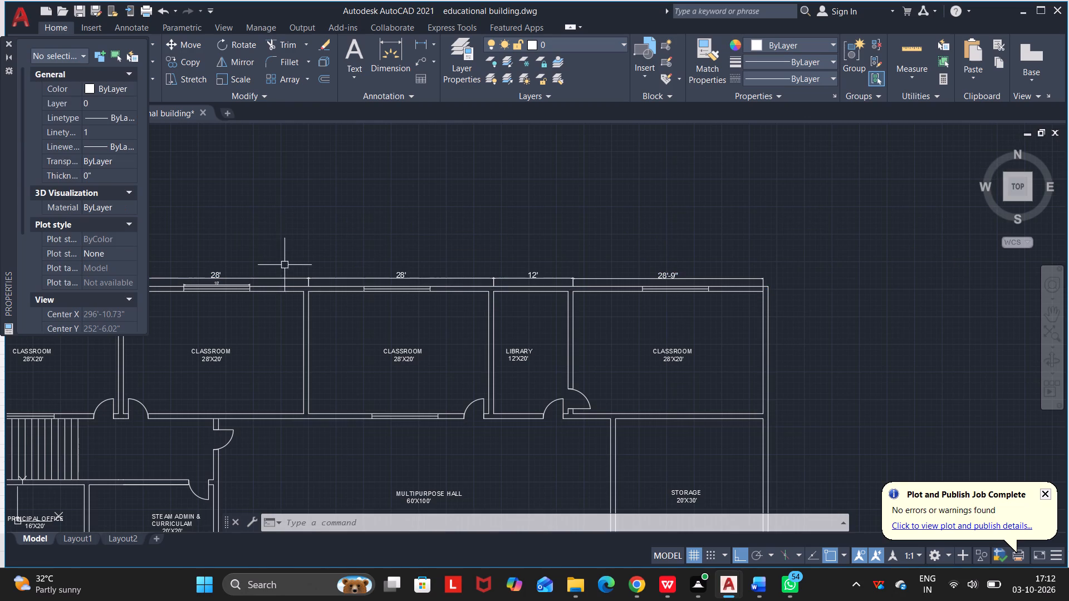
key("Escape")
key("Escape")
Select the six exterior dimensions along the building's west wall and try to set their text height to 10".
scroll(240, 273, "down", 4)
scroll(197, 310, "up", 3)
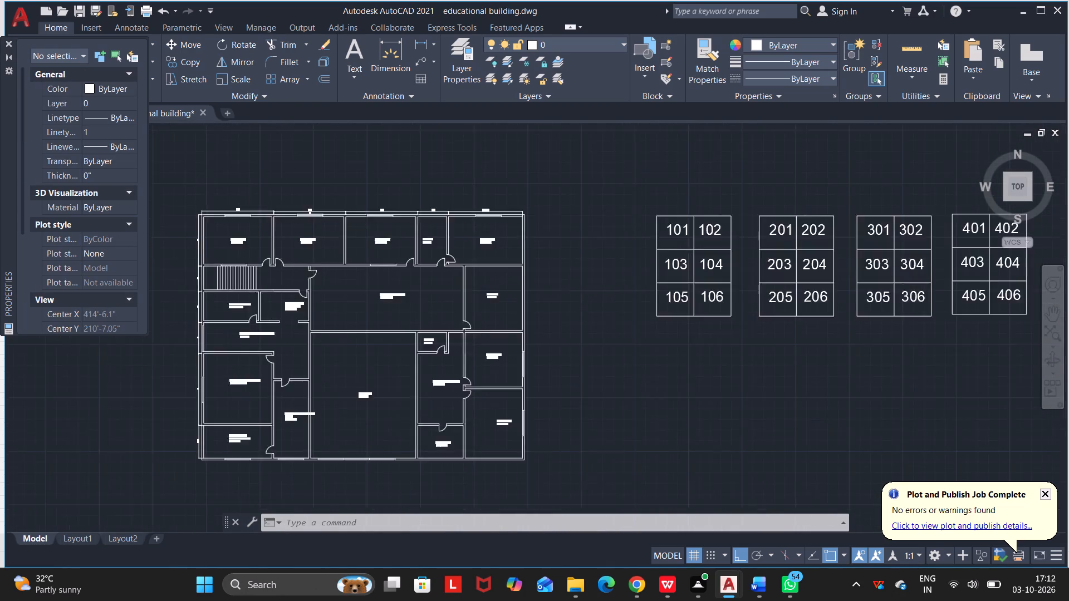
scroll(195, 323, "up", 1)
middle_click_drag(195, 323, 295, 443)
left_click(297, 239)
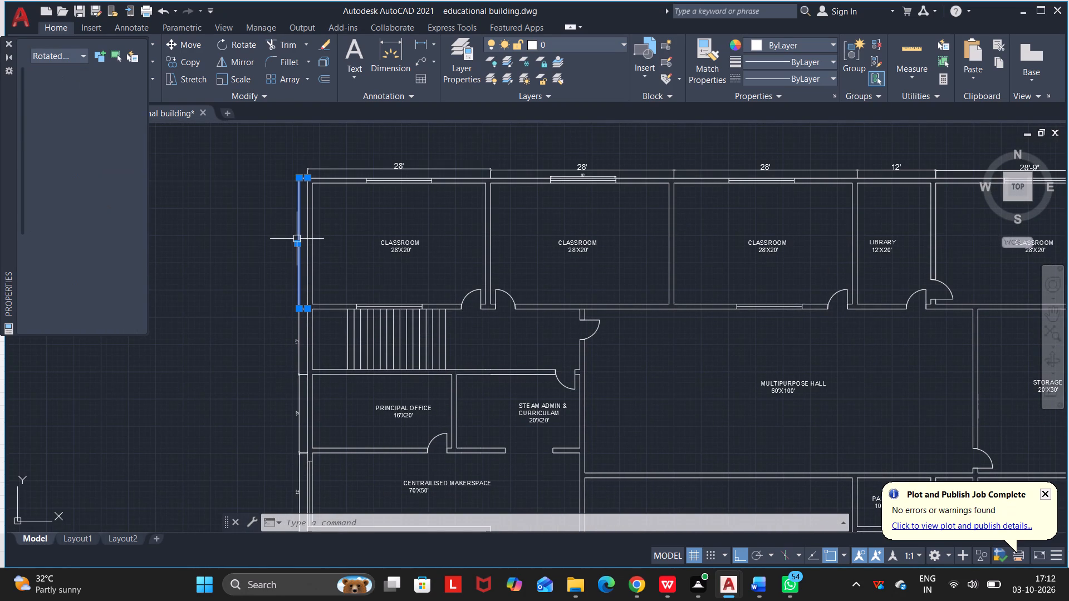
left_click(297, 350)
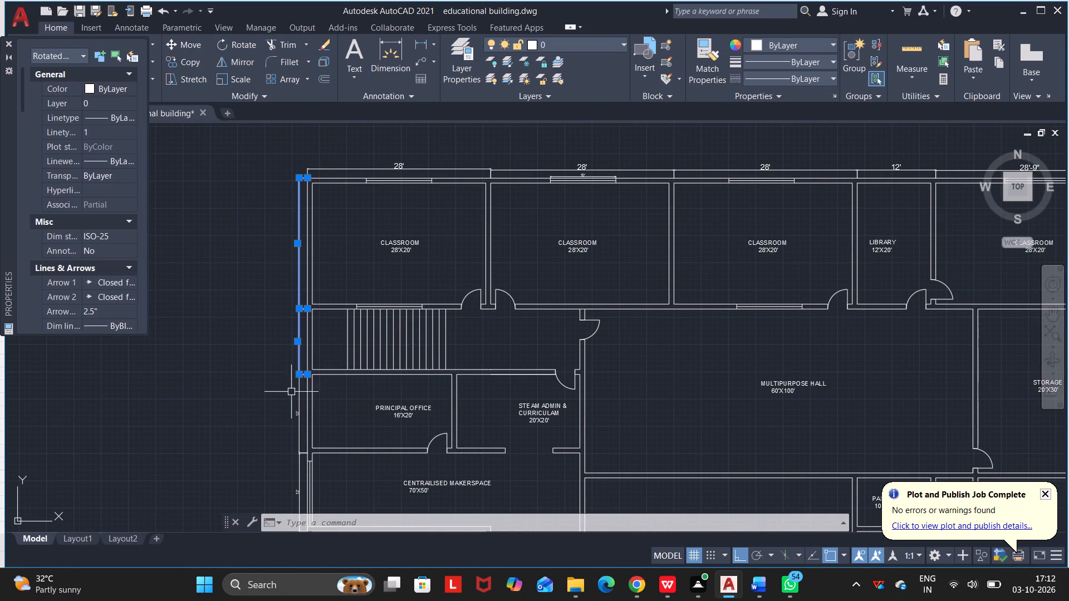
left_click(299, 401)
scroll(294, 387, "down", 1)
middle_click_drag(295, 388, 279, 222)
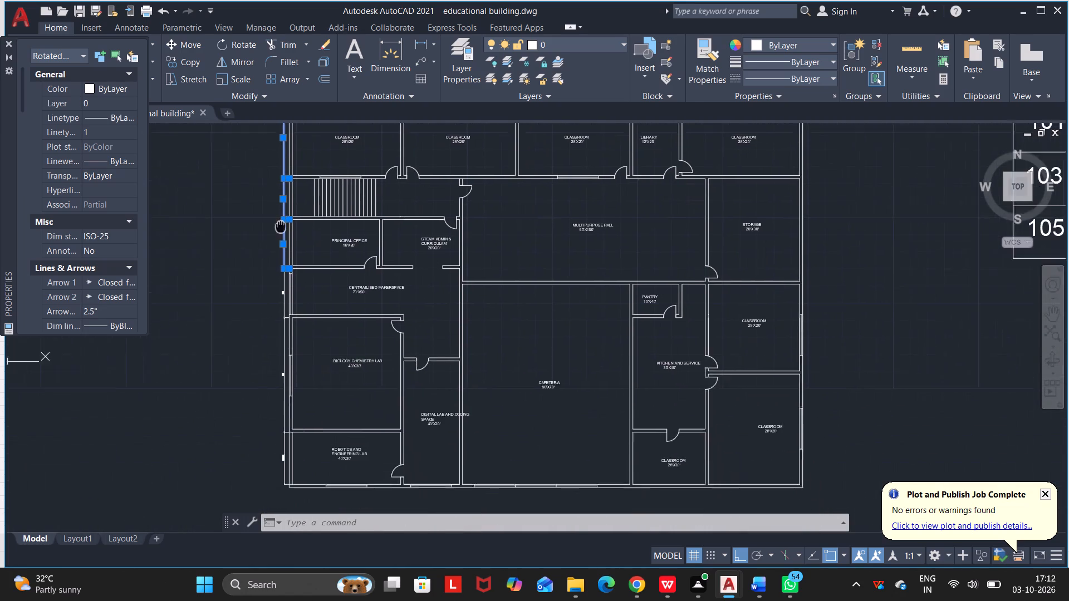
middle_click_drag(279, 222, 275, 214)
scroll(273, 269, "up", 2)
left_click(280, 285)
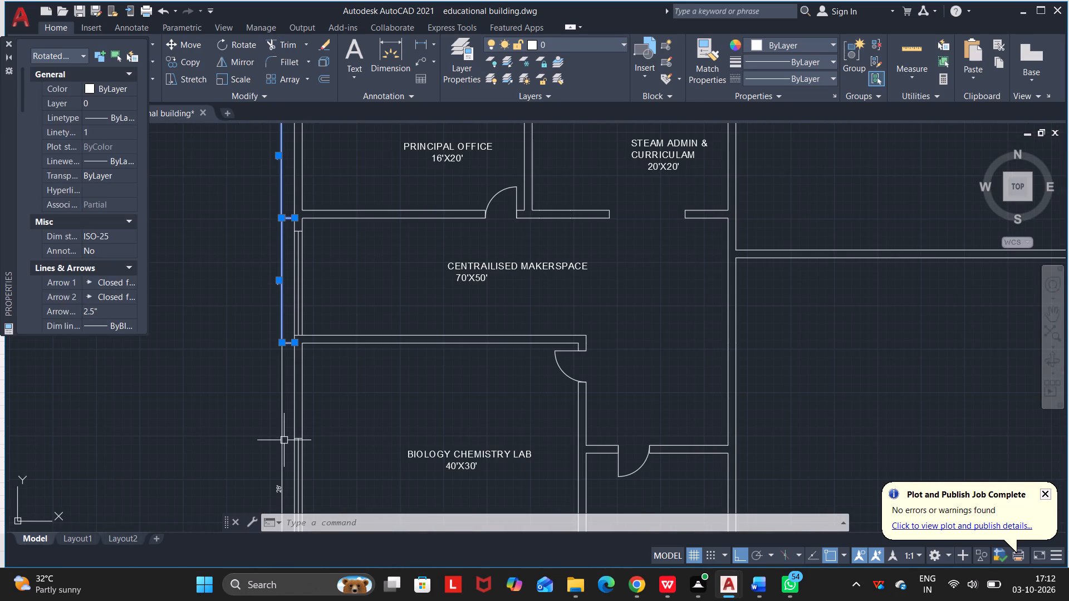
left_click(282, 435)
scroll(309, 391, "down", 2)
middle_click_drag(292, 364, 292, 351)
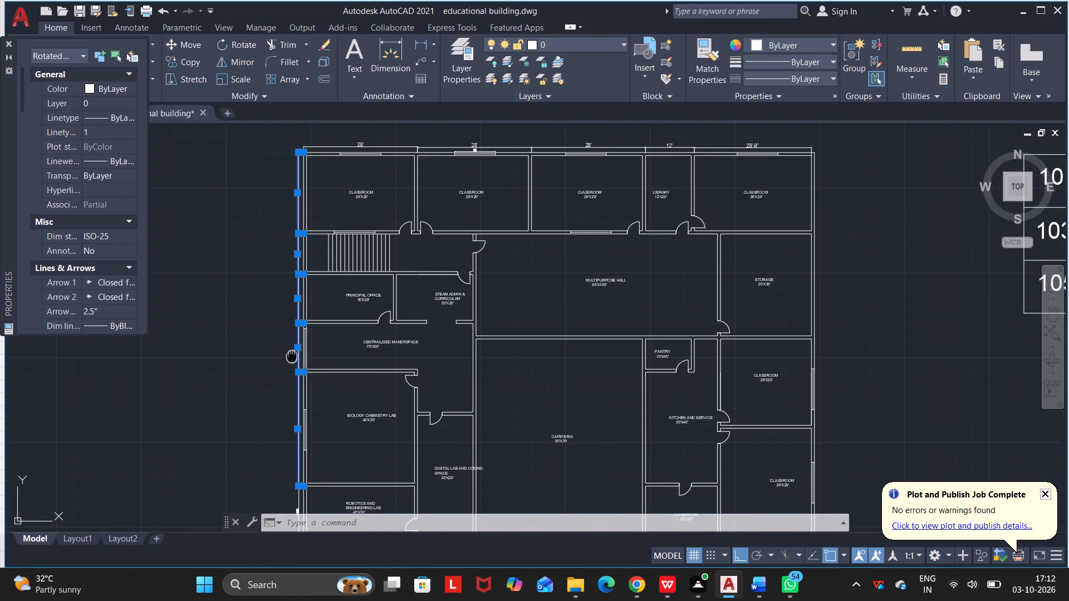
middle_click_drag(292, 351, 291, 223)
scroll(278, 311, "up", 3)
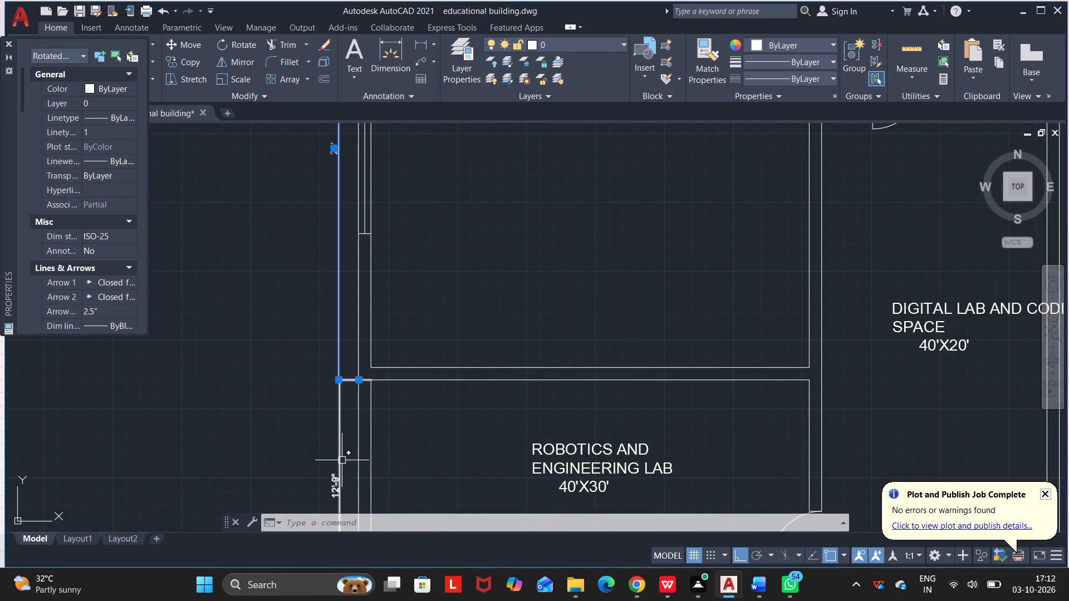
left_click(340, 459)
scroll(114, 274, "down", 1)
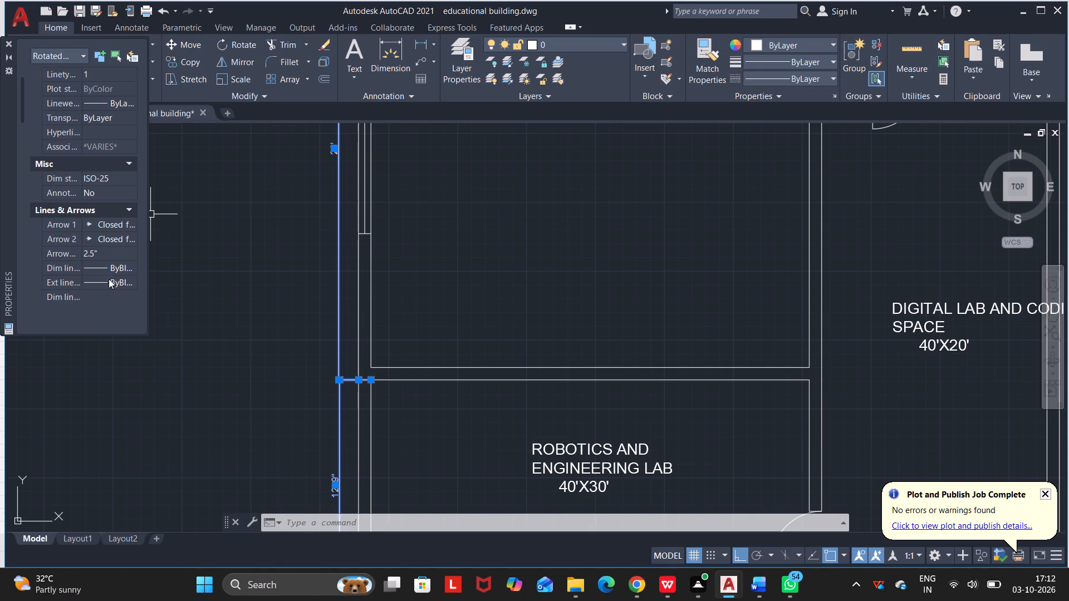
scroll(101, 260, "down", 5)
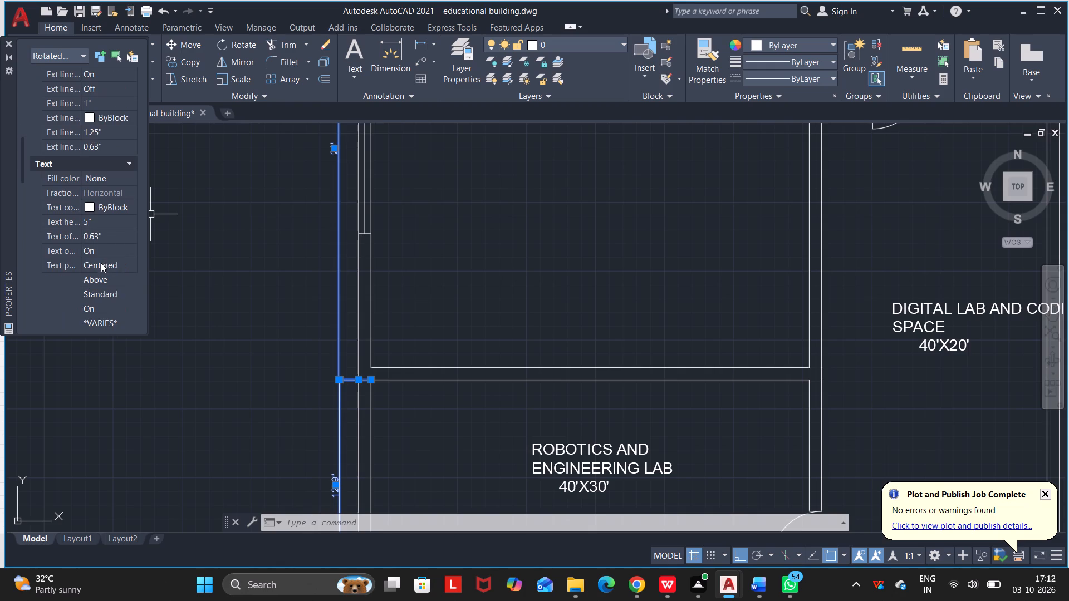
left_click_drag(96, 223, 85, 219)
left_click(85, 219)
type("10")
key("Return")
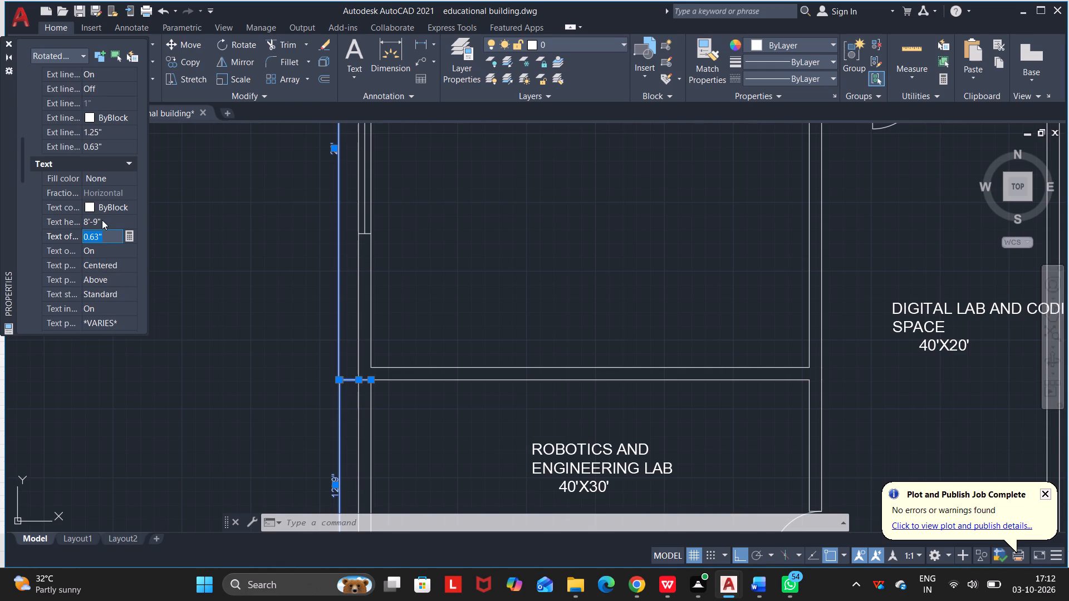
Set the text height of the six selected west-wall dimensions to 10" and clear the selection.
double_click(102, 220)
left_click_drag(101, 220, 84, 221)
triple_click(83, 221)
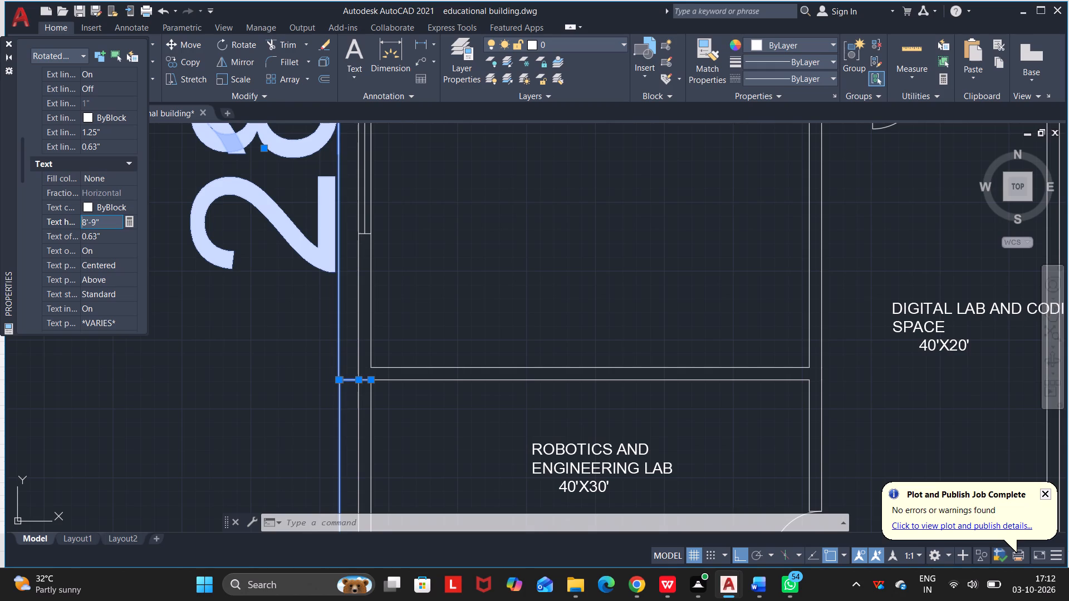
left_click_drag(101, 220, 84, 214)
left_click_drag(84, 214, 81, 219)
type("10")
key("Return")
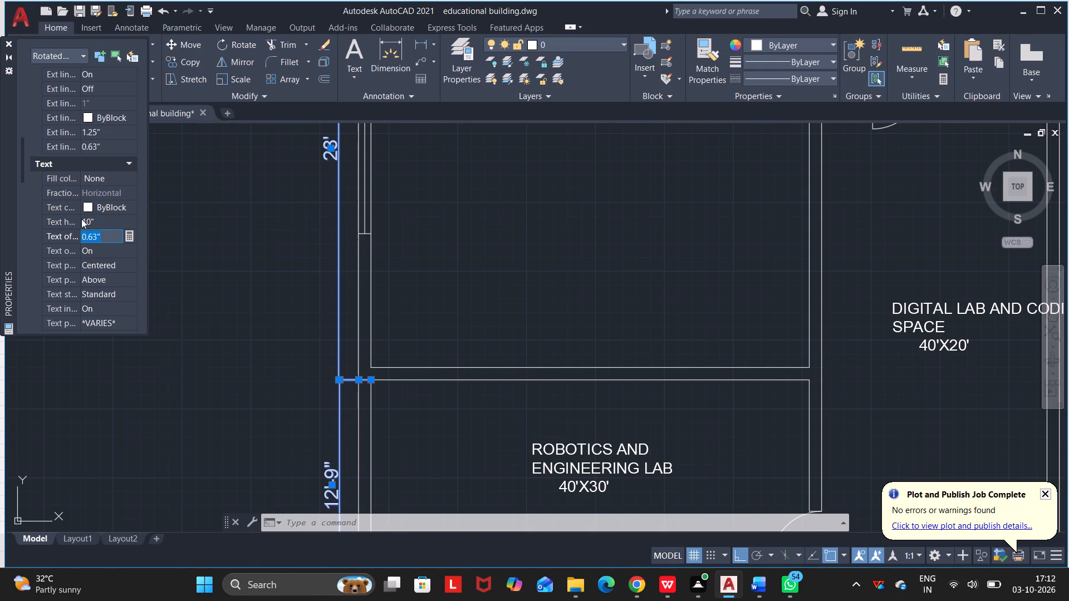
left_click(273, 246)
key("Escape")
key("Escape")
key("Escape")
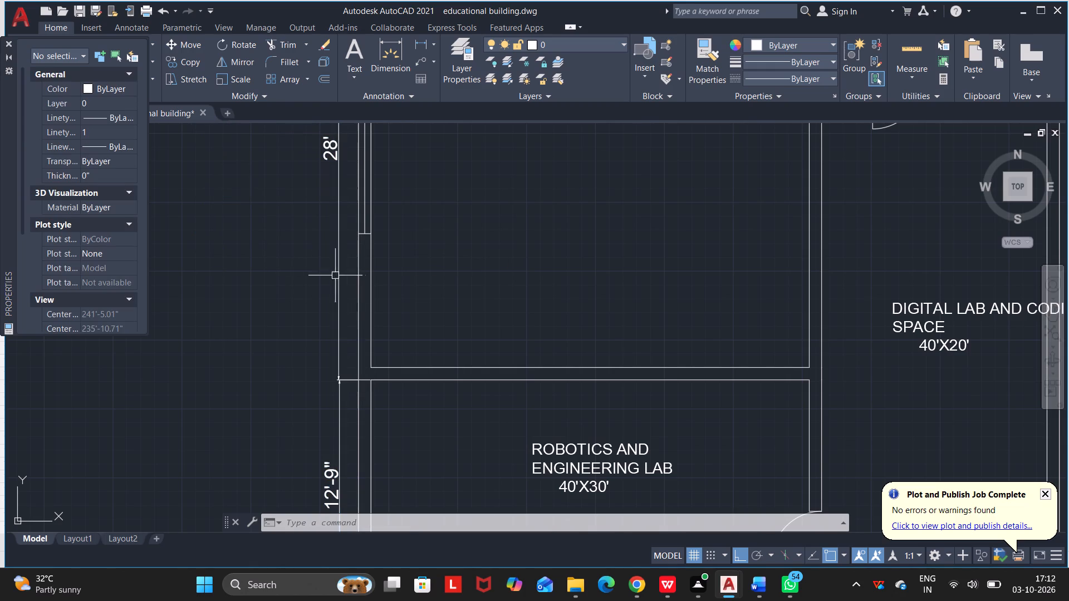
key("Escape")
key("Escape")
key("Escape")
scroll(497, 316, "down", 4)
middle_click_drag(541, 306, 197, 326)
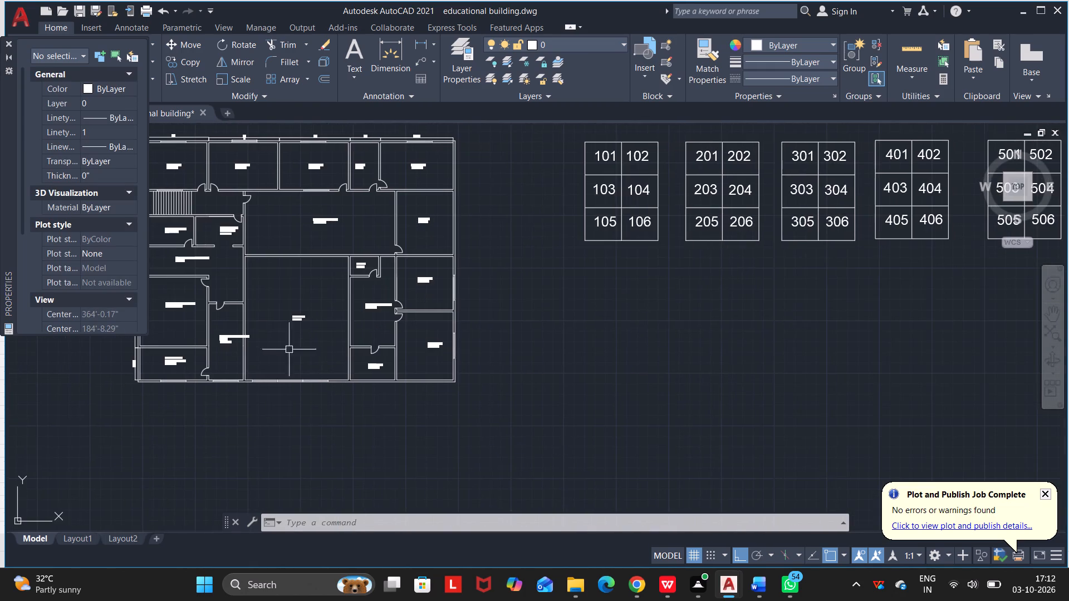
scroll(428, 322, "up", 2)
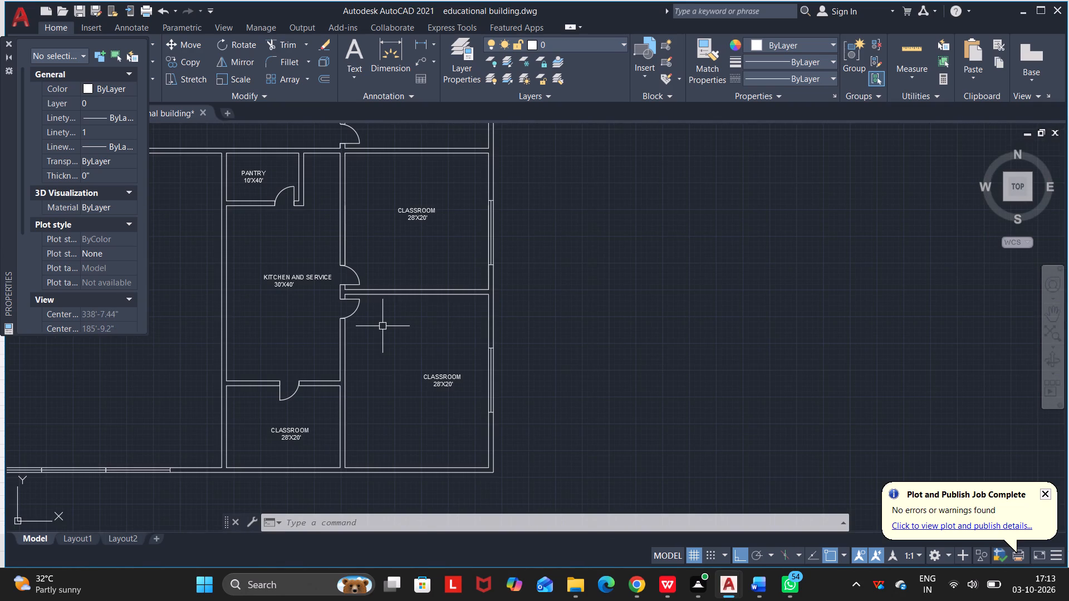
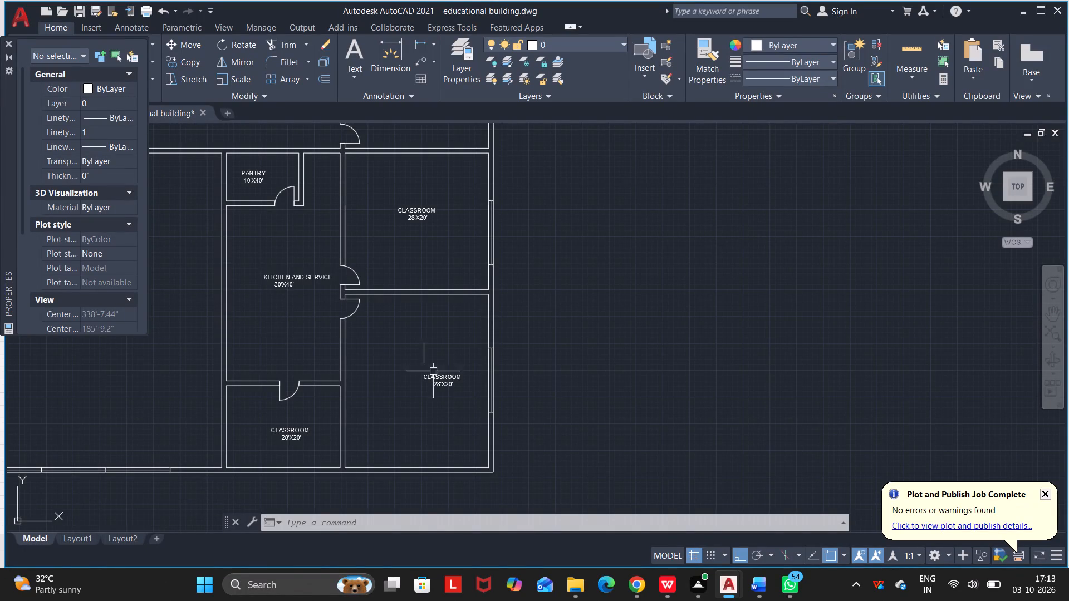
Close the Properties palette with nothing left selected.
key("Escape")
key("Escape")
key("Escape")
key("Escape")
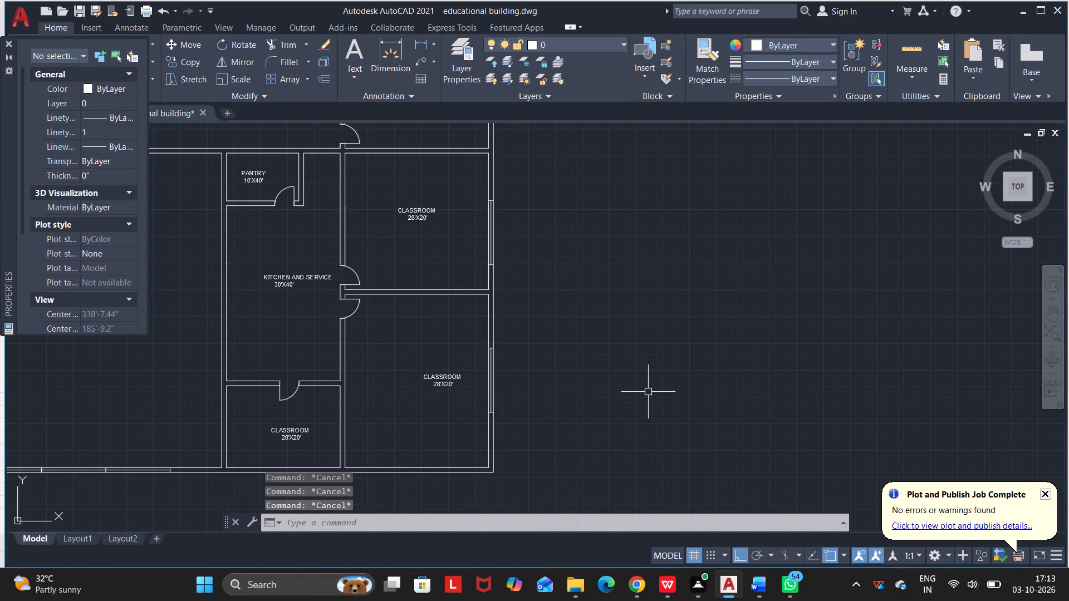
key("Escape")
left_click(9, 42)
key("Escape")
key("Escape")
key("Escape")
key("Escape")
key("Escape")
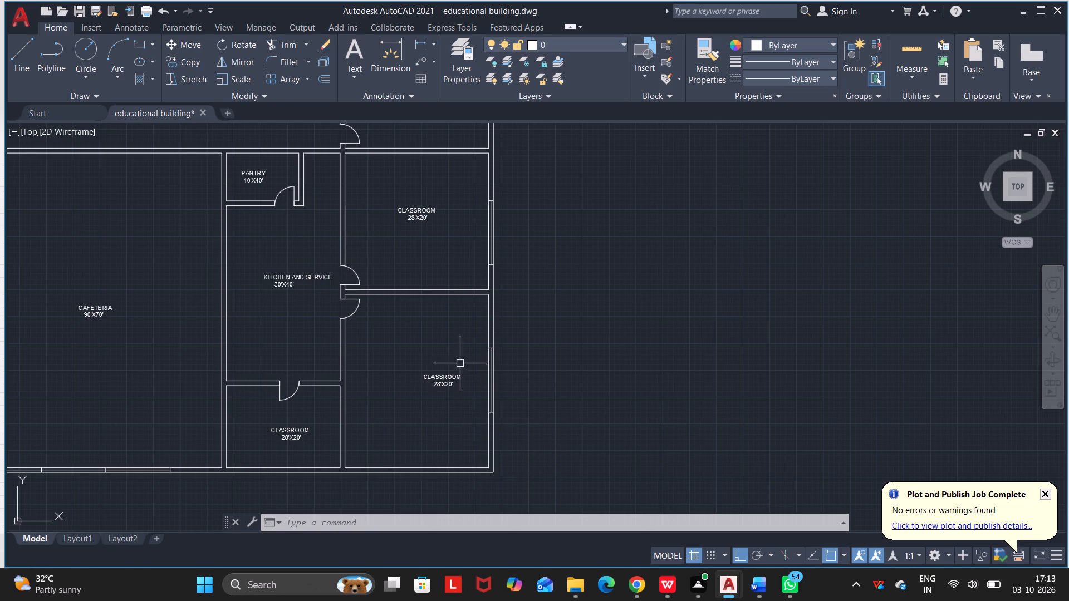
Change the CLASSROOM name in the building's southeast corner room label to GIRLS.
double_click(452, 378)
left_click(465, 381)
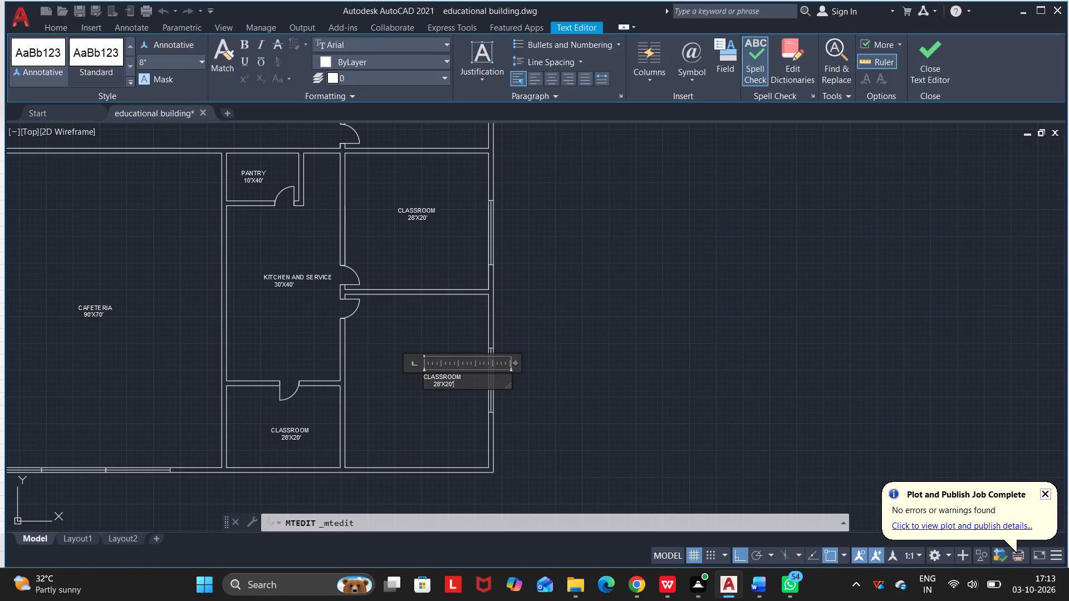
left_click(463, 377)
scroll(462, 376, "up", 3)
key("BackSpace")
key("BackSpace")
key("BackSpace")
key("BackSpace")
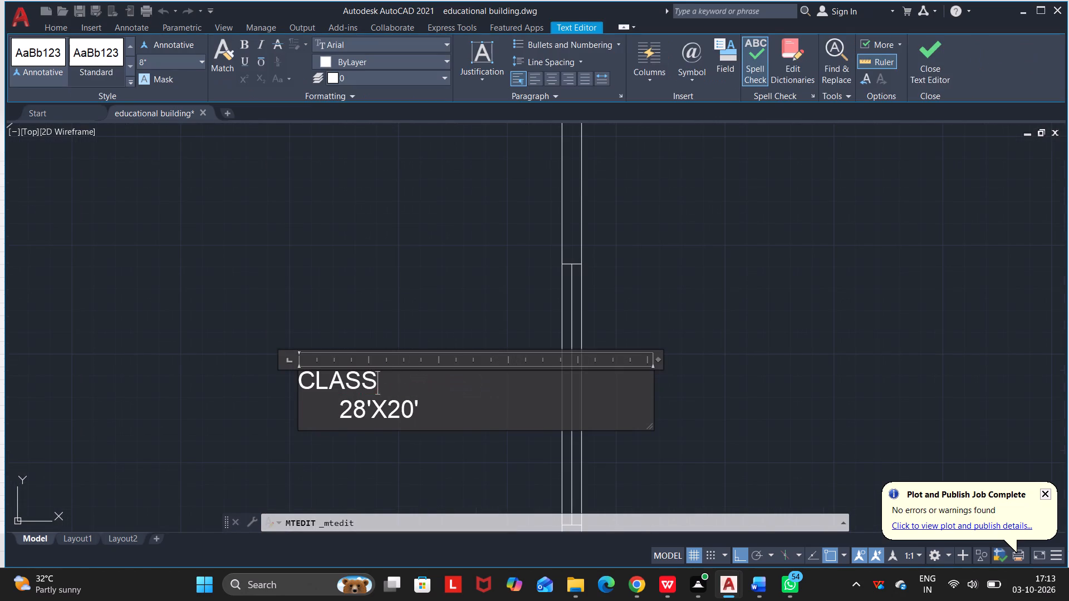
key("BackSpace")
key("BackSpace")
key("BackSpace")
key("BackSpace")
key("BackSpace")
type("GIRLS")
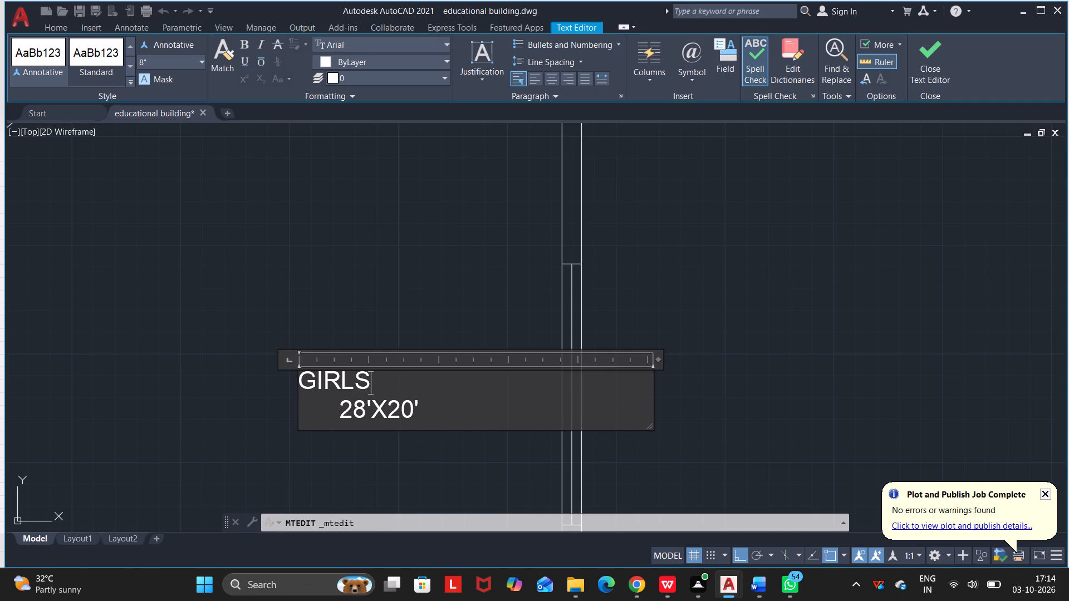
Replace the size line of the GIRLS room label with 15'X30' and finish editing the label.
left_click(423, 409)
left_click_drag(423, 409, 354, 410)
left_click(354, 410)
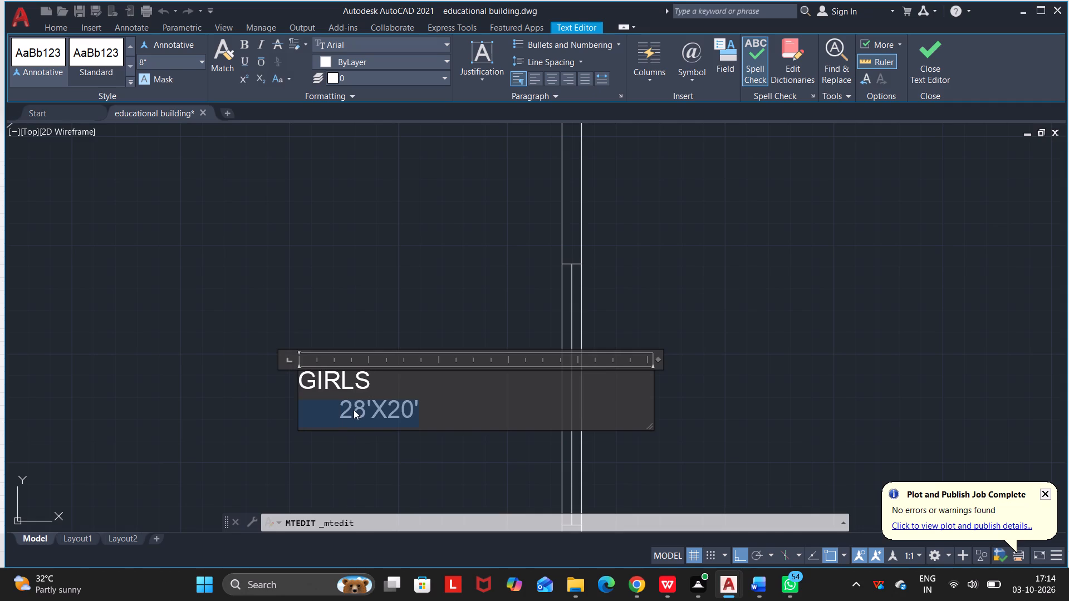
type("15'")
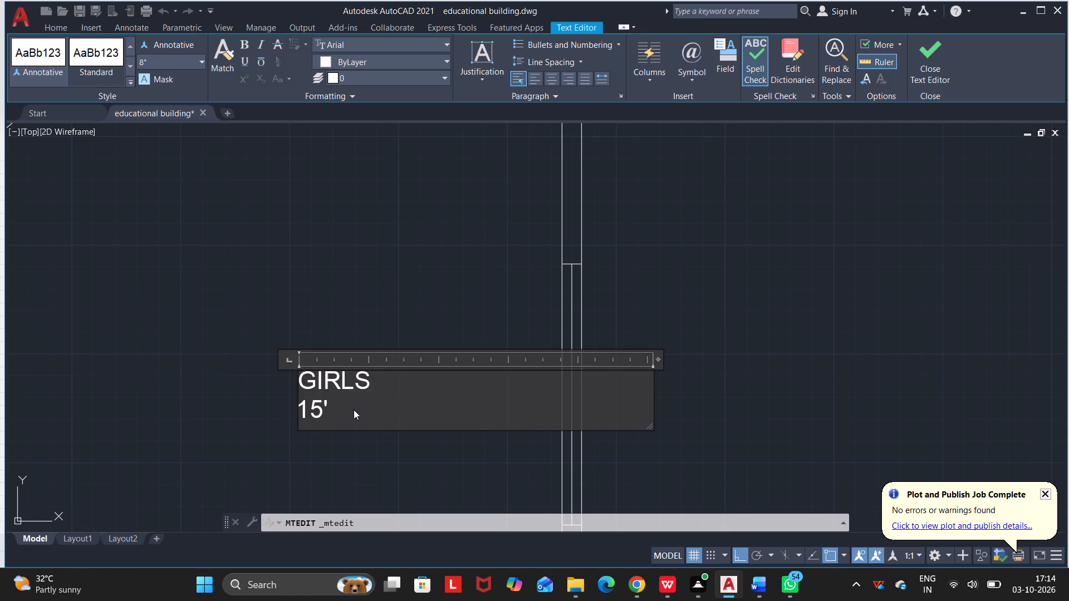
type("X30'")
left_click(358, 307)
Open the CLASSROOM label in the small room south of Kitchen and Service for editing.
scroll(352, 357, "down", 4)
scroll(260, 408, "up", 3)
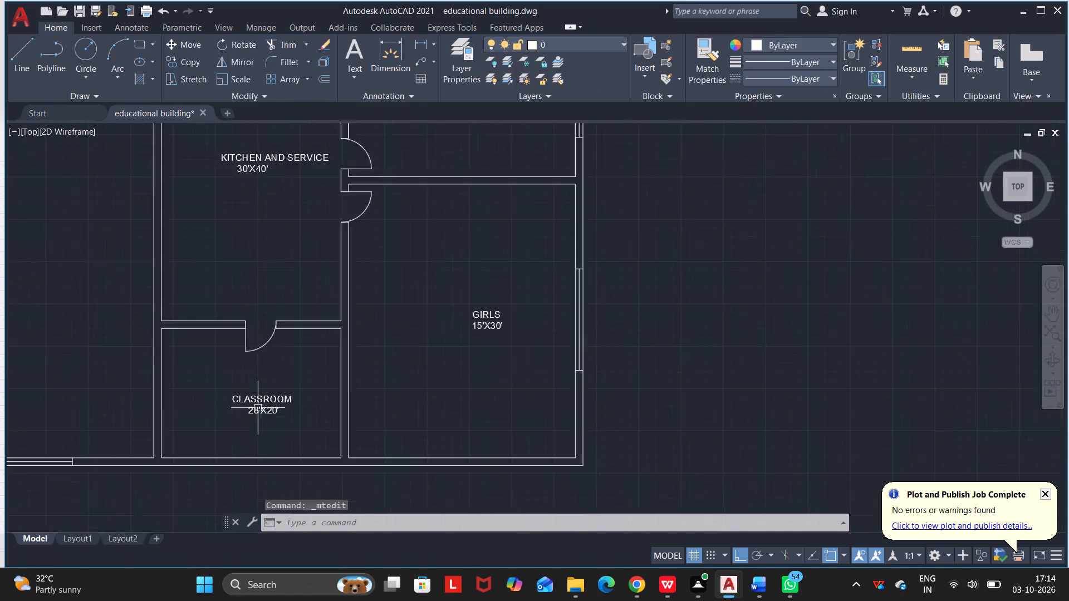
scroll(255, 403, "up", 1)
double_click(256, 398)
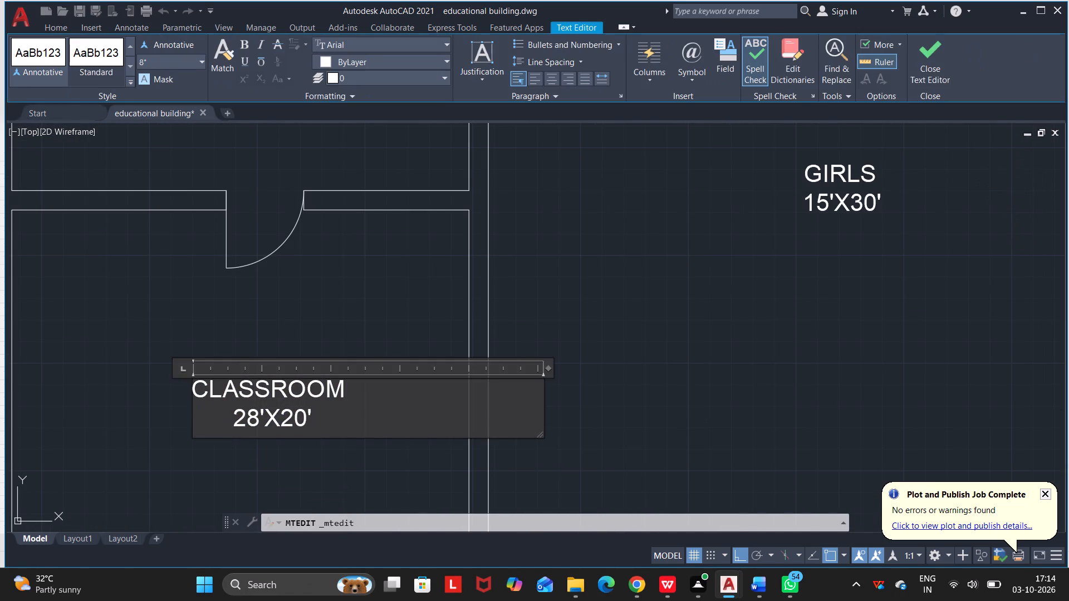
scroll(339, 444, "down", 3)
scroll(339, 444, "up", 3)
left_click(342, 393)
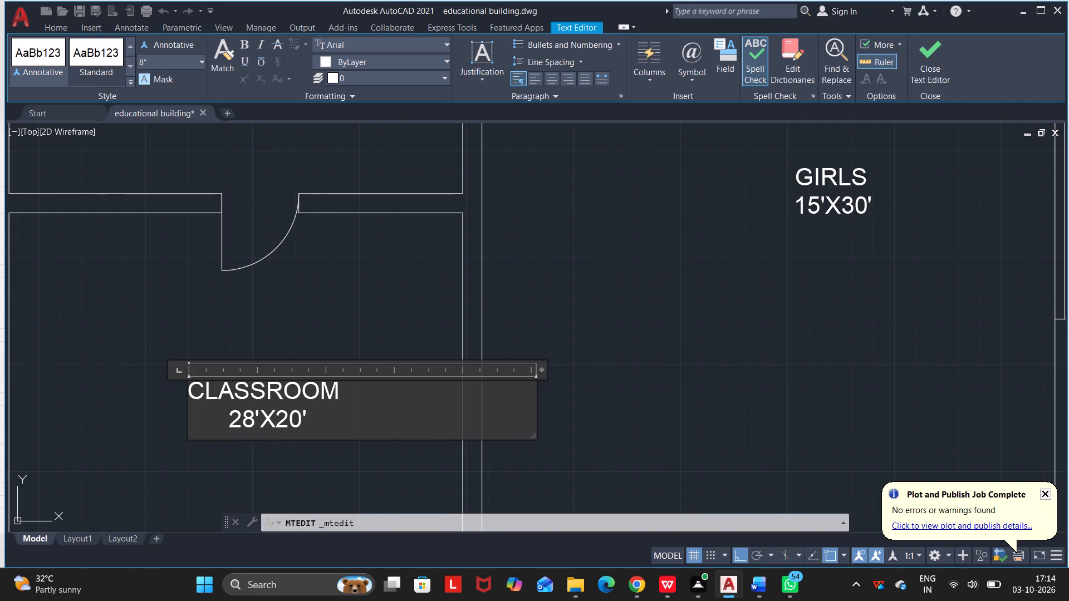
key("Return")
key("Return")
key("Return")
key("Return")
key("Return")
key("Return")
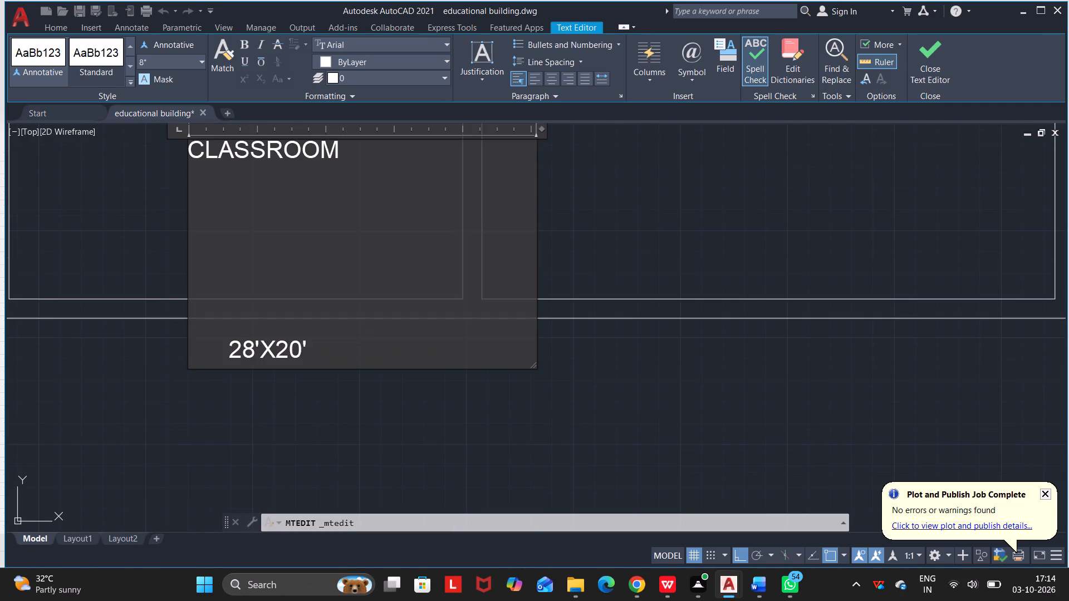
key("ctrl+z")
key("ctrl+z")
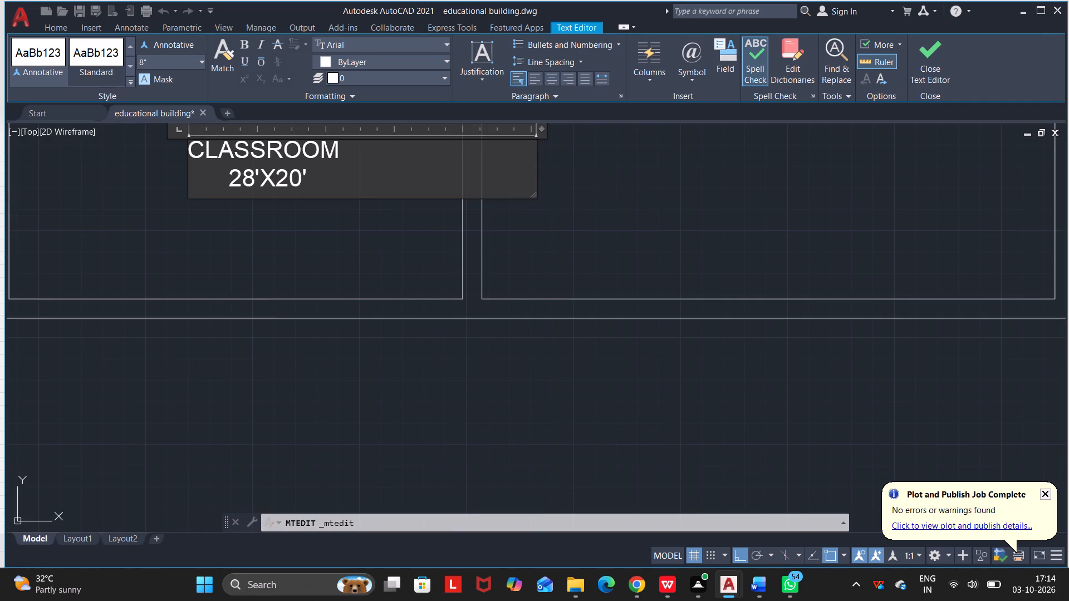
Replace the CLASSROOM name in the open label with PANTRY.
key("BackSpace")
key("BackSpace")
key("BackSpace")
key("BackSpace")
key("BackSpace")
key("BackSpace")
key("BackSpace")
key("BackSpace")
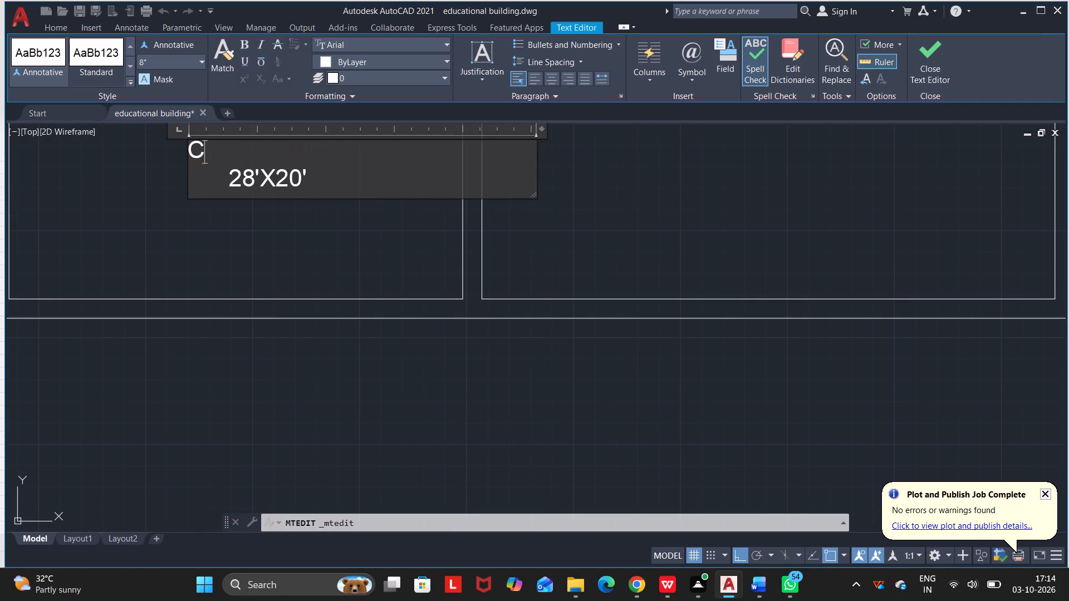
key("BackSpace")
type("PANTRY")
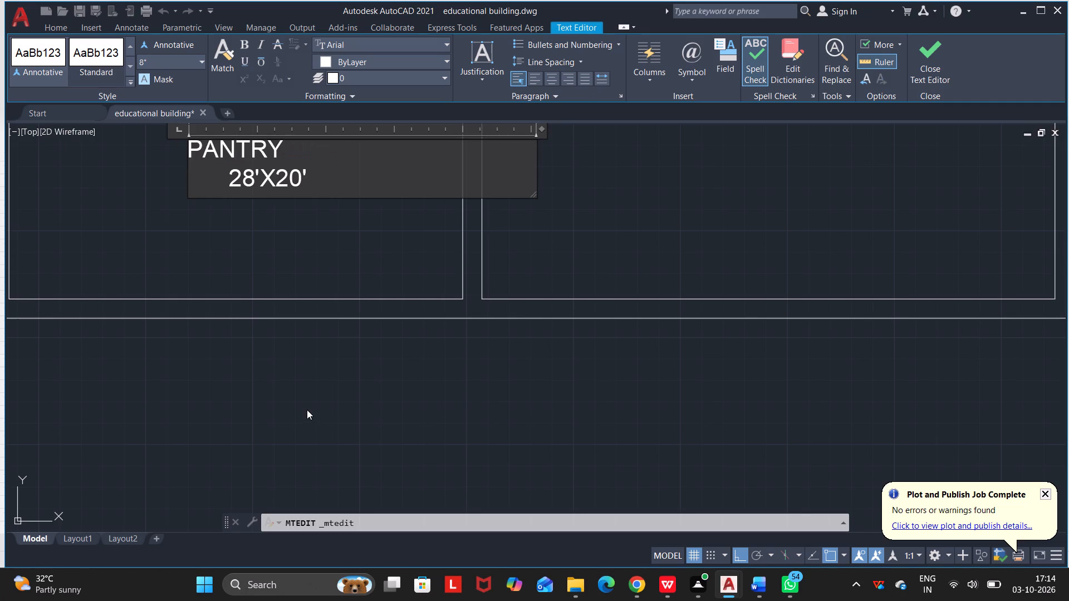
Remove four leading spaces from the size line beneath PANTRY to align it with the name, and finish the label.
left_click(224, 183)
key("BackSpace")
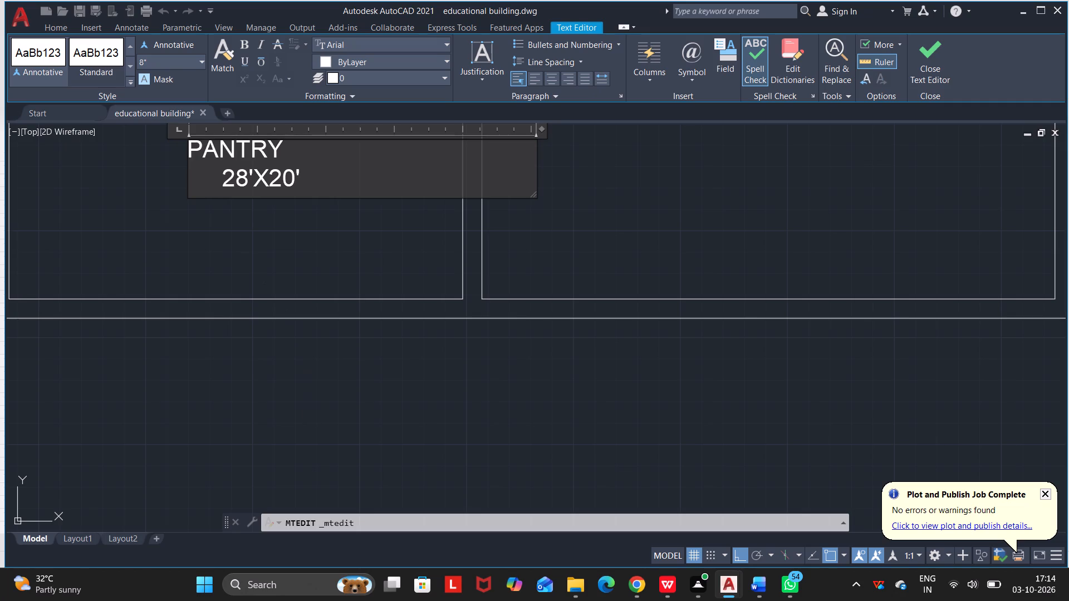
key("BackSpace")
key("BackSpace")
key("BackSpace")
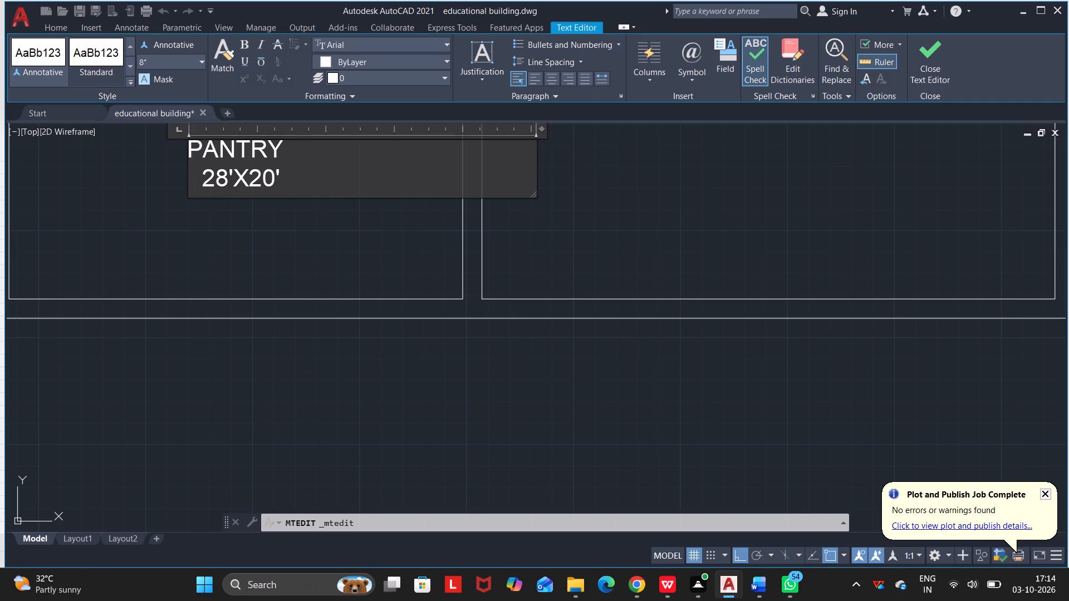
left_click(259, 253)
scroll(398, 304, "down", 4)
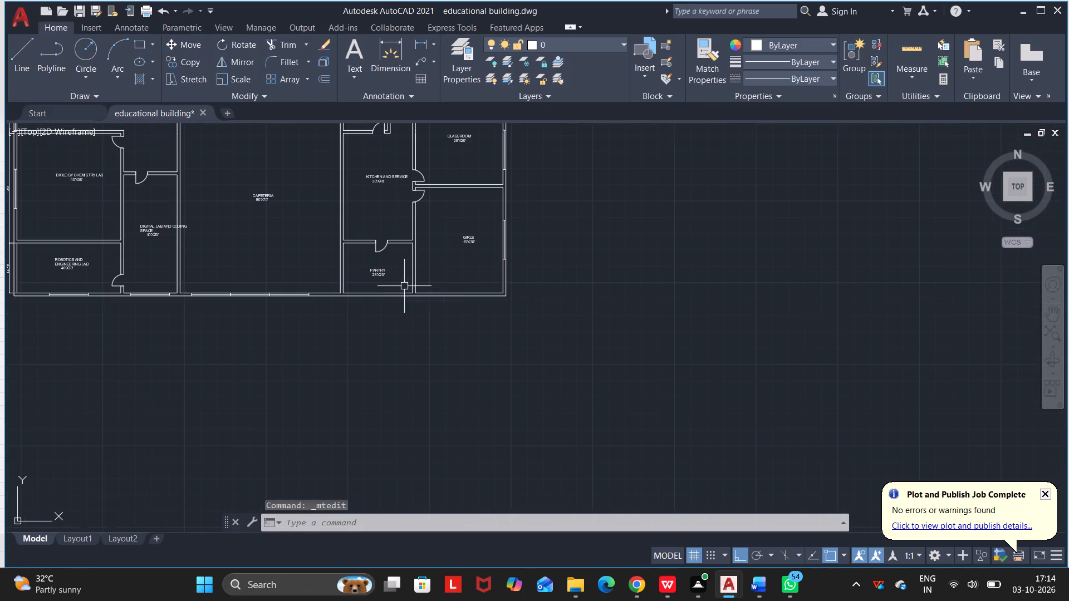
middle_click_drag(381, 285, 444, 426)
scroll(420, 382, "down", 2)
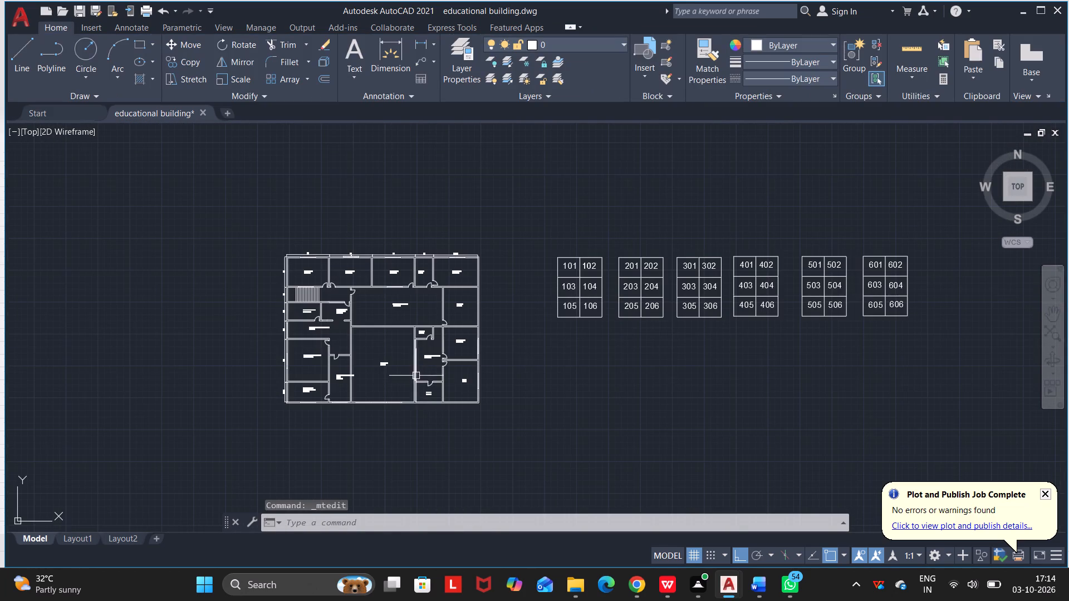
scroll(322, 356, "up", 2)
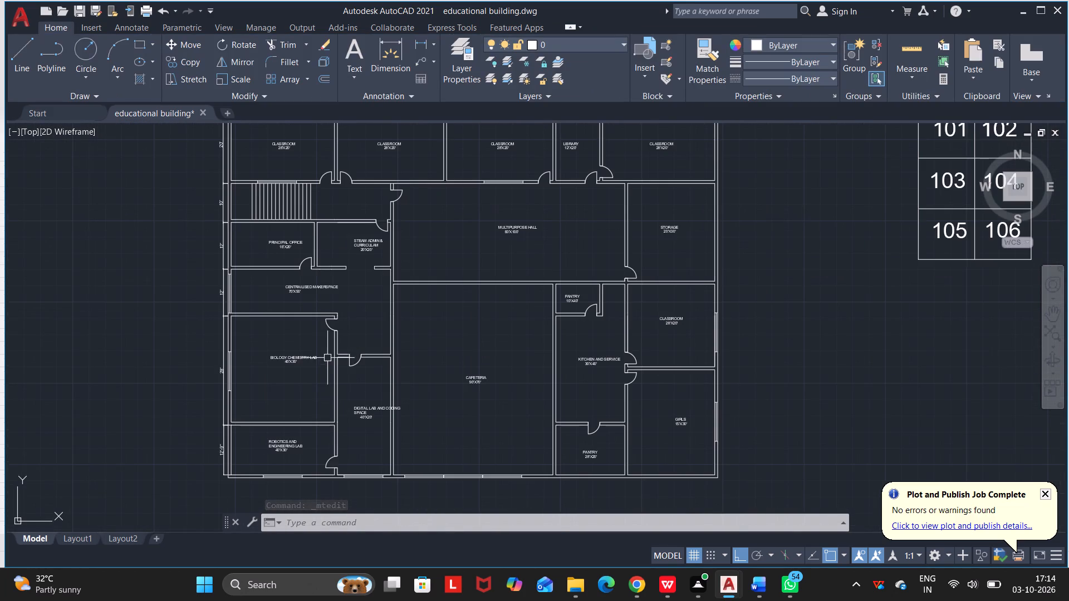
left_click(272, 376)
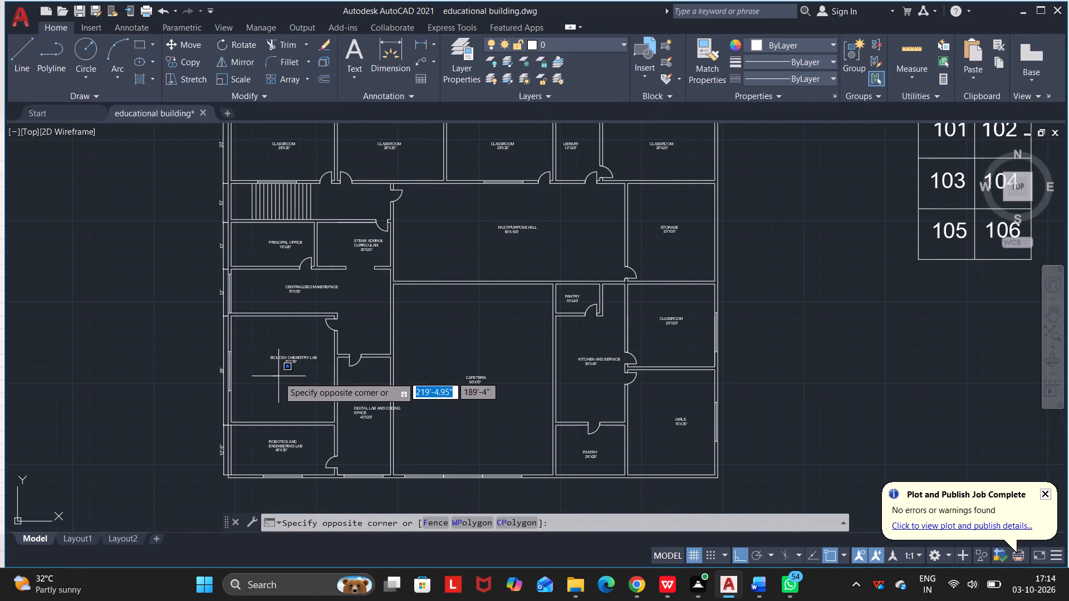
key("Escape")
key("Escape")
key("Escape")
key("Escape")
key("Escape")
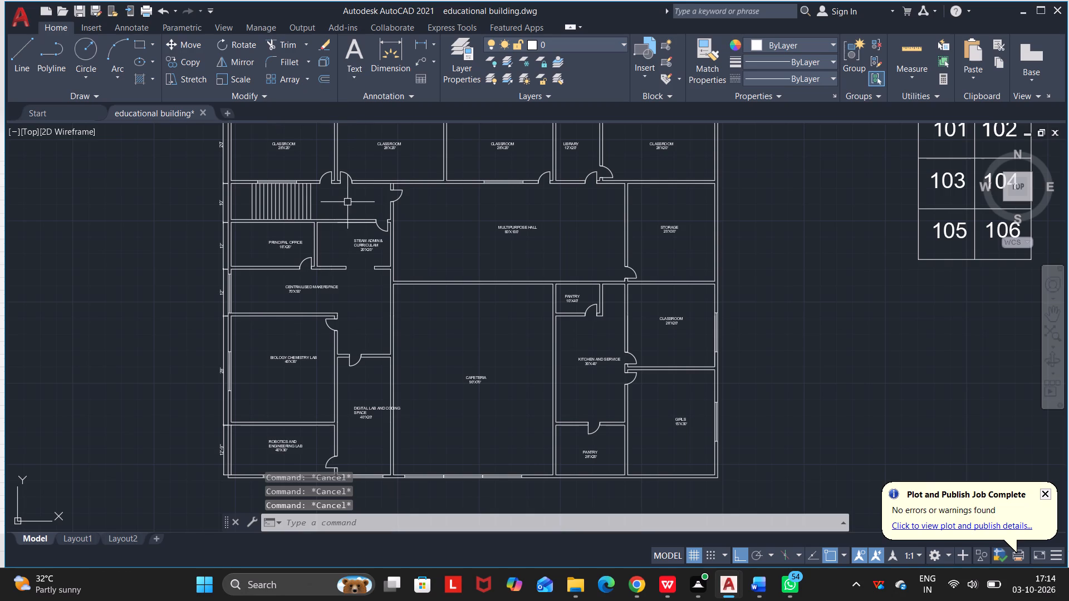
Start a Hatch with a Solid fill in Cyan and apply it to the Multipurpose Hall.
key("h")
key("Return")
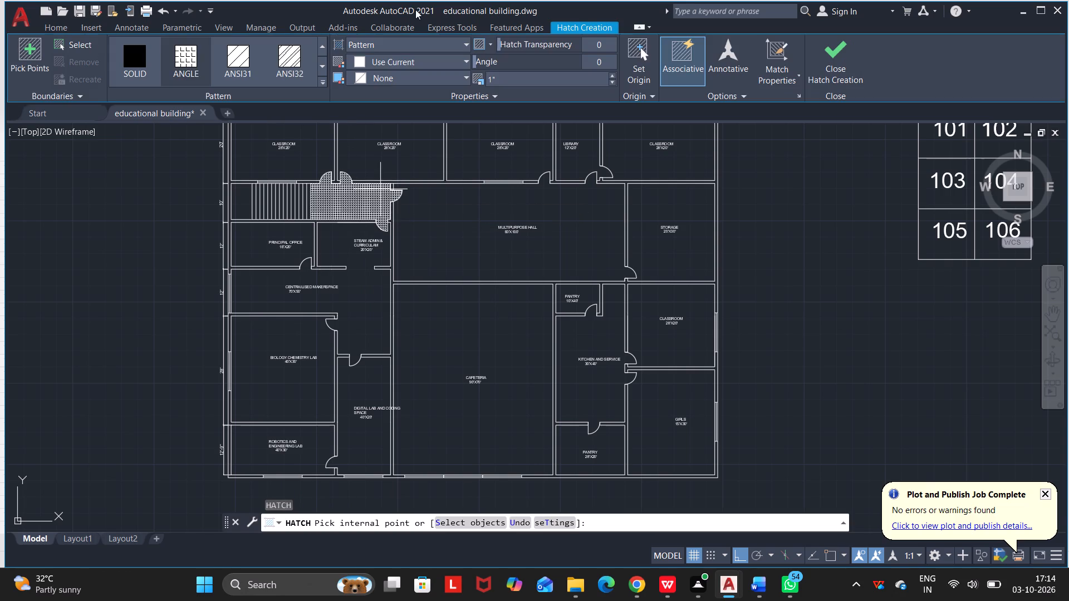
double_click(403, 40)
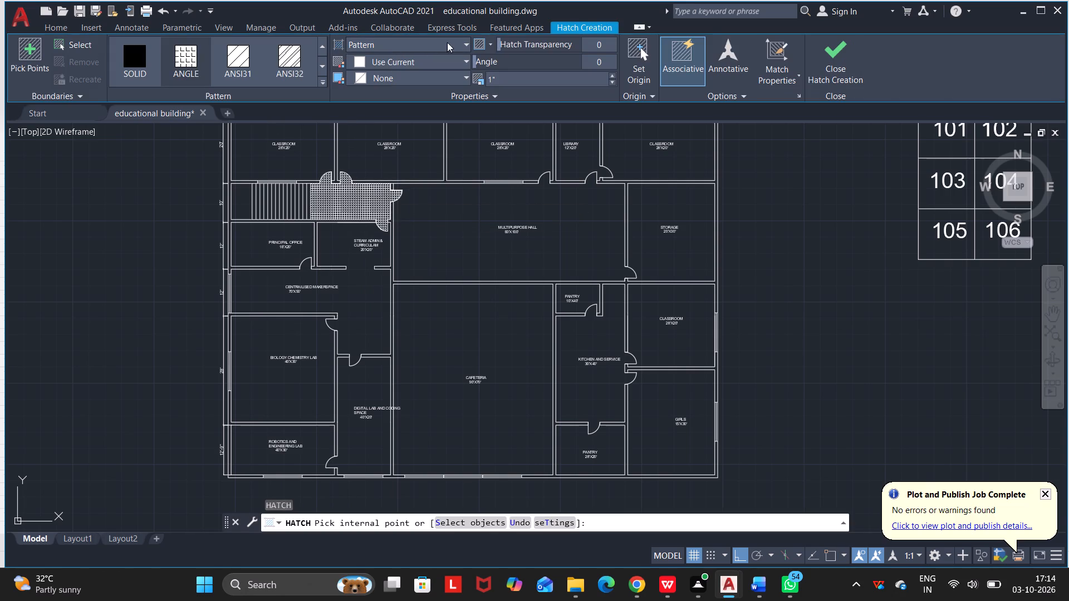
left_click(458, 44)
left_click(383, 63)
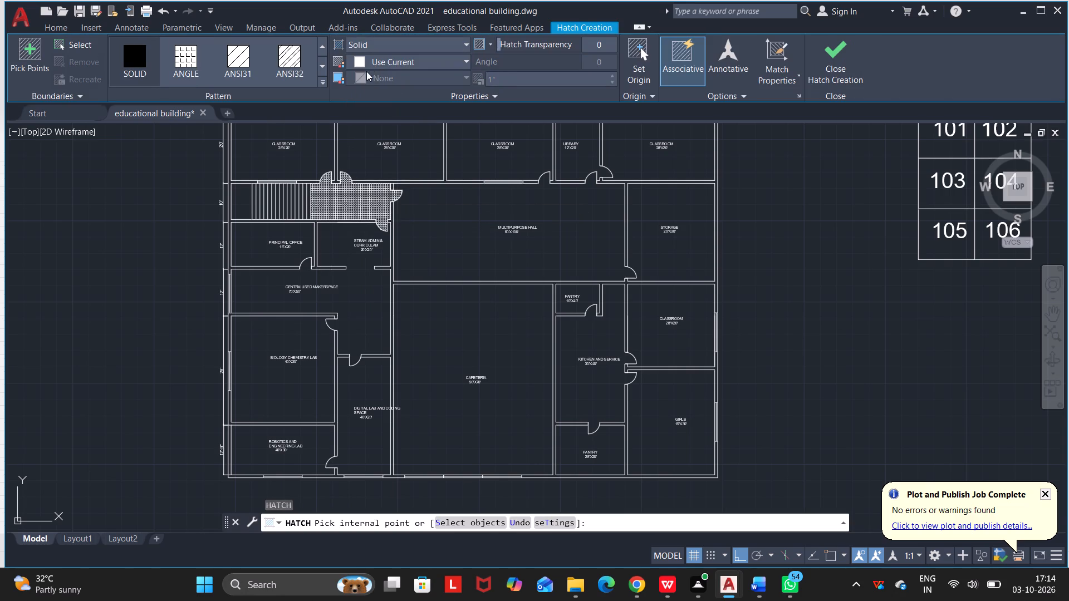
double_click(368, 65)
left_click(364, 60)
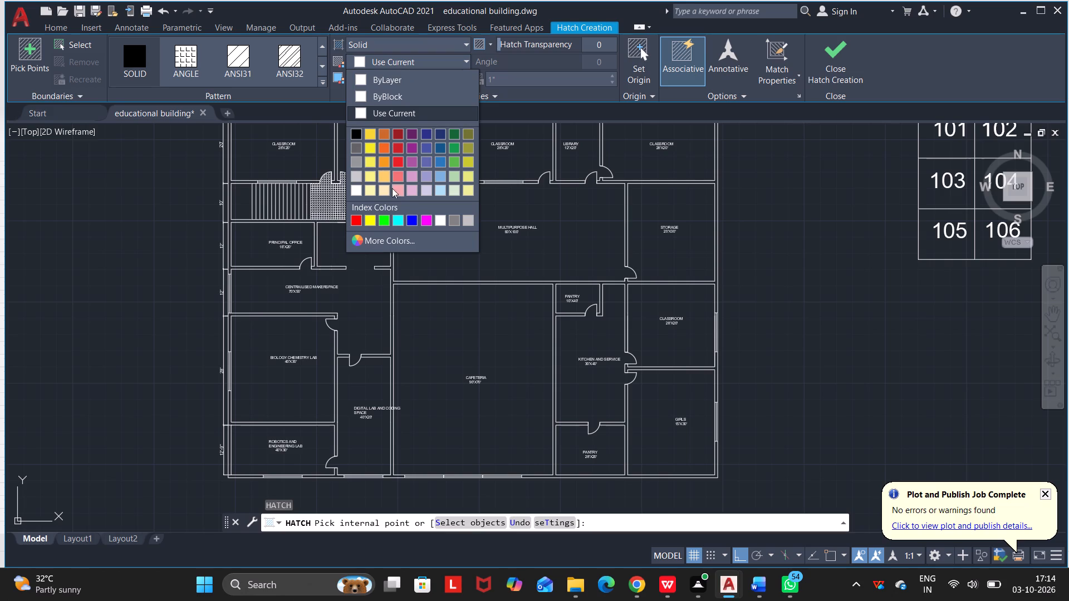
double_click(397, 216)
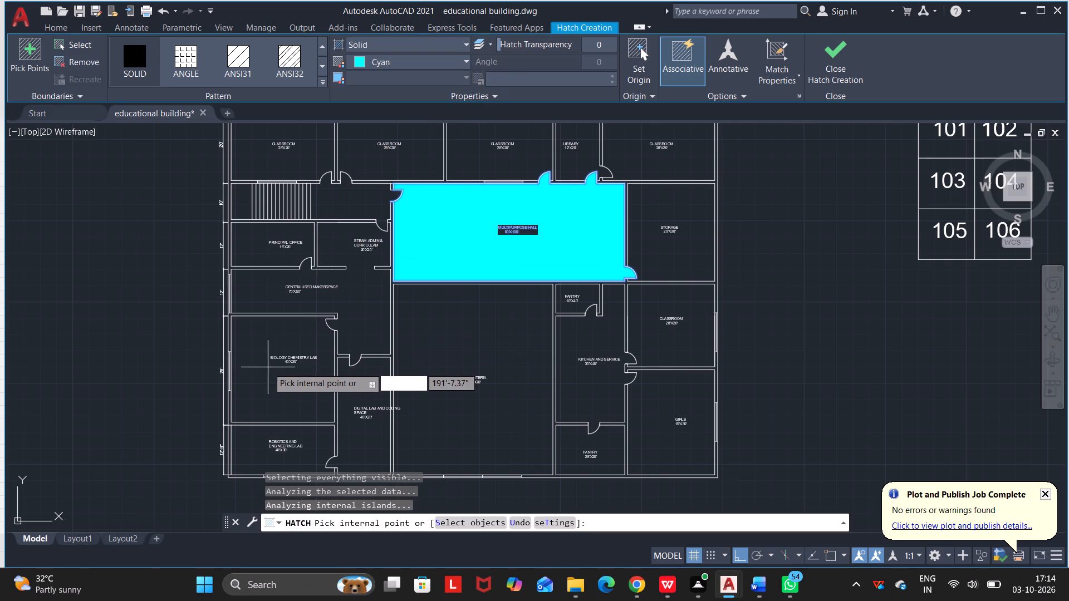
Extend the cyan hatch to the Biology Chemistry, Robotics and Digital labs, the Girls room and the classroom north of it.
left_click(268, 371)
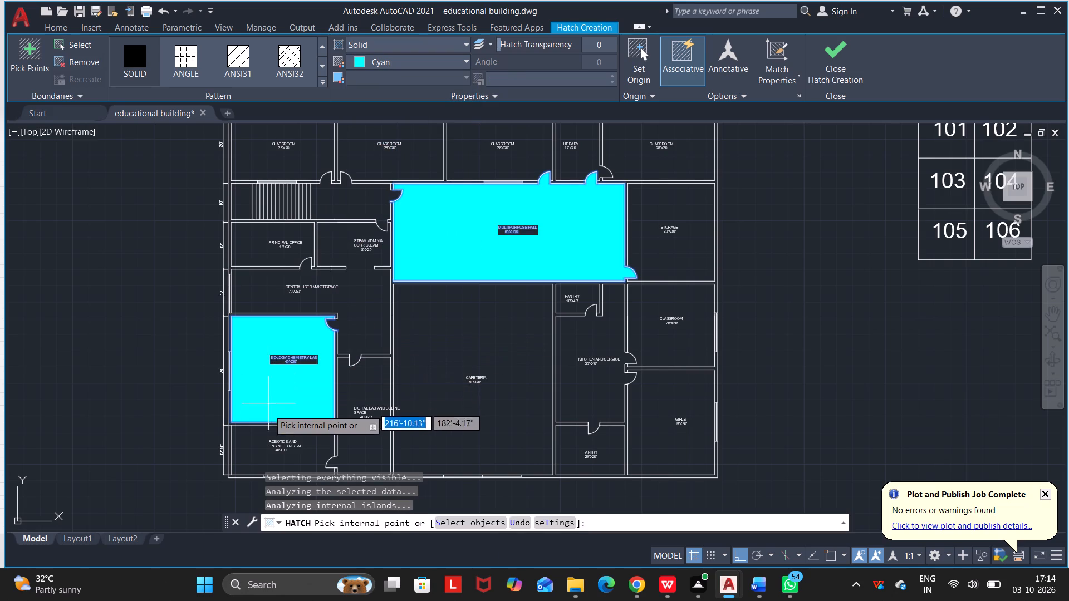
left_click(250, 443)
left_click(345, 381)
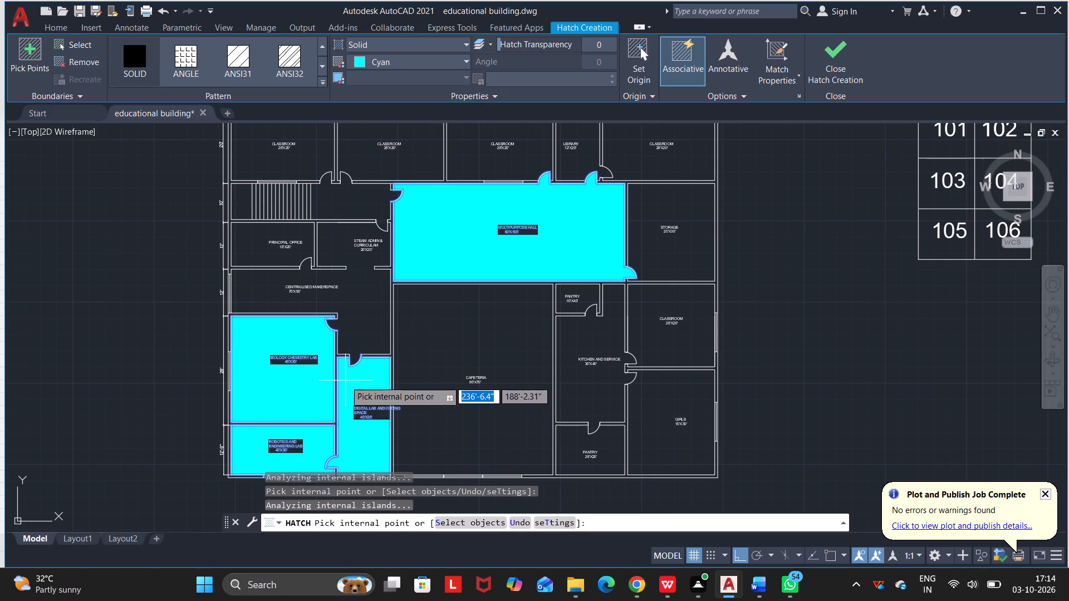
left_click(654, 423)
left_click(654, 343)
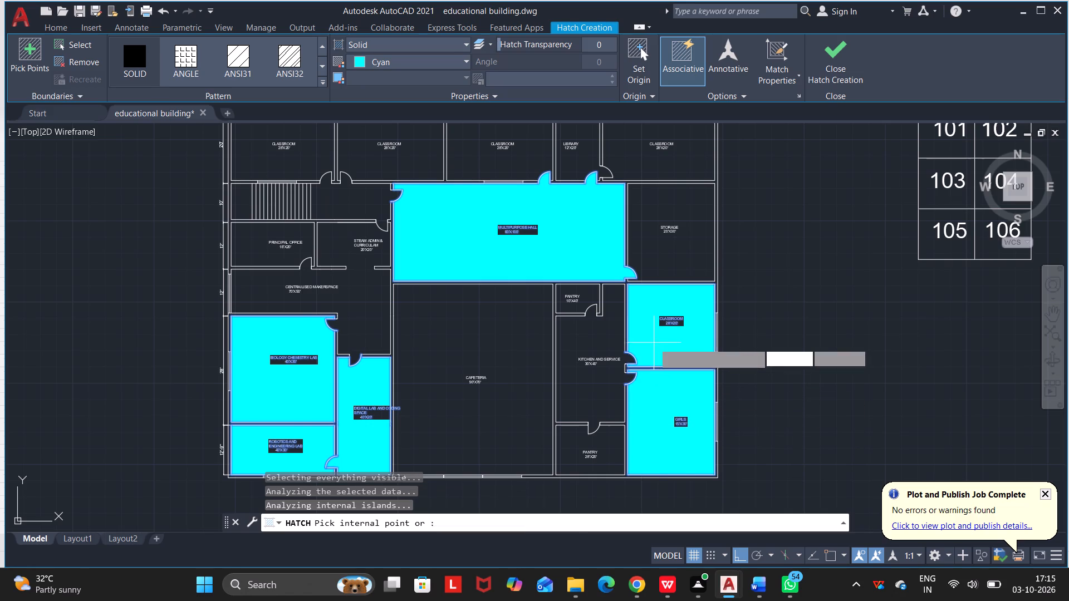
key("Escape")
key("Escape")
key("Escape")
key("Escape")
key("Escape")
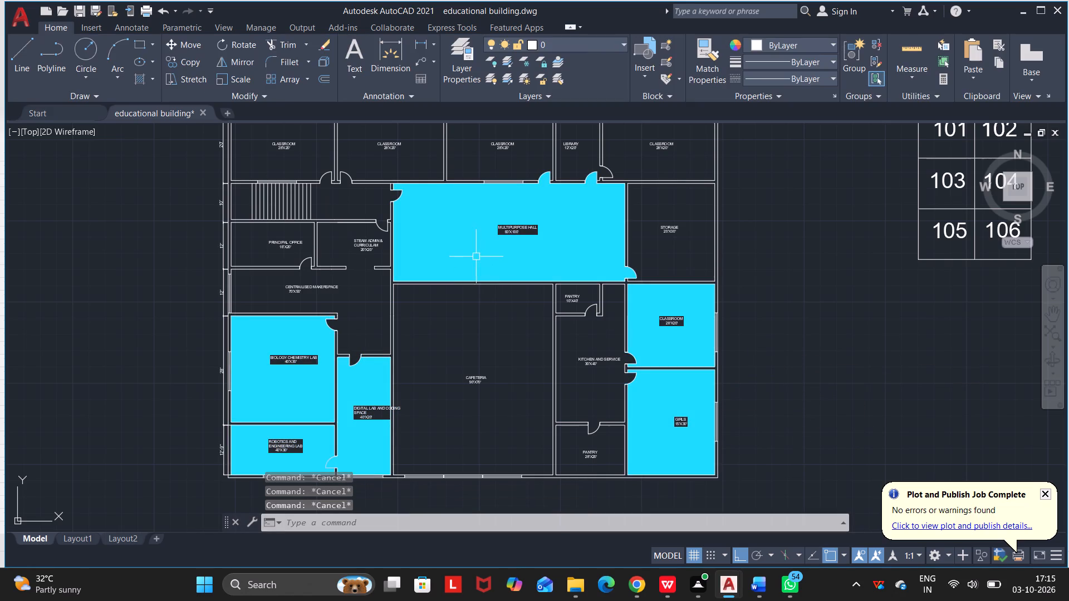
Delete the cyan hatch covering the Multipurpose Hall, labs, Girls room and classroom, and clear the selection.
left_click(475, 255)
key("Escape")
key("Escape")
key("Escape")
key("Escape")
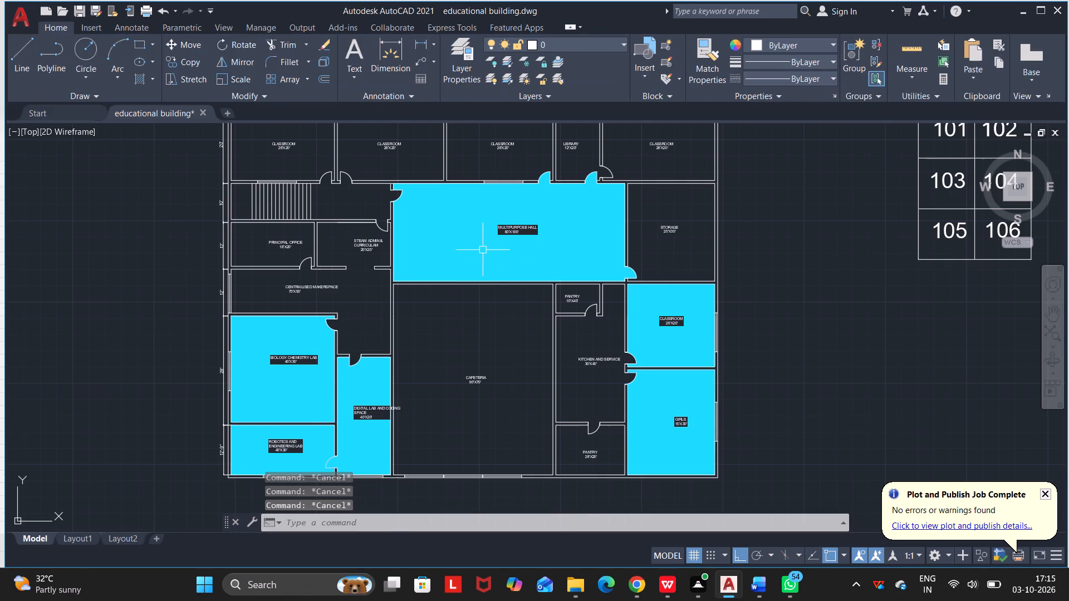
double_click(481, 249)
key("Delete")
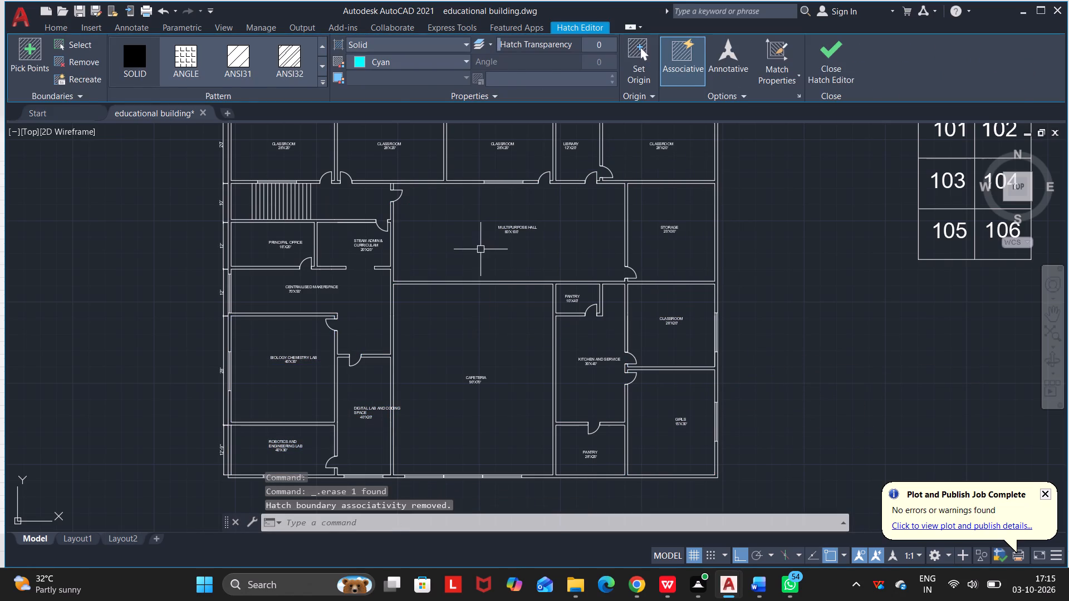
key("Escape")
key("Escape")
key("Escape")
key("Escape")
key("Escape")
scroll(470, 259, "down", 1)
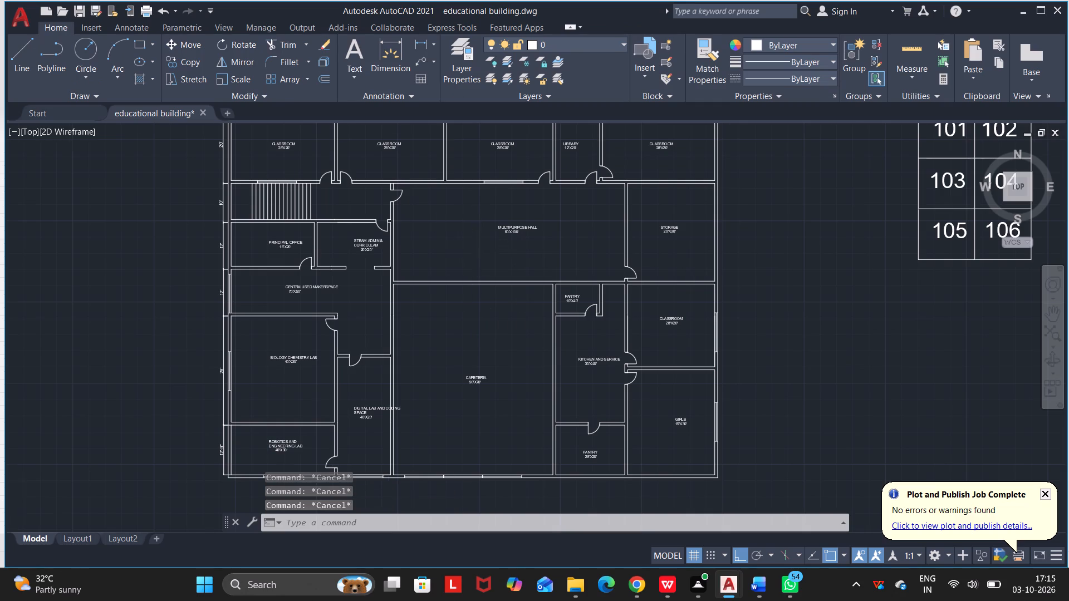
Delete the six numbered room grids, 101–106 through 601–606, beside the floor plan and clear the selection.
scroll(470, 261, "down", 1)
middle_click_drag(684, 229, 451, 242)
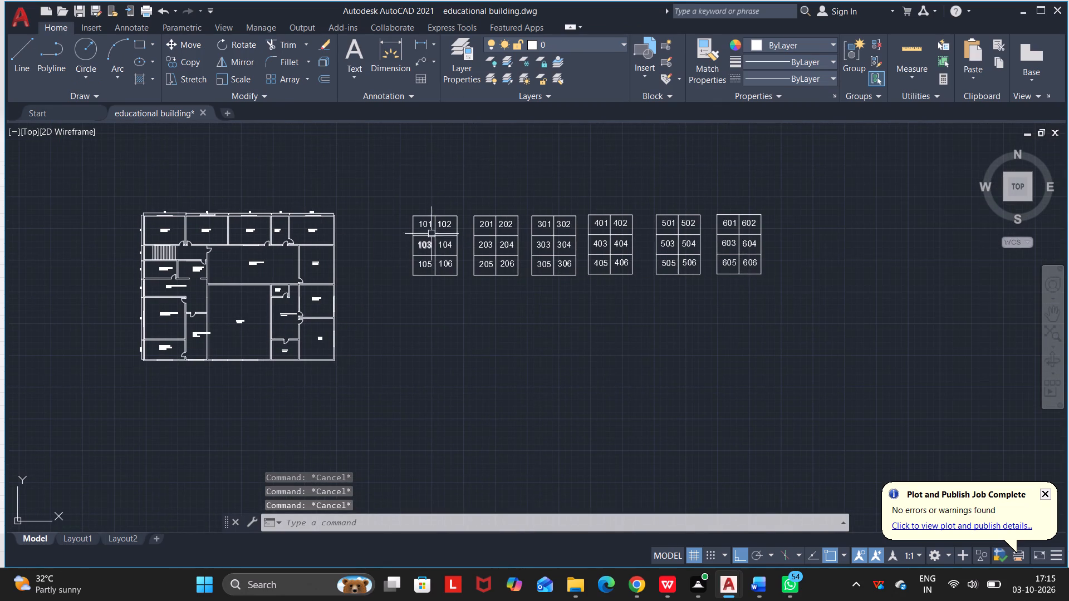
left_click_drag(782, 291, 386, 289)
left_click_drag(385, 284, 400, 199)
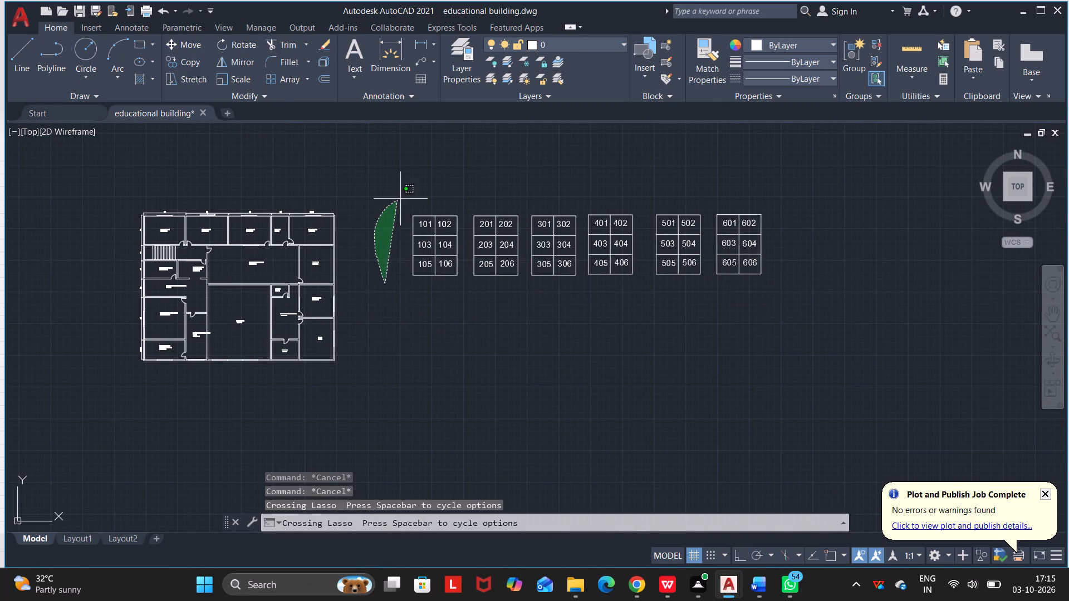
left_click_drag(400, 199, 779, 321)
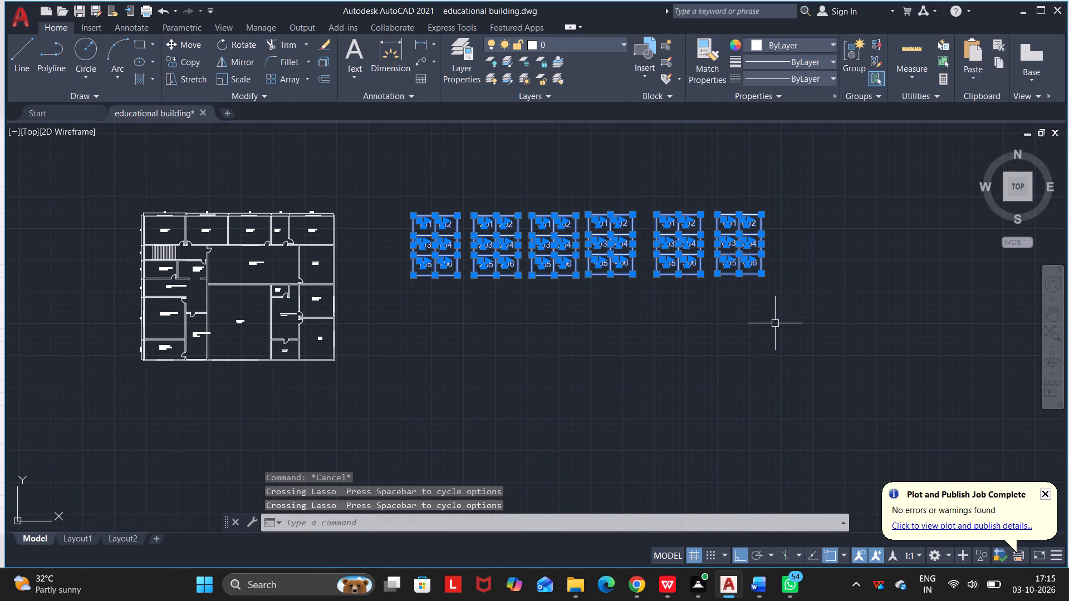
key("Delete")
key("Escape")
key("Escape")
key("Escape")
Set up a Plot with a window around the whole floor plan and Landscape orientation, and apply it to the layout.
middle_click_drag(422, 361, 605, 386)
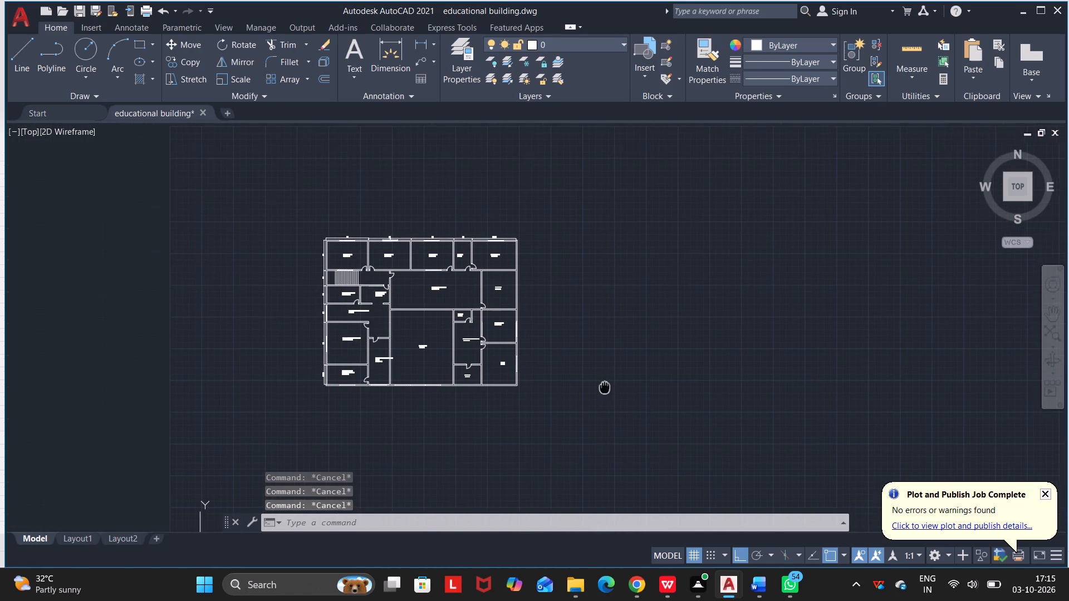
middle_click_drag(605, 386, 605, 387)
key("ctrl+p")
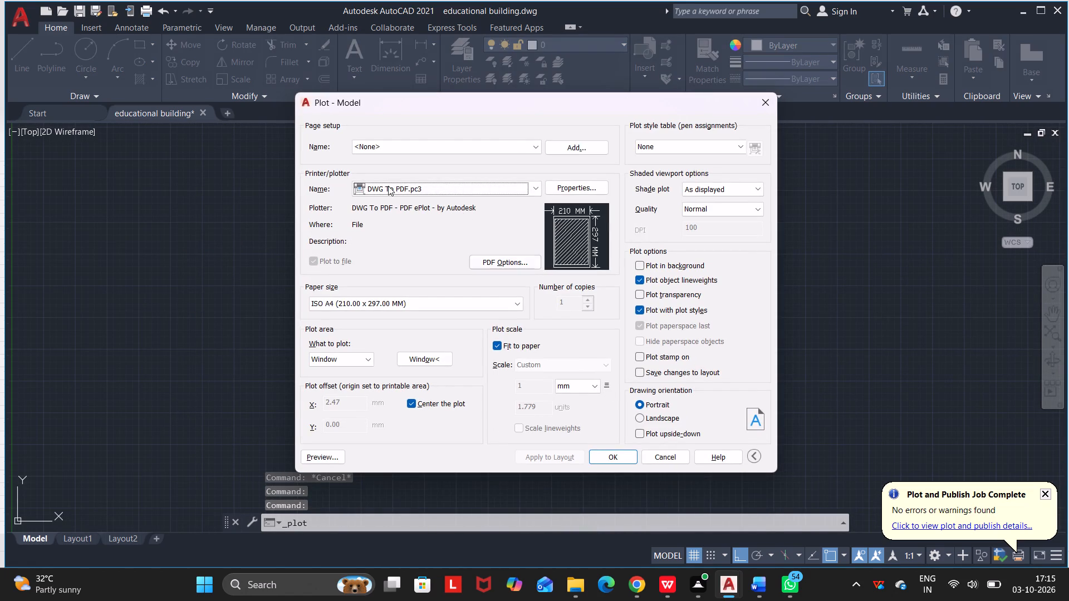
left_click(432, 360)
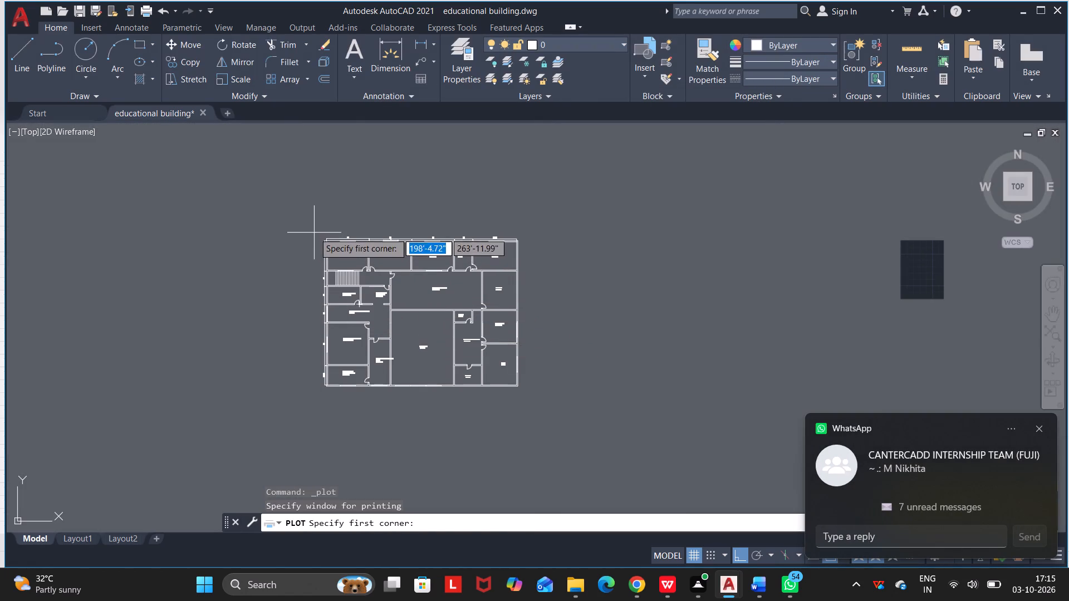
left_click_drag(314, 233, 527, 397)
left_click(527, 396)
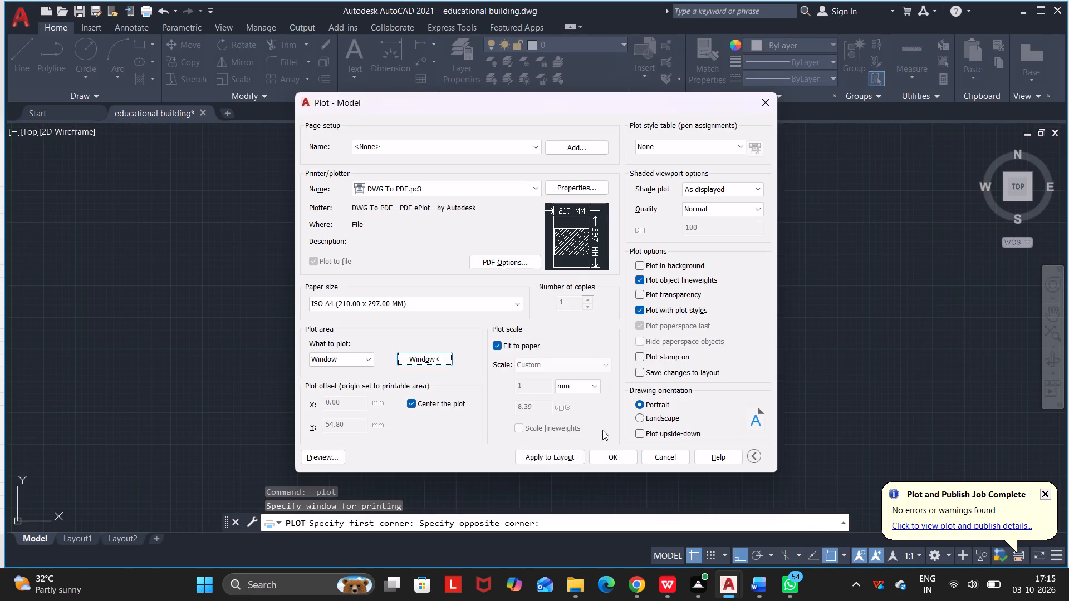
left_click(641, 416)
left_click(570, 455)
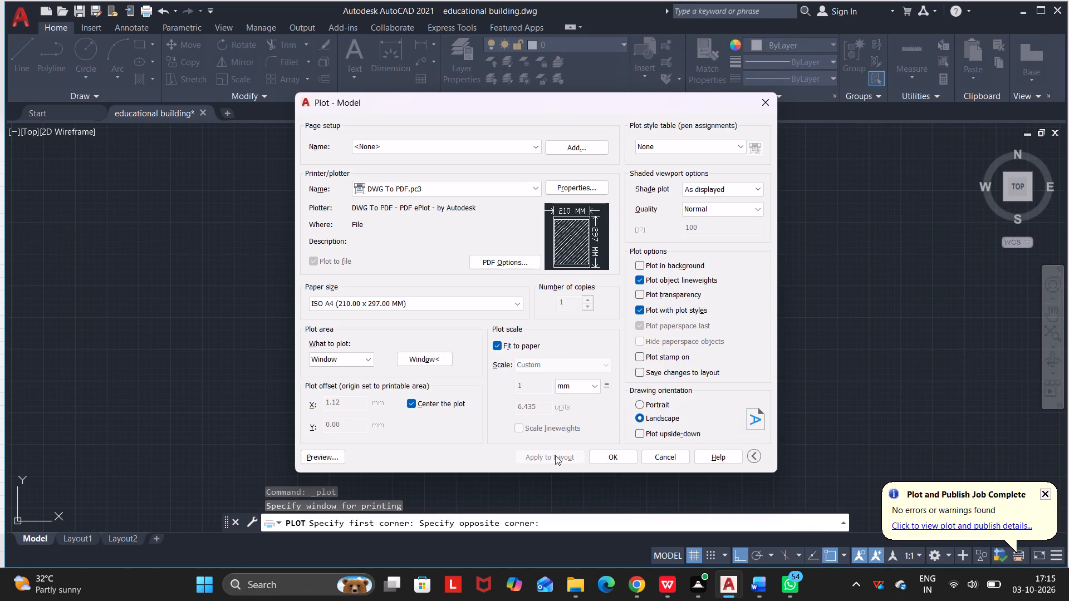
Preview the plot, examine the room labels and sheet fit up close and as a whole, and close the preview.
left_click(342, 457)
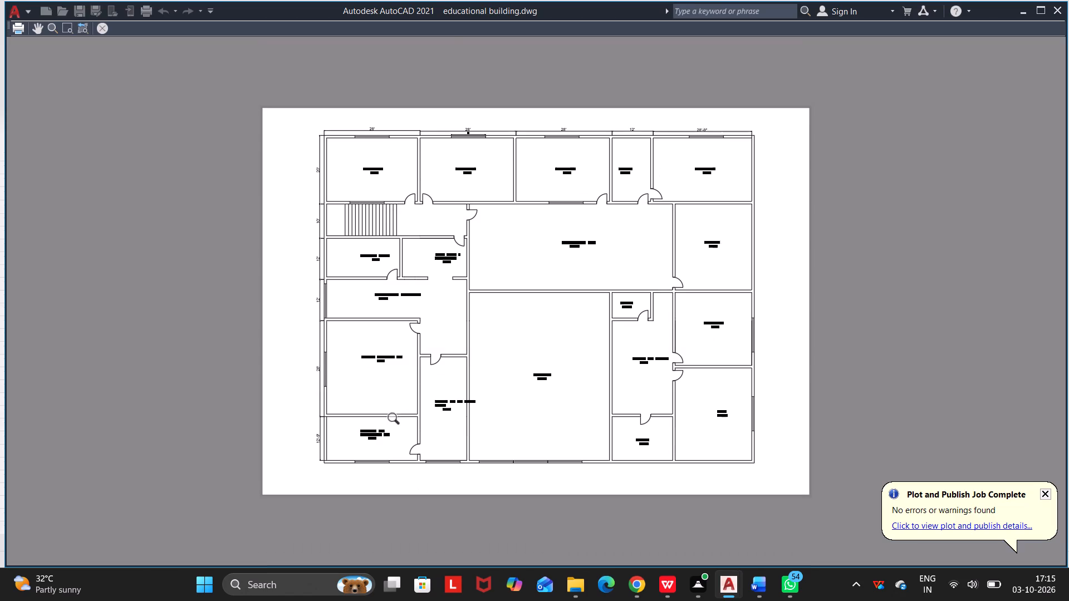
scroll(557, 383, "up", 2)
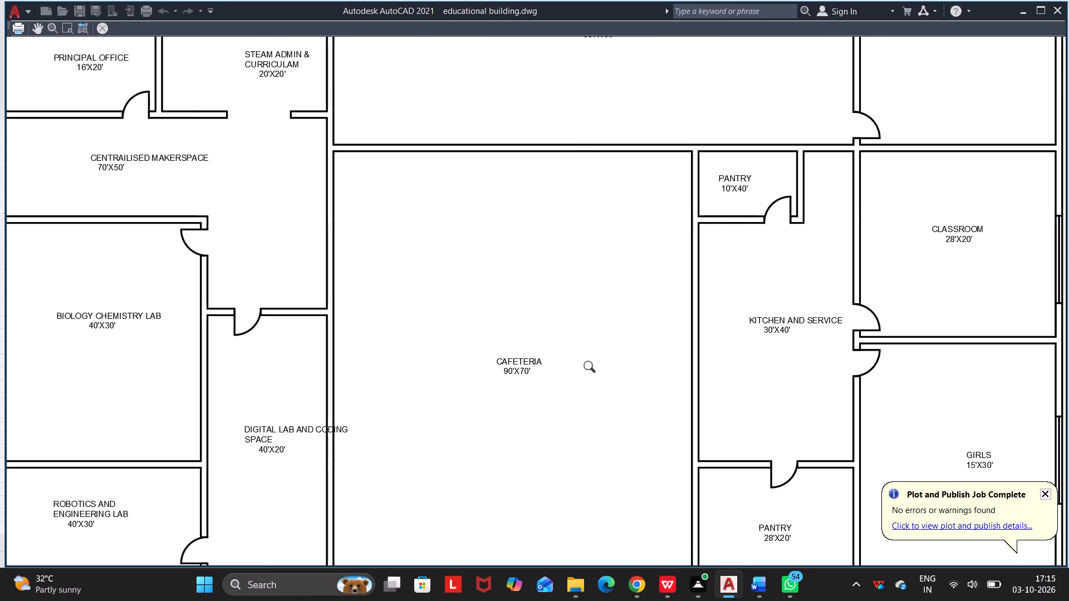
scroll(593, 367, "down", 3)
scroll(595, 342, "up", 1)
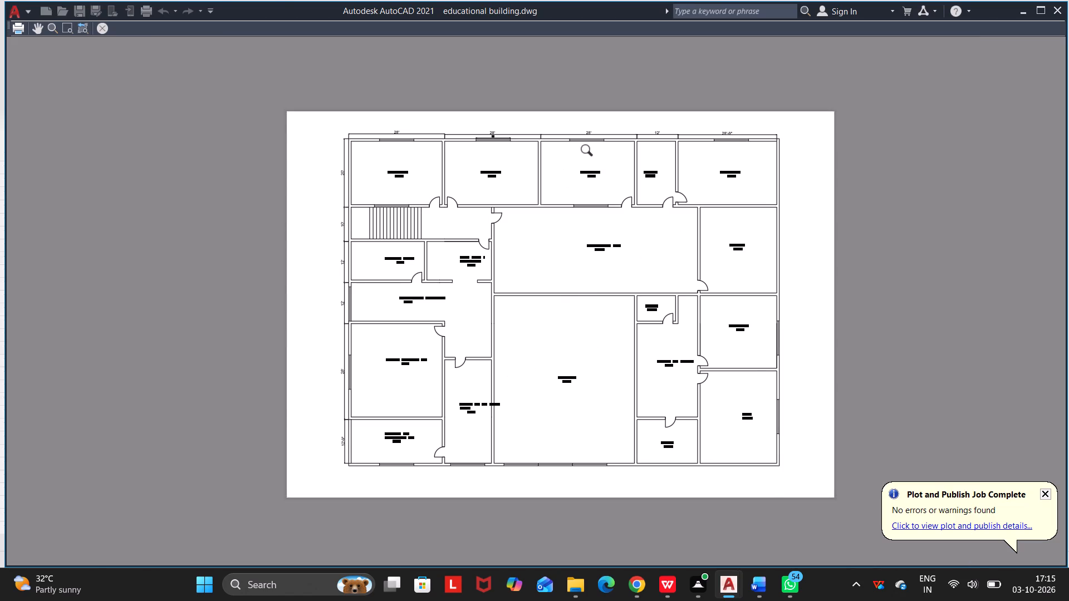
scroll(596, 151, "up", 1)
scroll(610, 238, "down", 2)
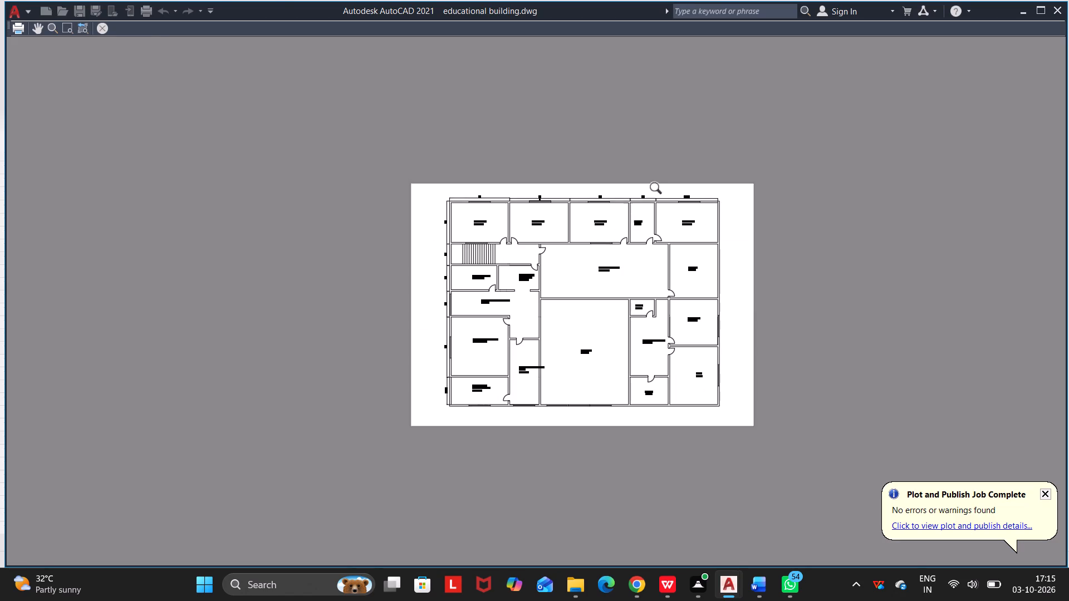
left_click(104, 31)
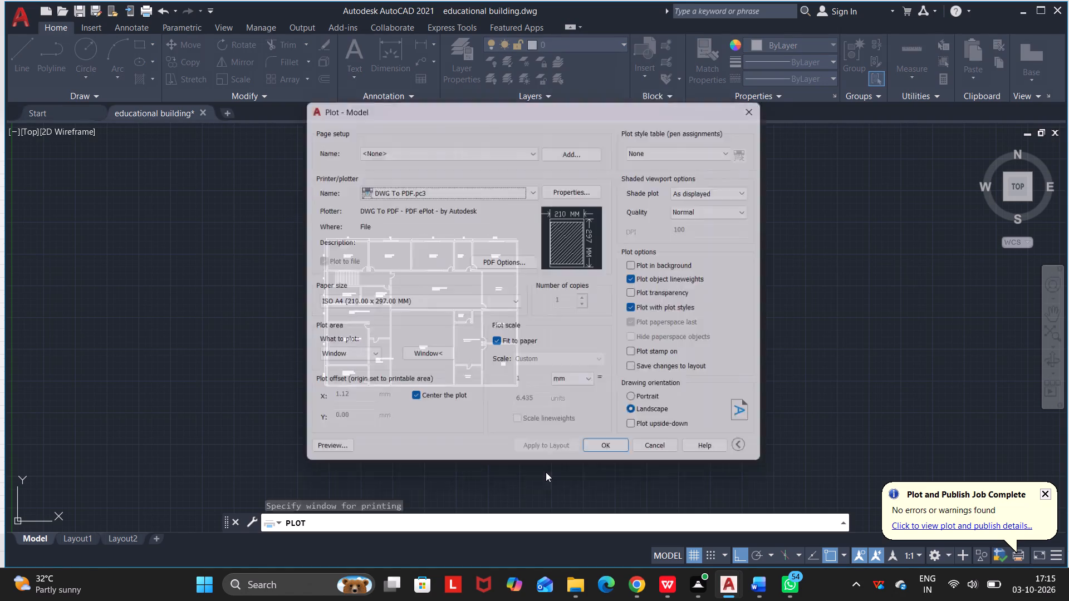
Plot the floor plan to PDF, saving it in Documents with a space and 1 added after educational building-Model.pdf.
left_click(601, 457)
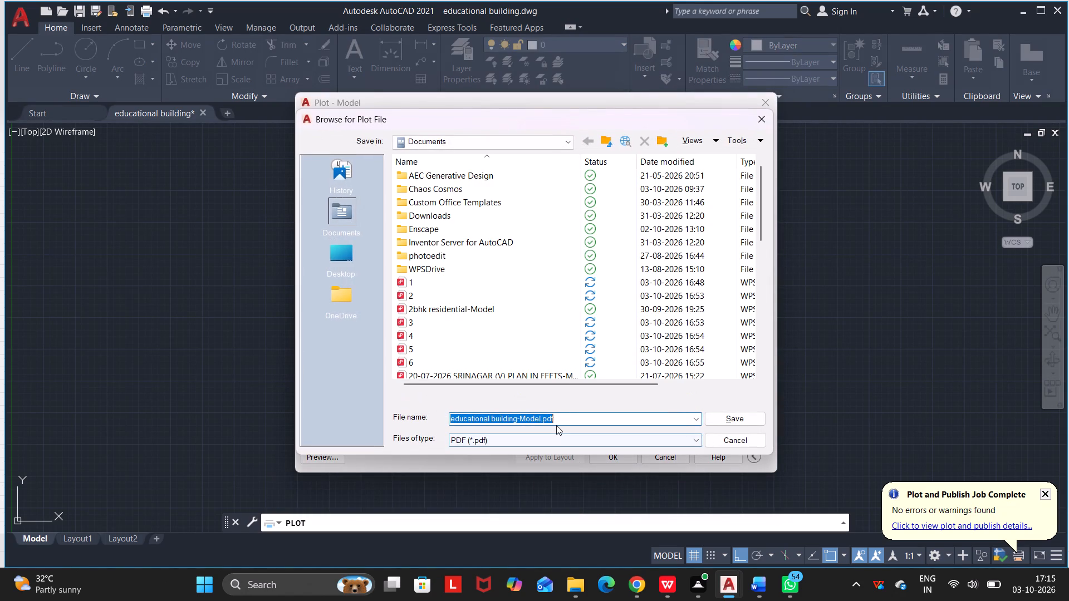
left_click(558, 420)
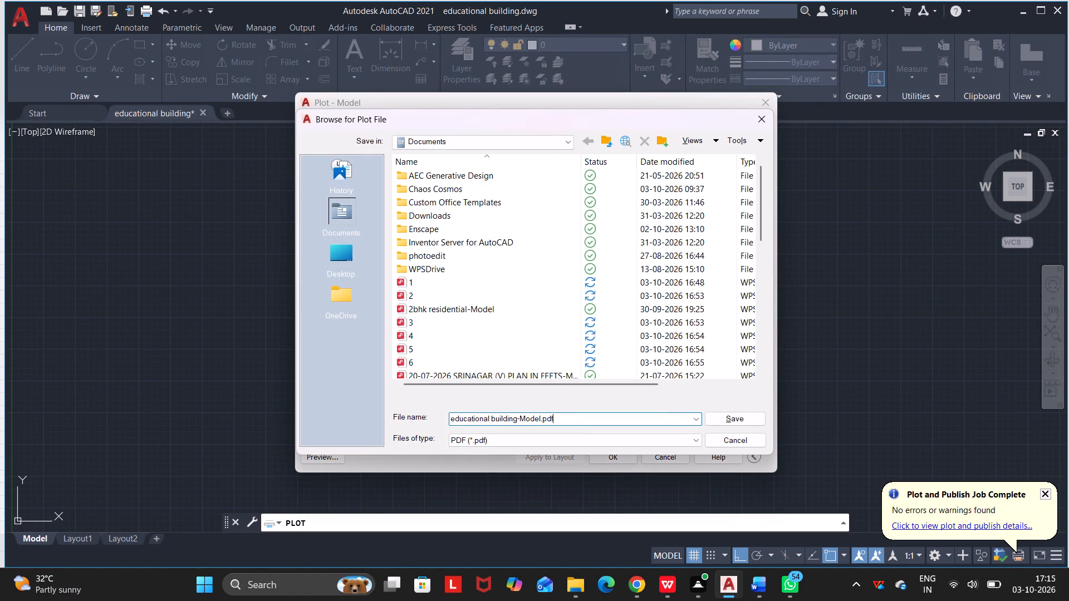
key("space")
key("1")
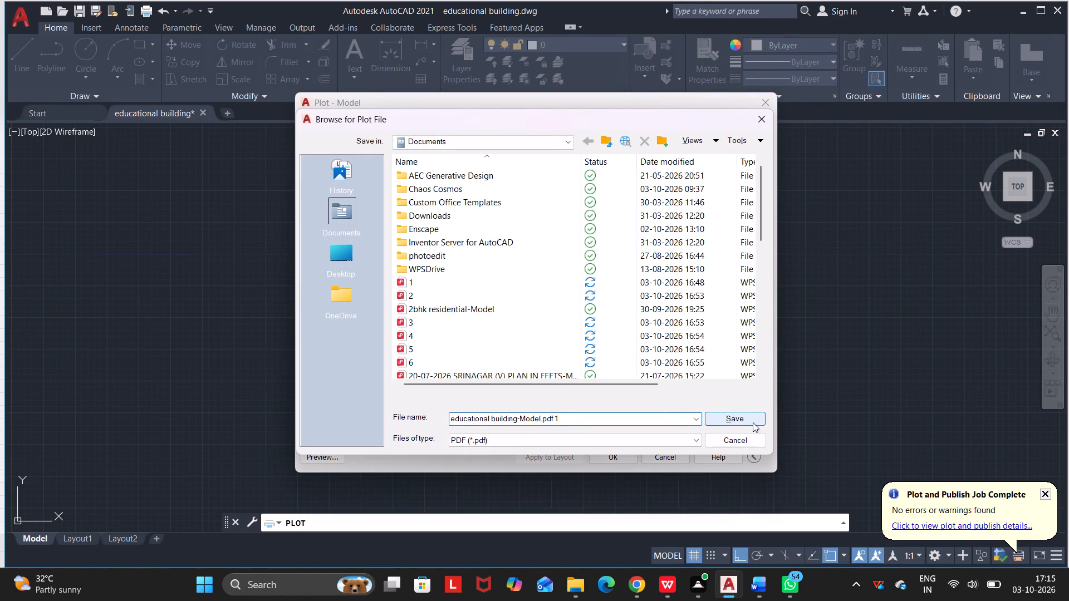
left_click(726, 414)
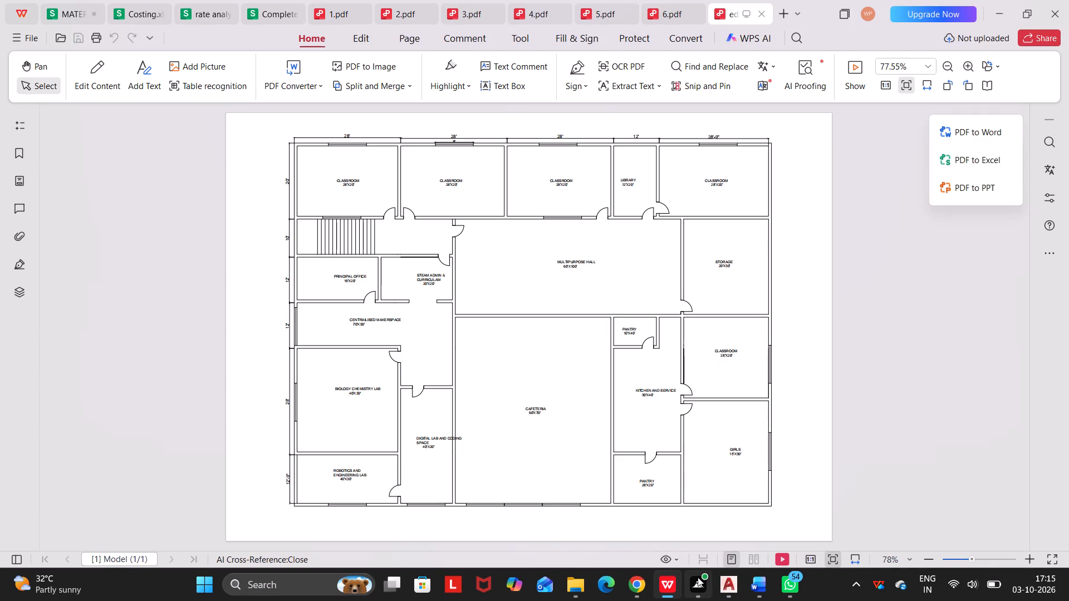
Return to the AutoCAD drawing and save a copy in Documents named EDUCATIONAL BUILDING 1.
left_click(655, 516)
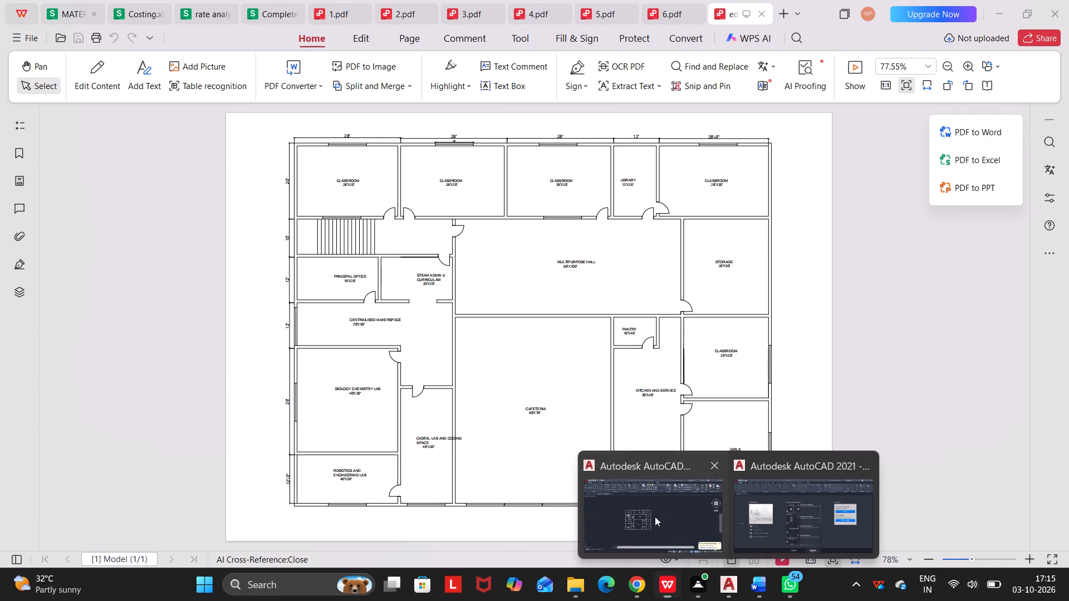
key("Escape")
key("Escape")
key("Escape")
key("Escape")
key("Escape")
key("Escape")
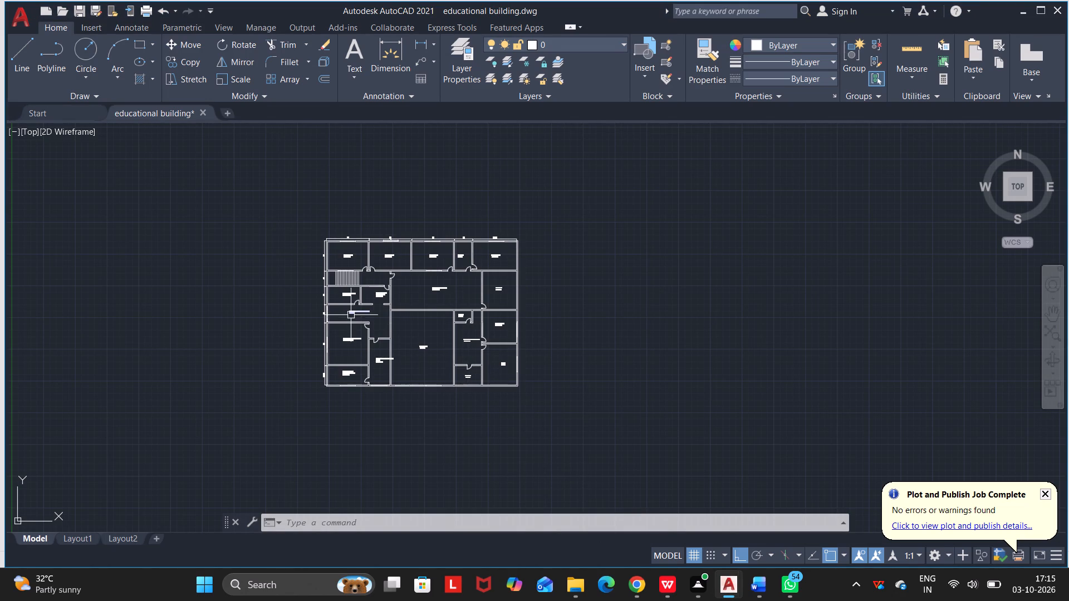
key("Escape")
left_click(100, 9)
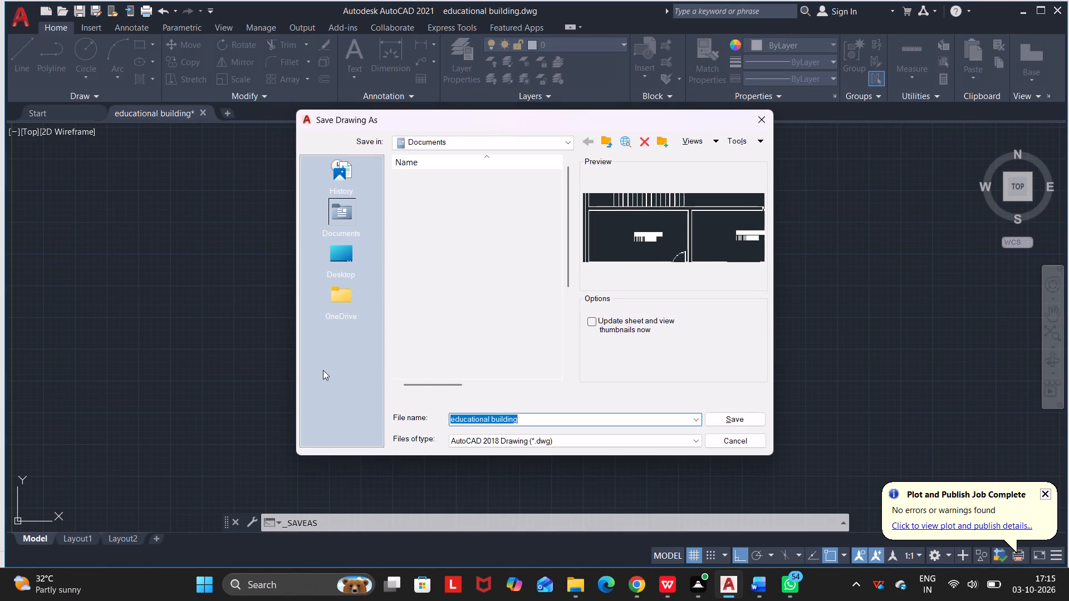
key("space")
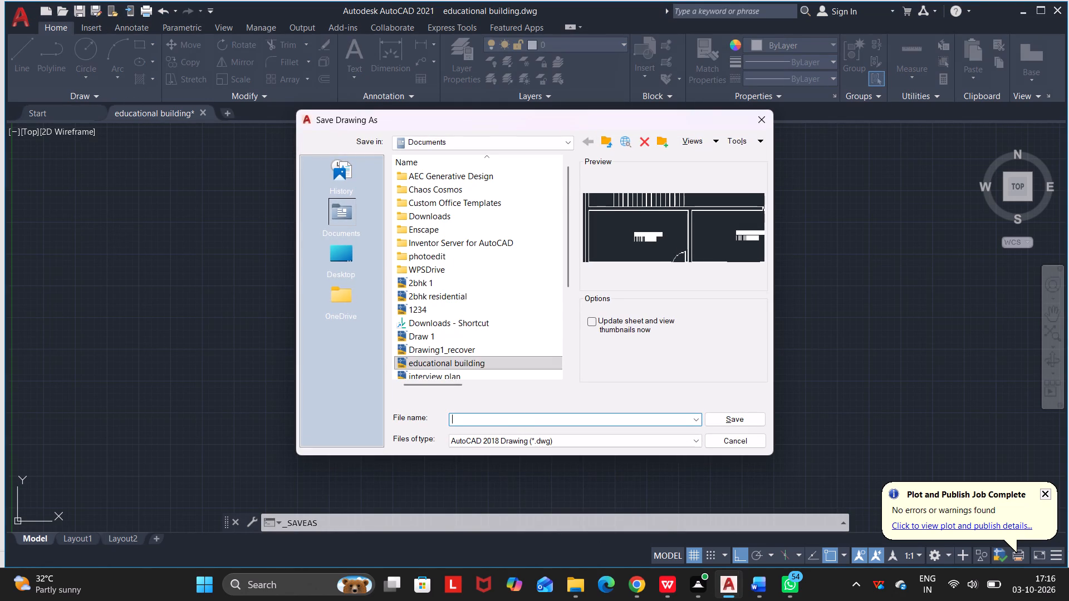
type("EDUCATIONAL BUILDING 1")
left_click(739, 420)
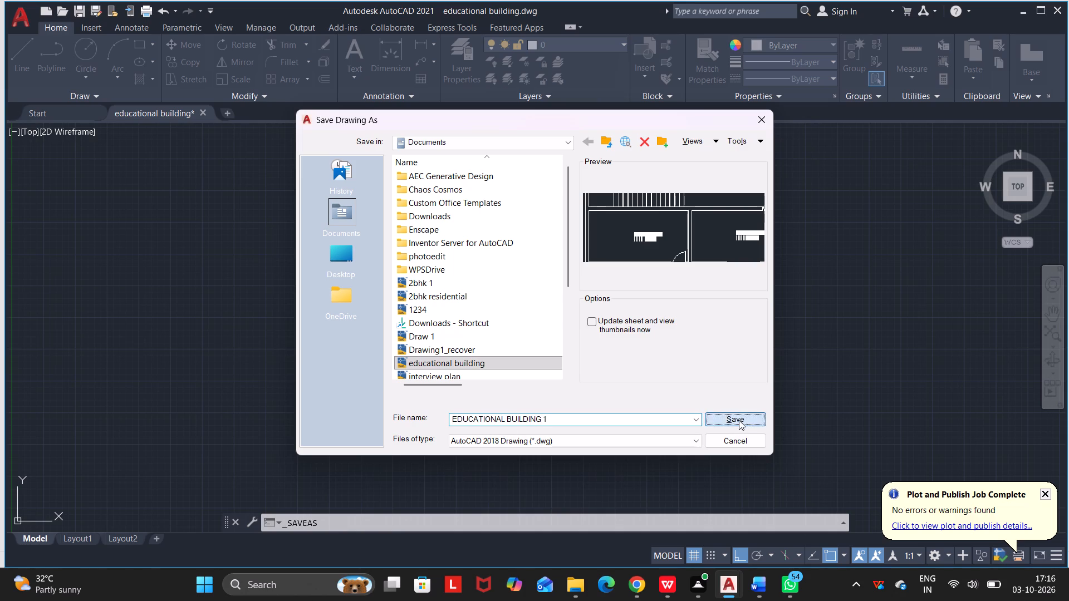